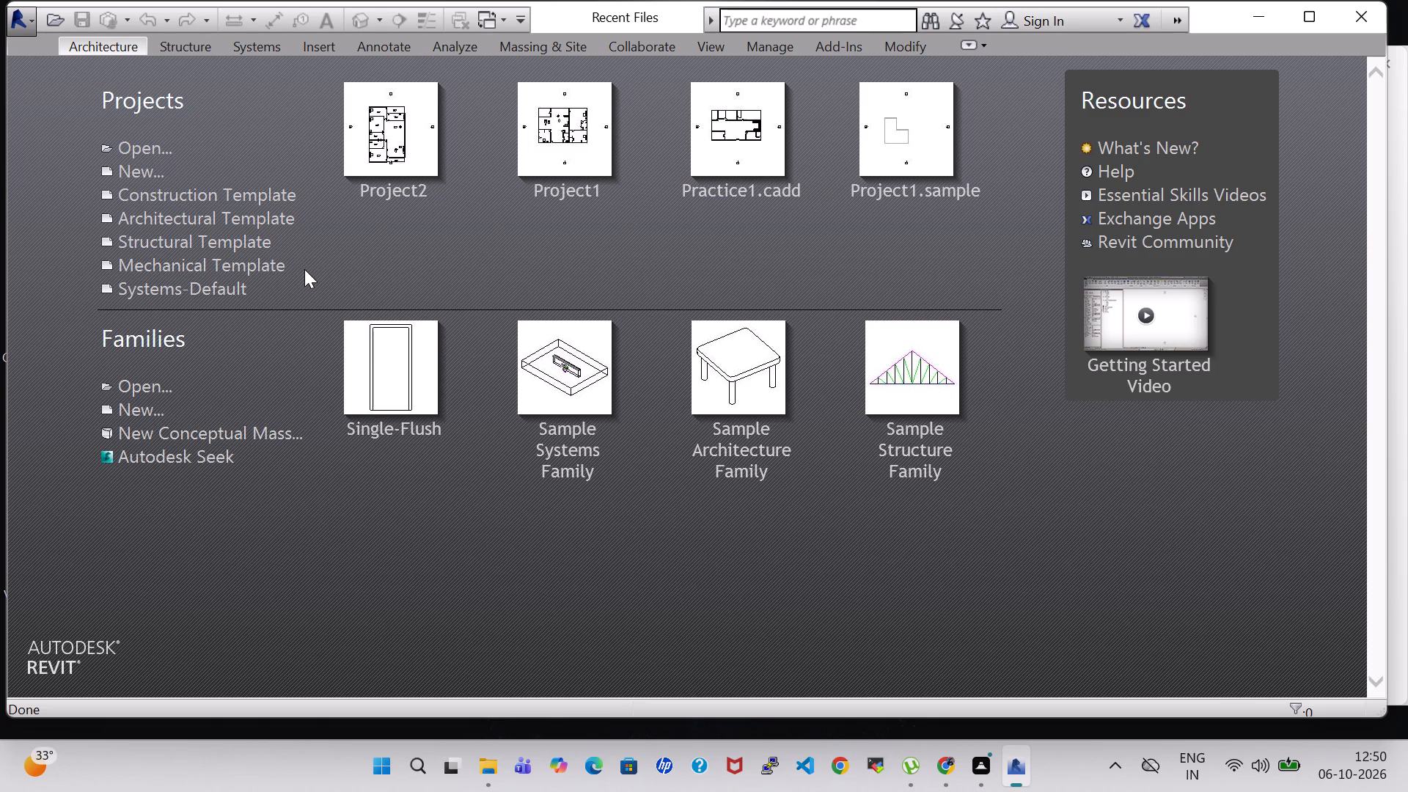
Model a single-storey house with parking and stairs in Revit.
Create a new project from the Architectural Template.
click(133, 166)
click(733, 333)
click(631, 365)
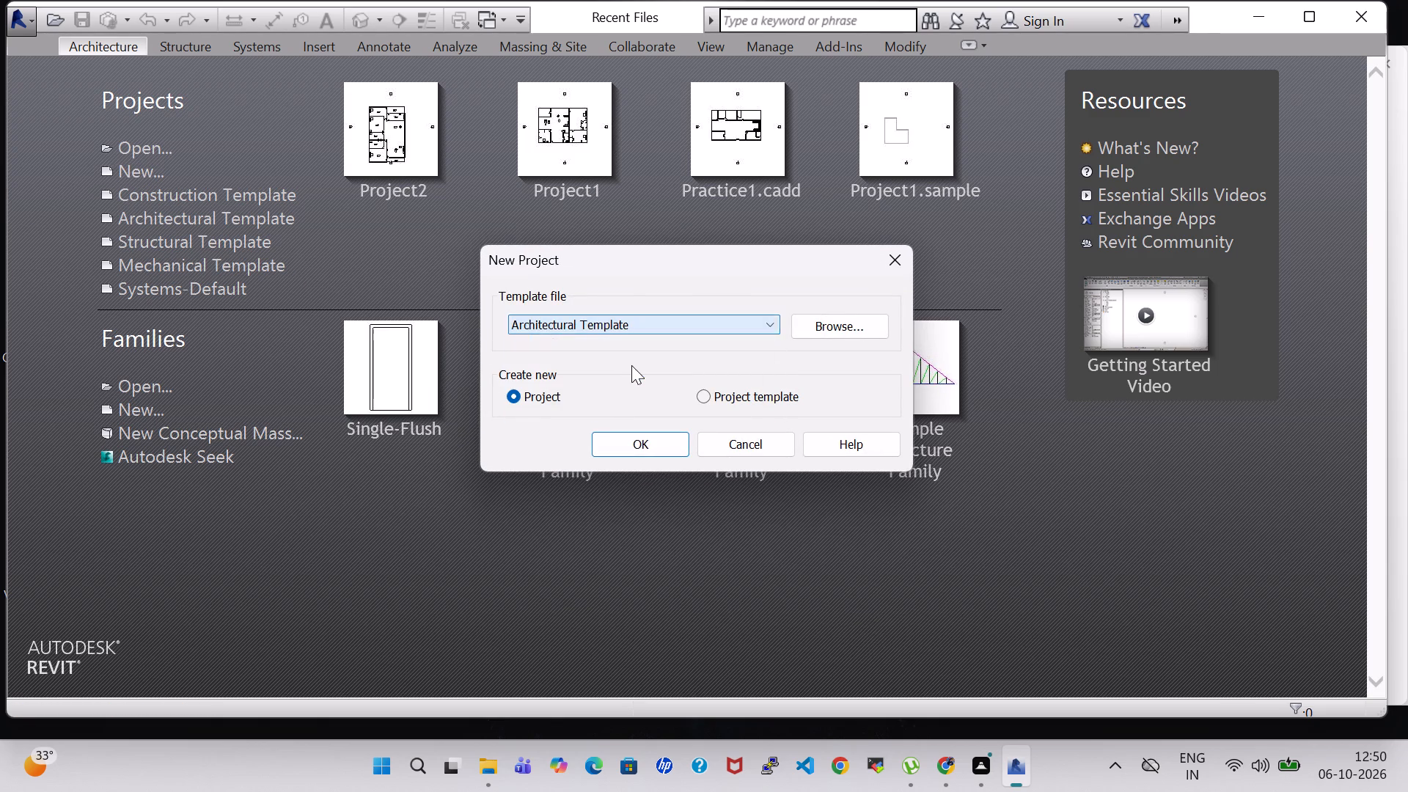
click(623, 454)
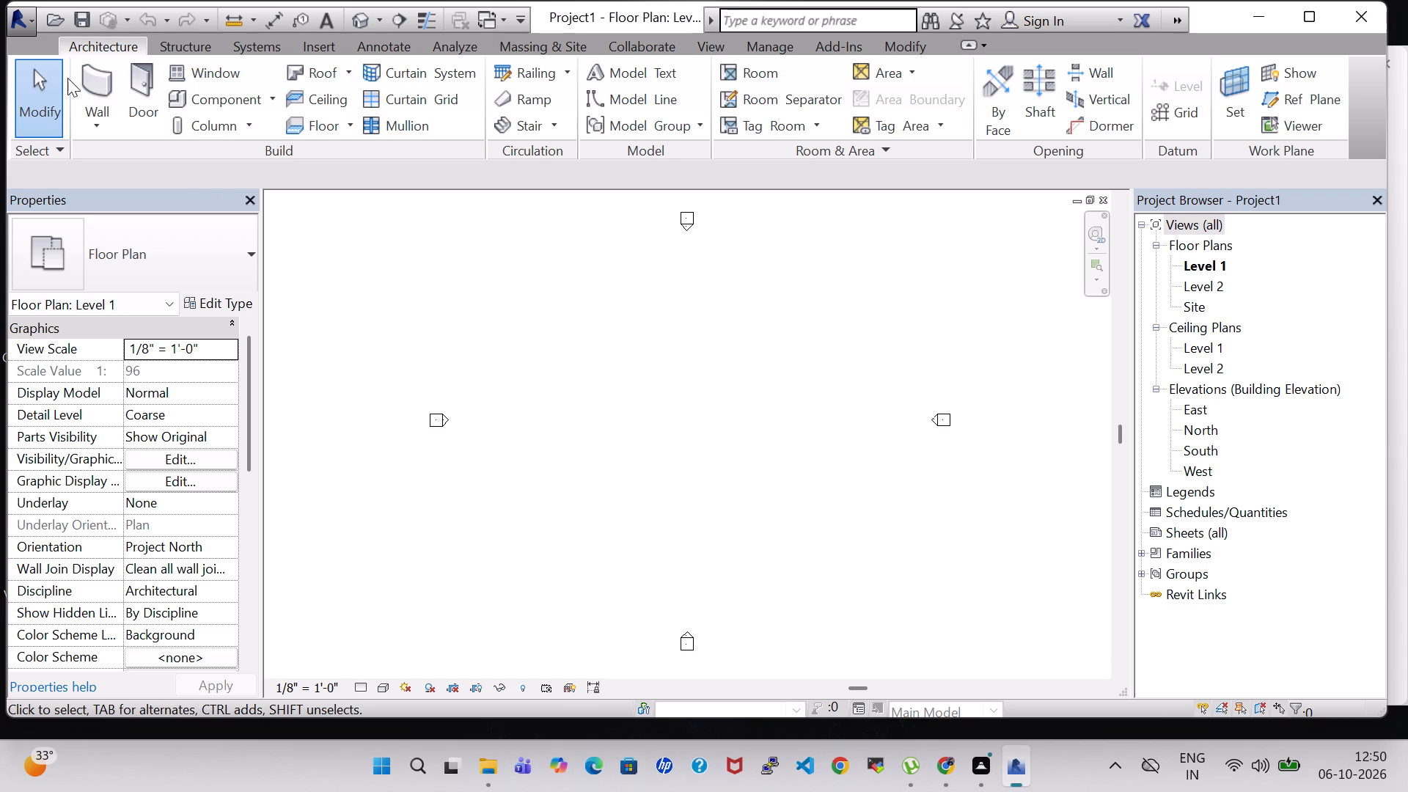
Draw a closed rectangle of Generic - 8" walls on Level 1, 22'-9" wide by 59' long, with a 10' unconnected height.
click(95, 78)
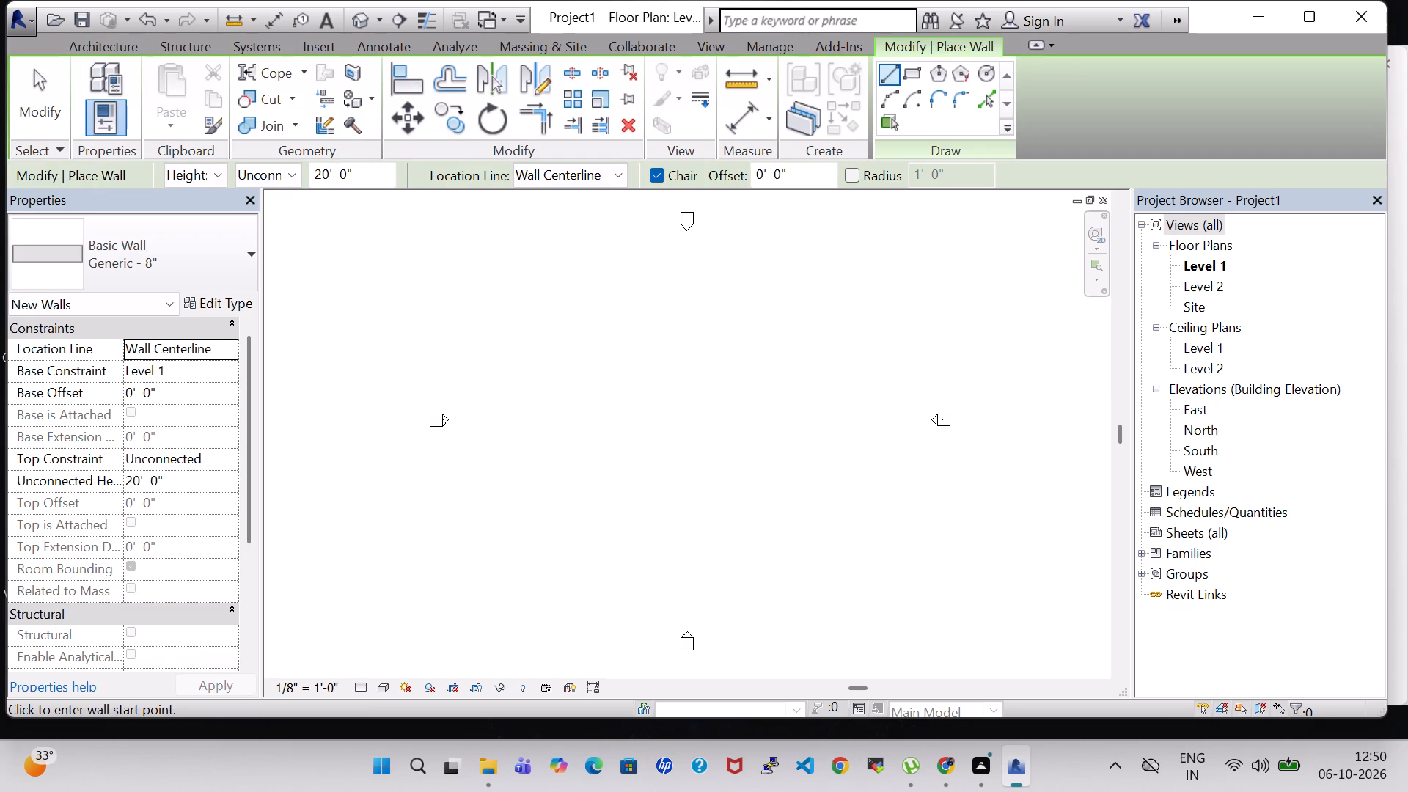
click(320, 175)
key(BackSpace)
key(1)
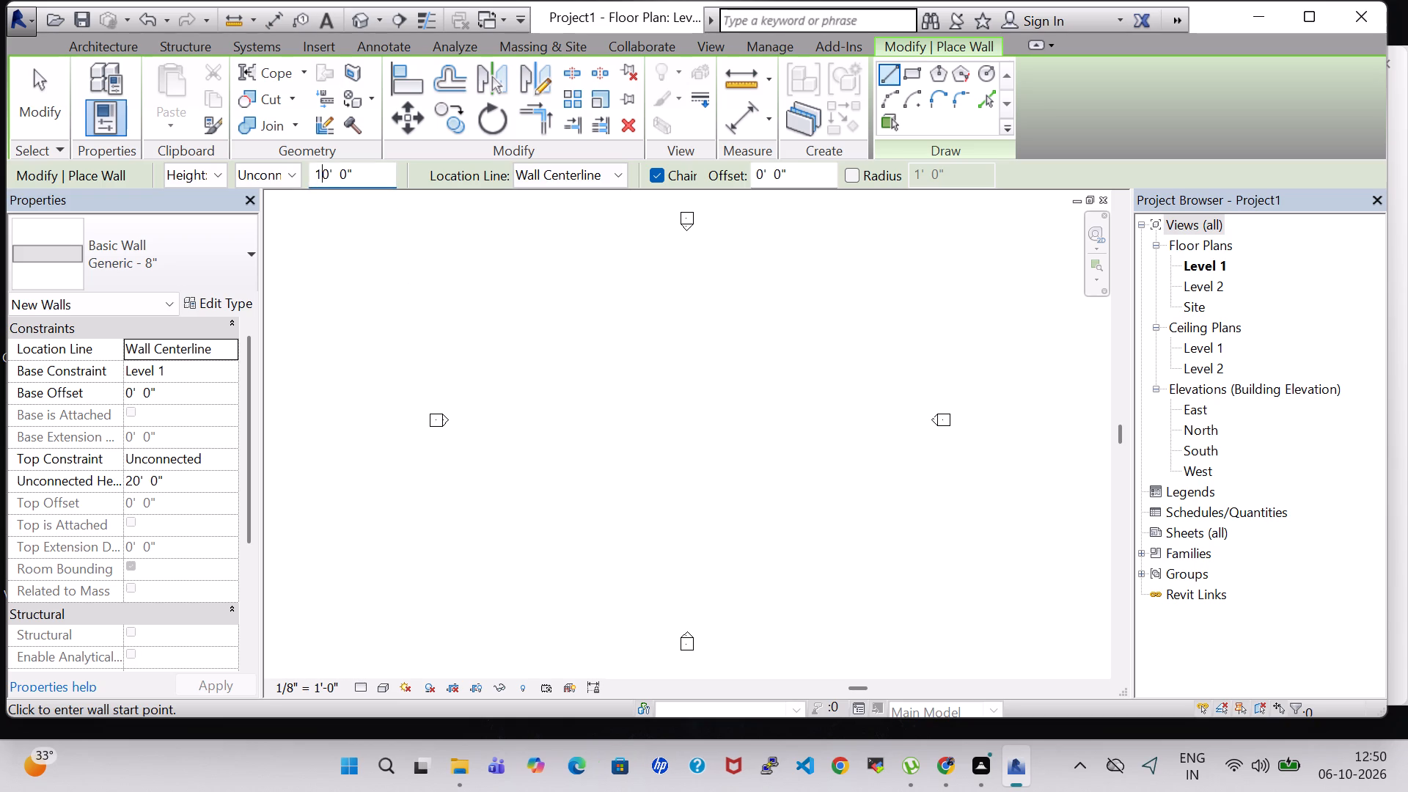
click(602, 333)
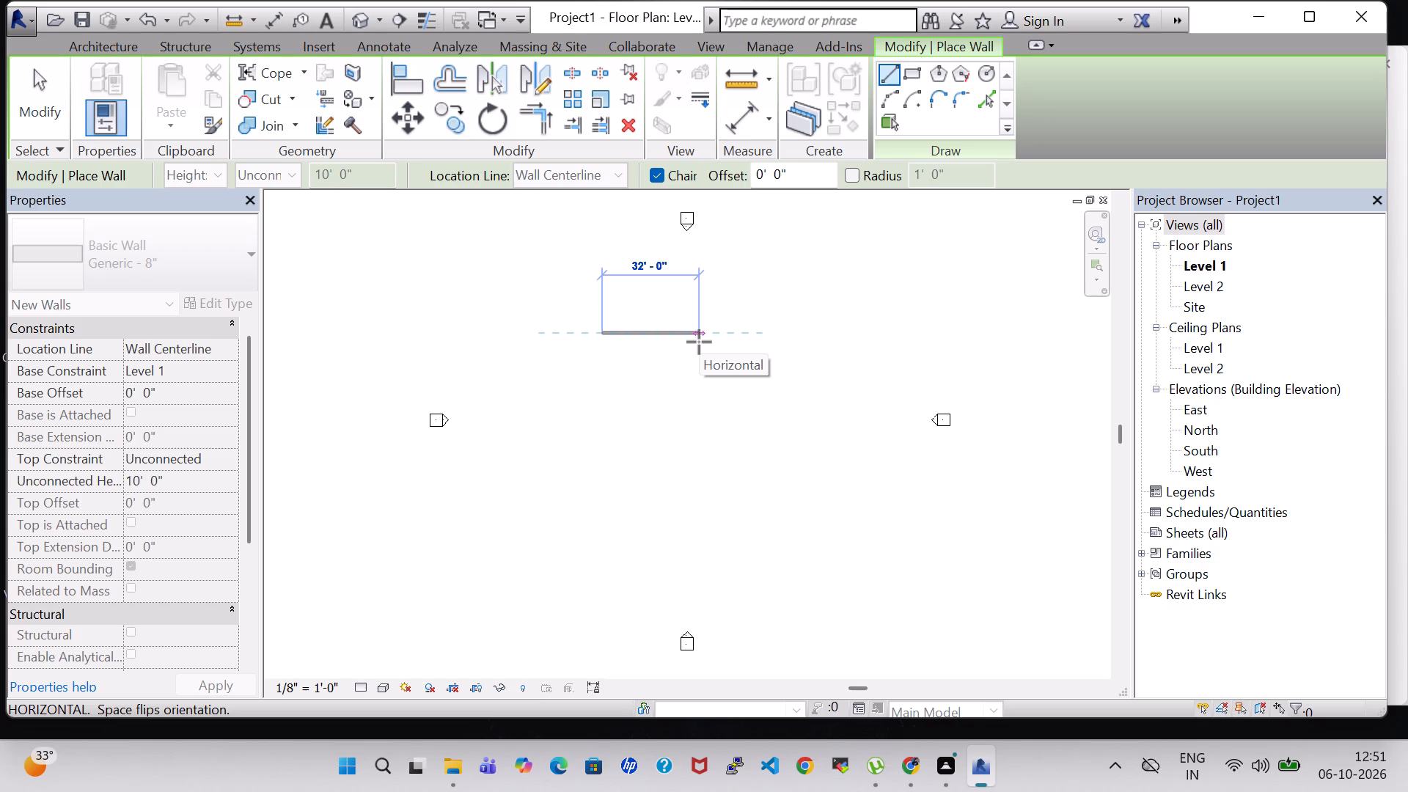
text(22)
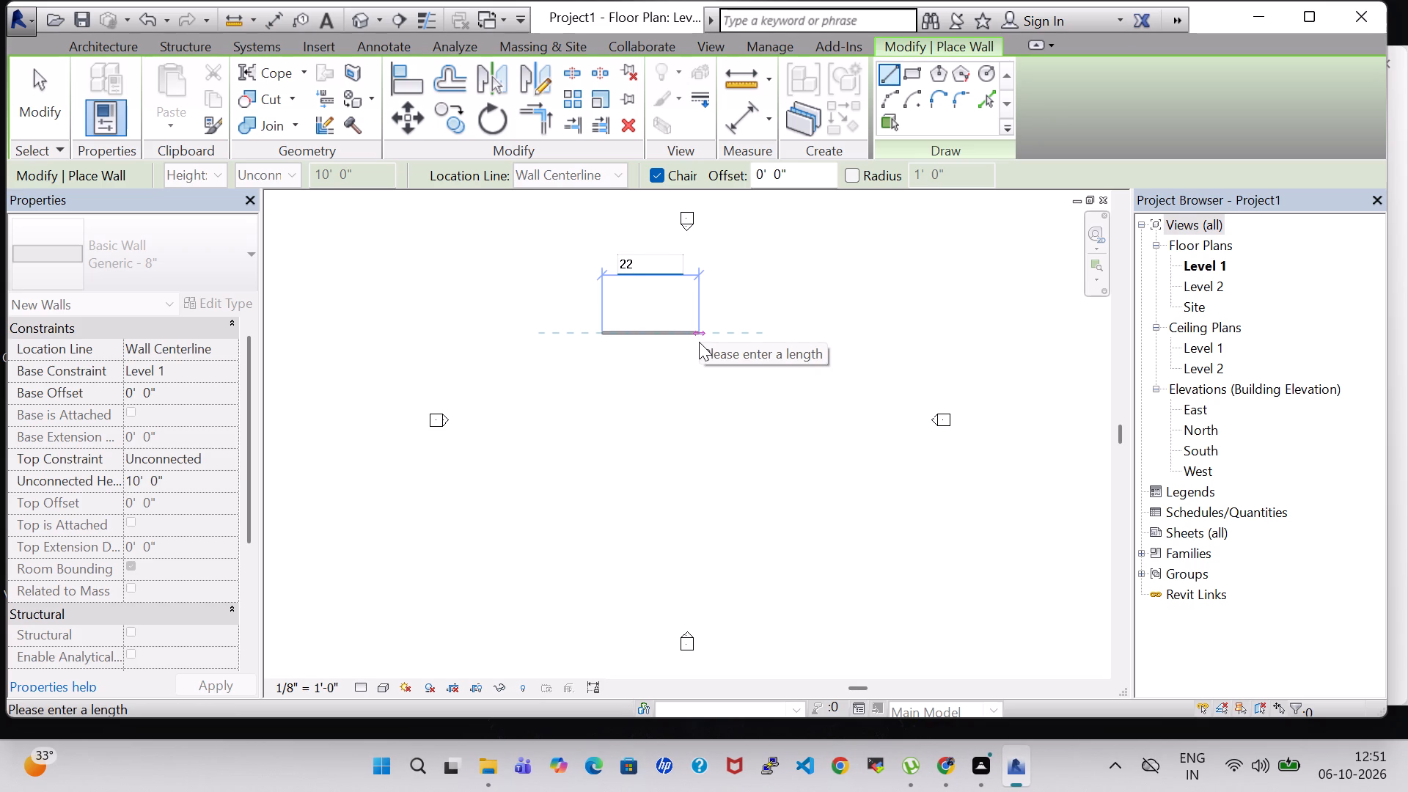
key(apostrophe)
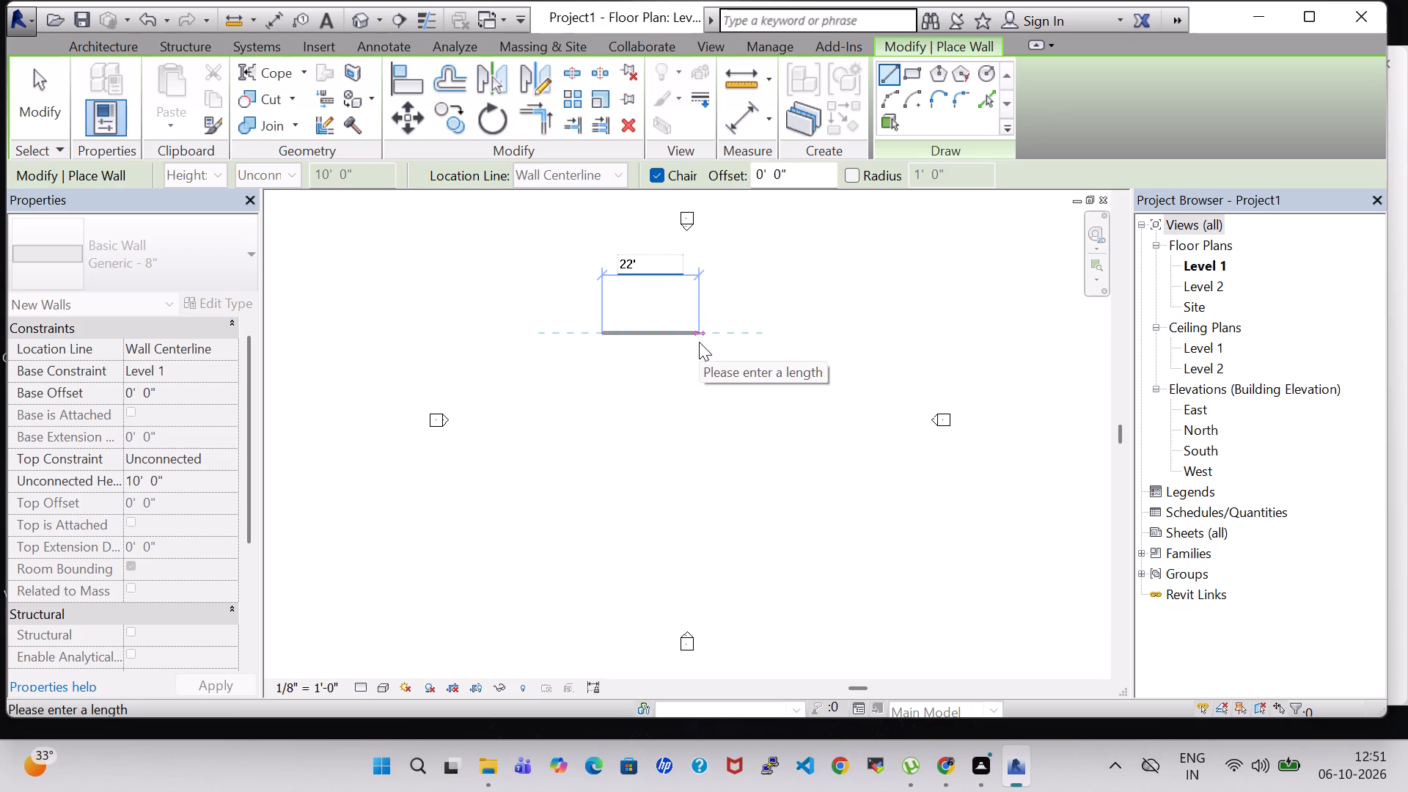
key(9)
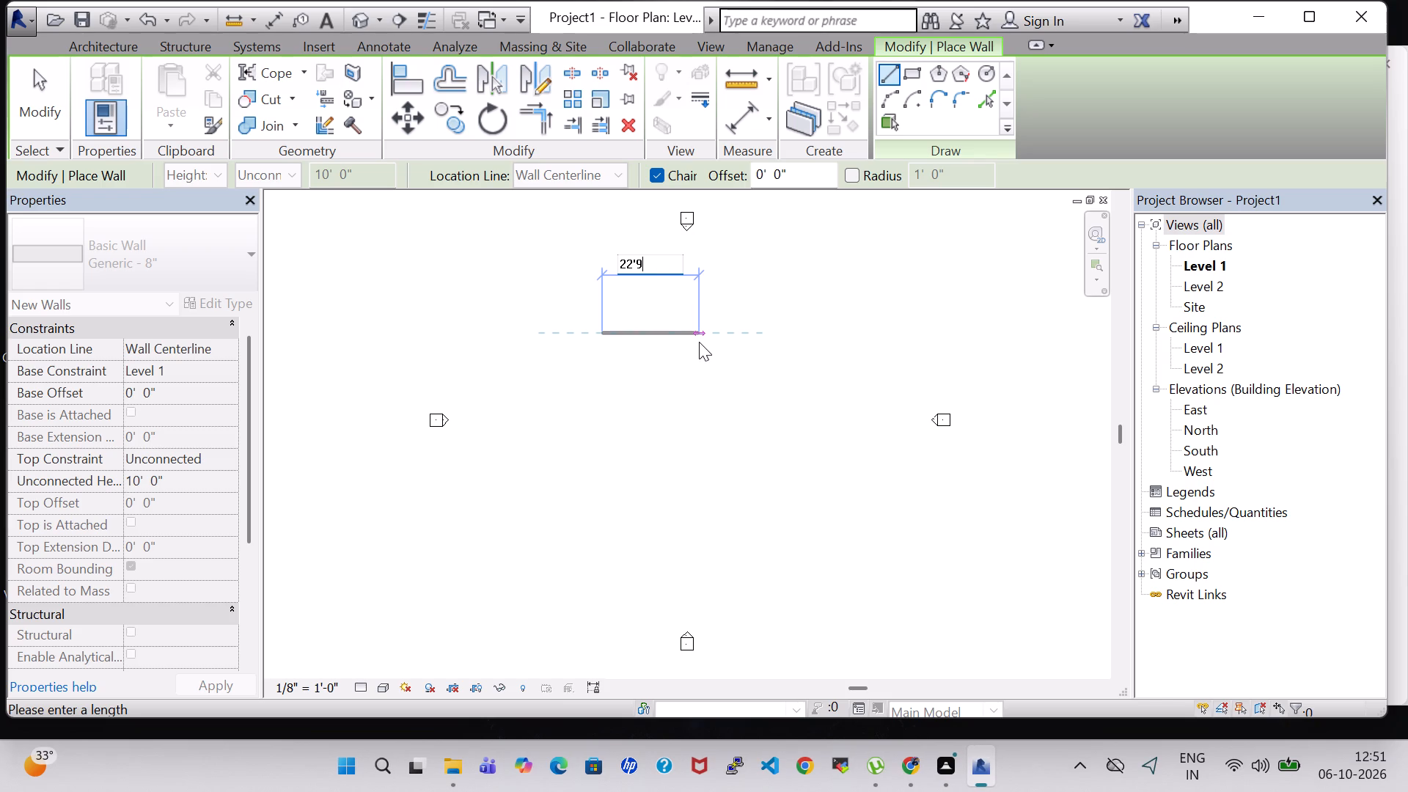
key(Return)
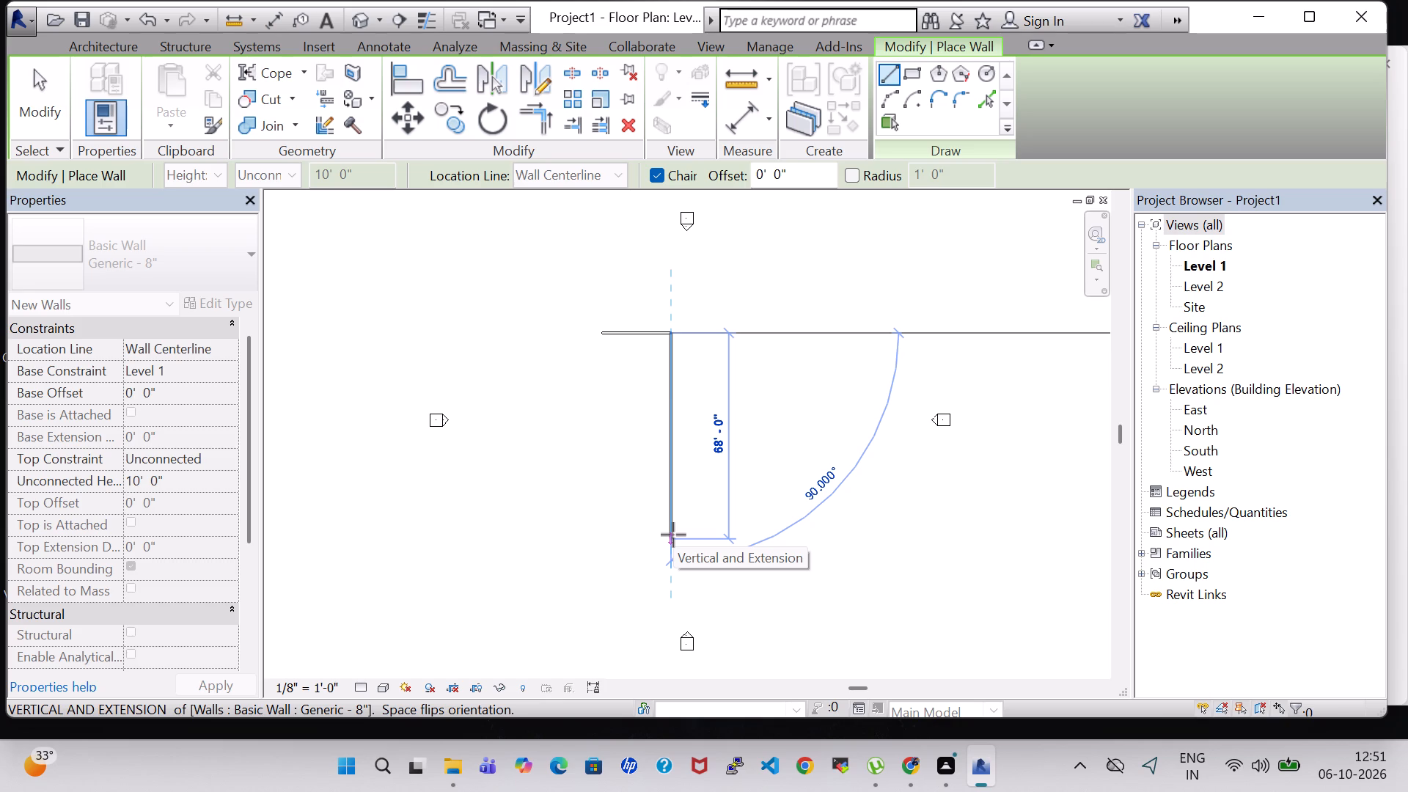
text(59)
key(Return)
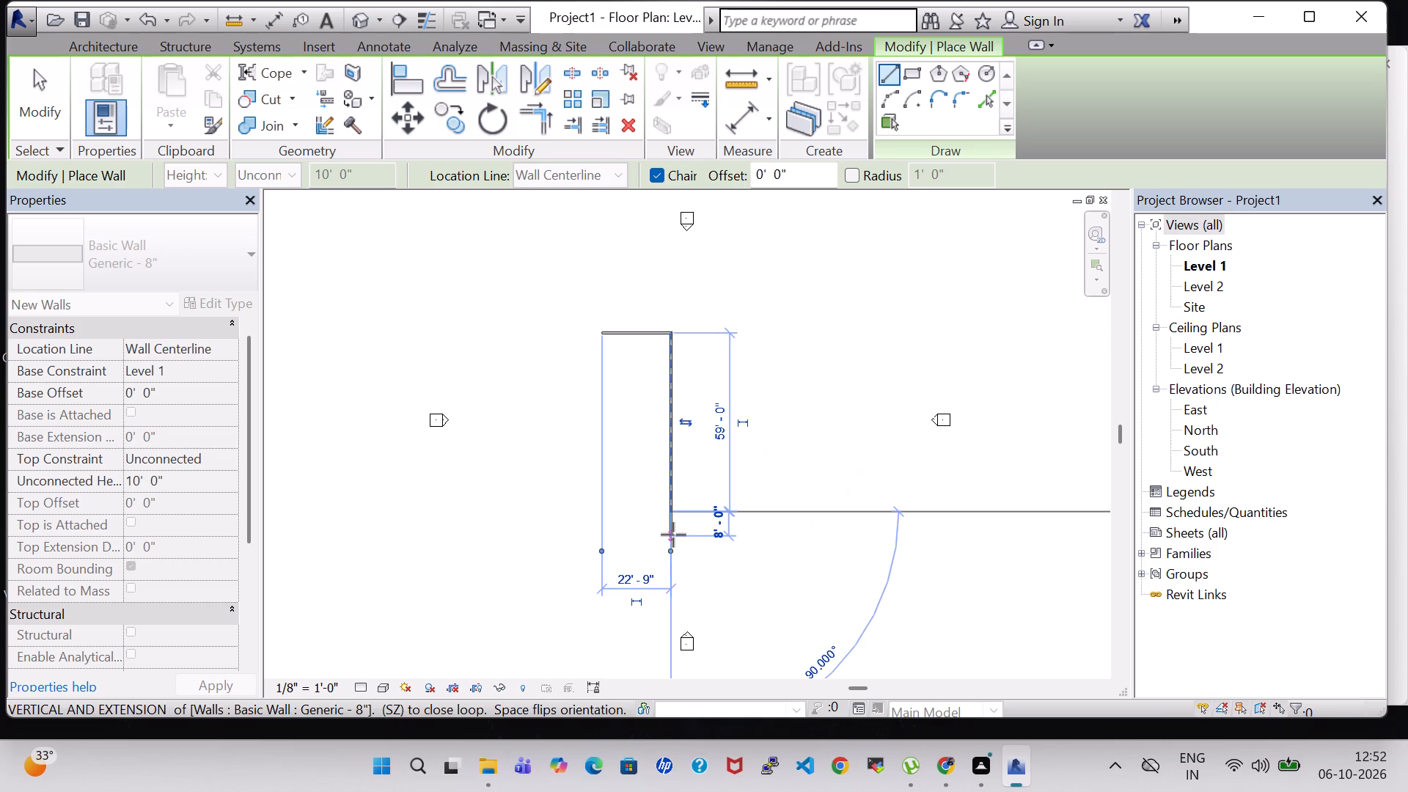
click(603, 518)
scroll(615, 342, up, 7)
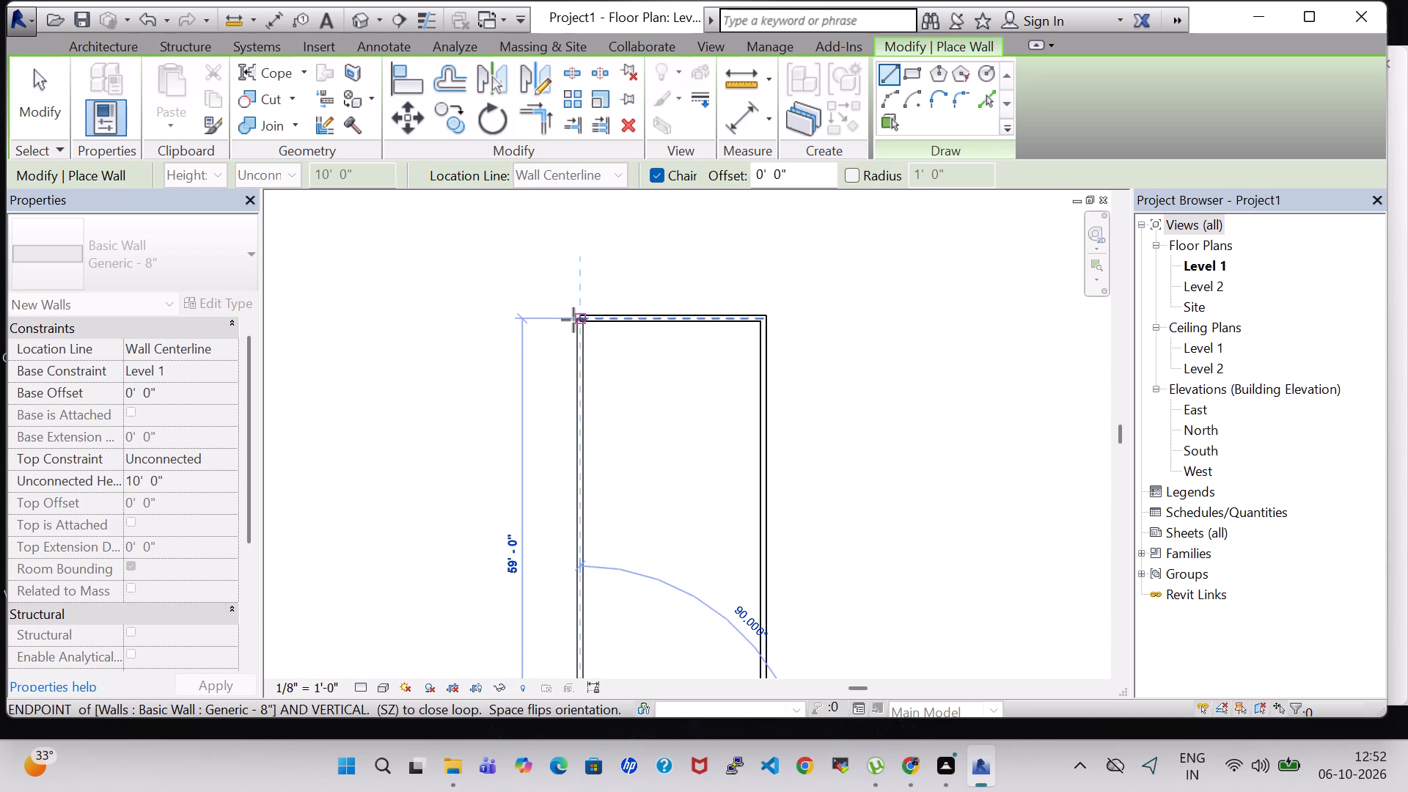
scroll(579, 322, up, 4)
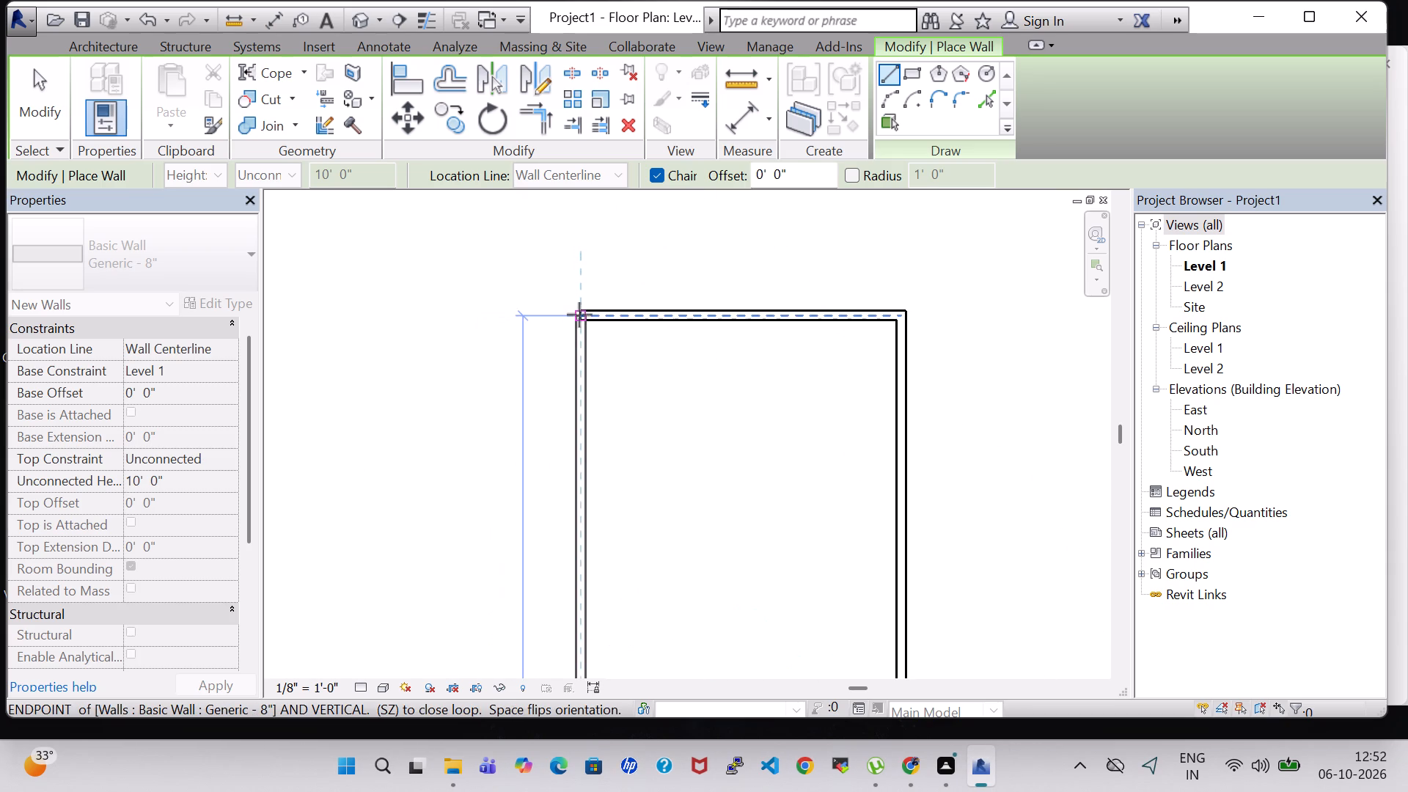
click(579, 315)
key(Escape)
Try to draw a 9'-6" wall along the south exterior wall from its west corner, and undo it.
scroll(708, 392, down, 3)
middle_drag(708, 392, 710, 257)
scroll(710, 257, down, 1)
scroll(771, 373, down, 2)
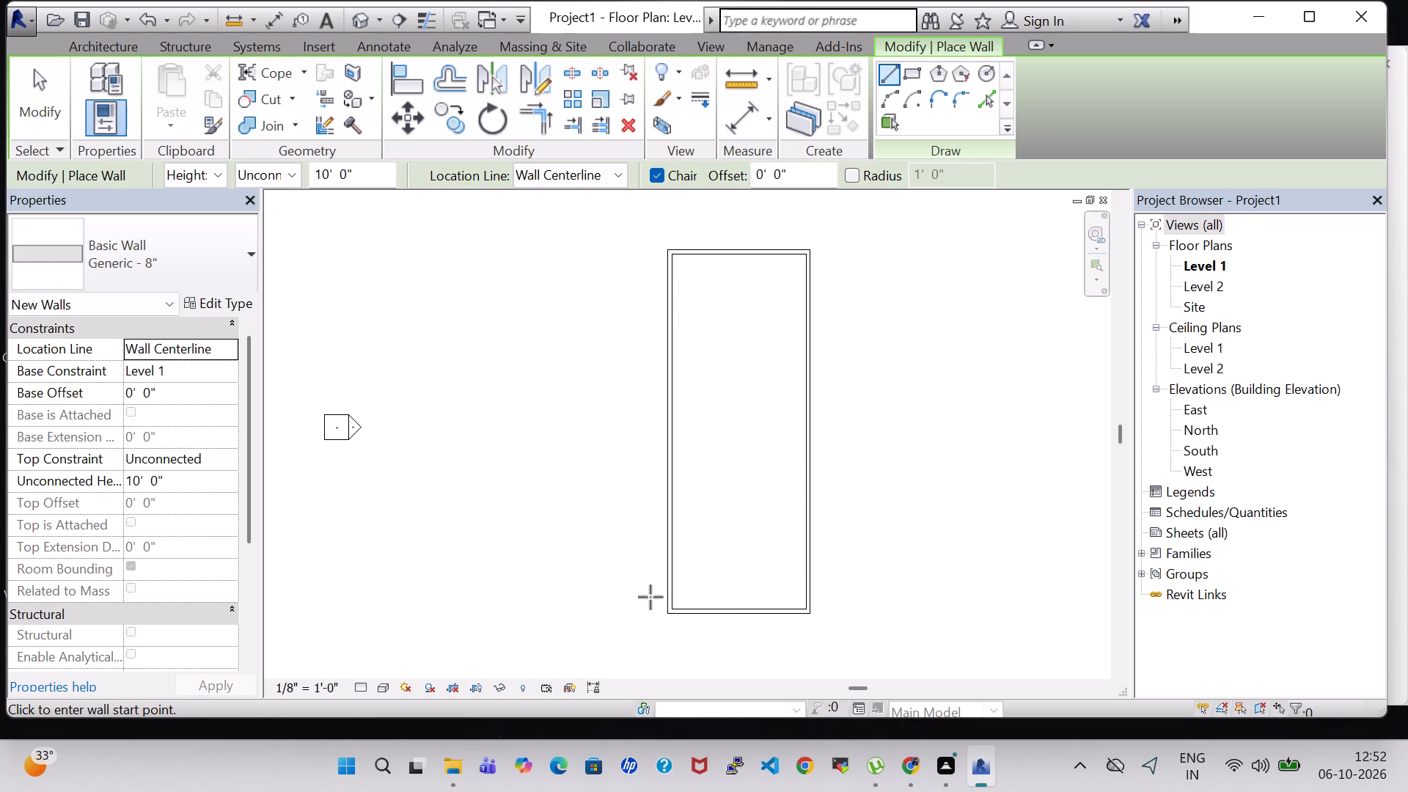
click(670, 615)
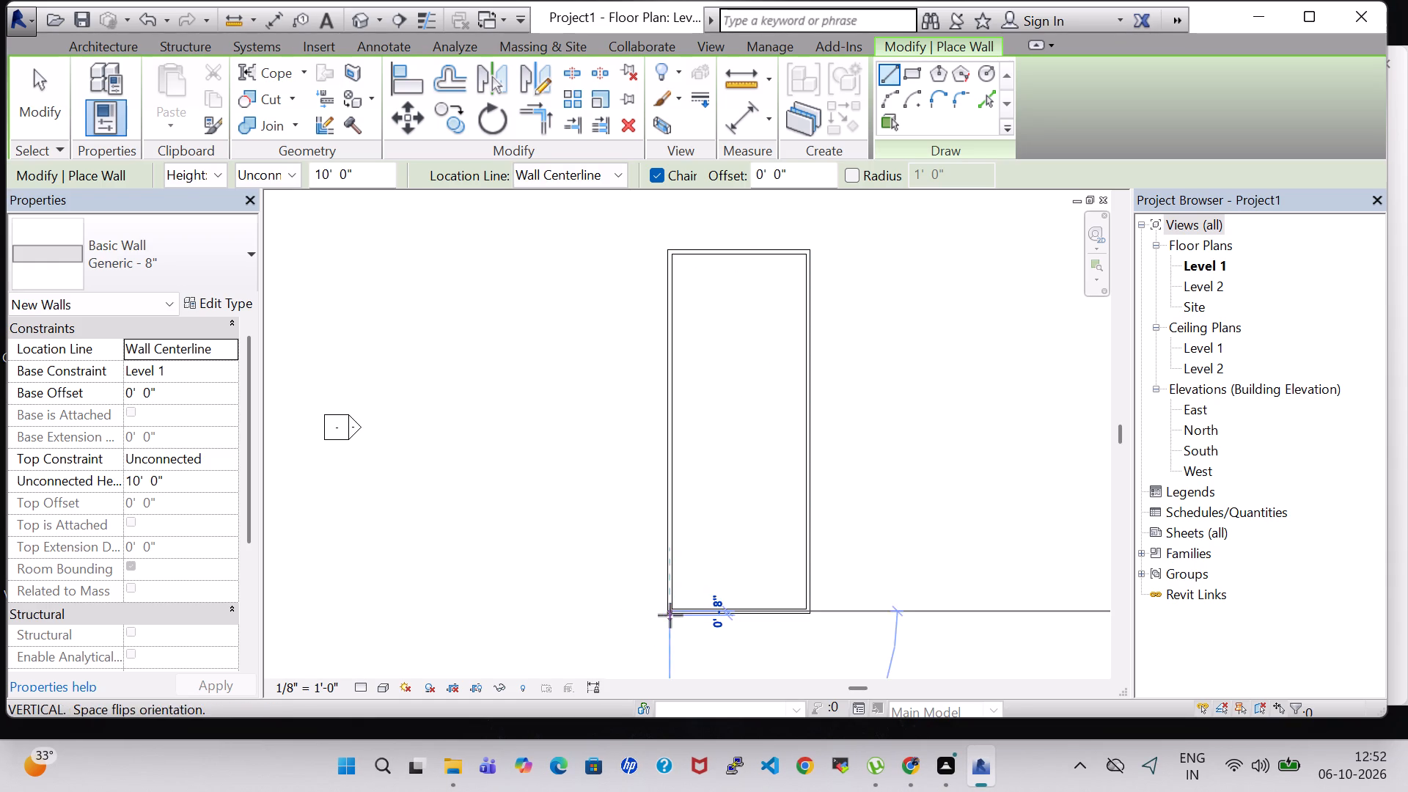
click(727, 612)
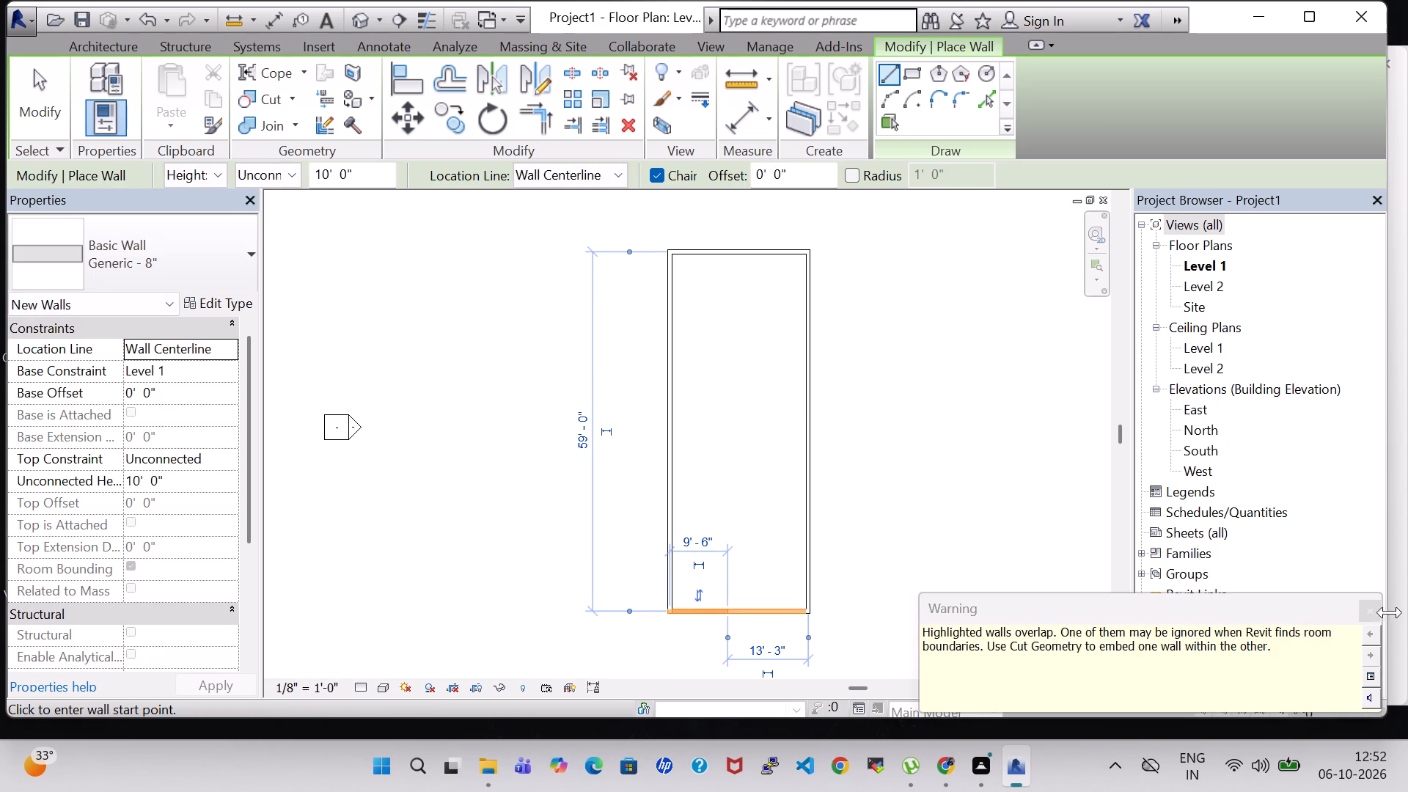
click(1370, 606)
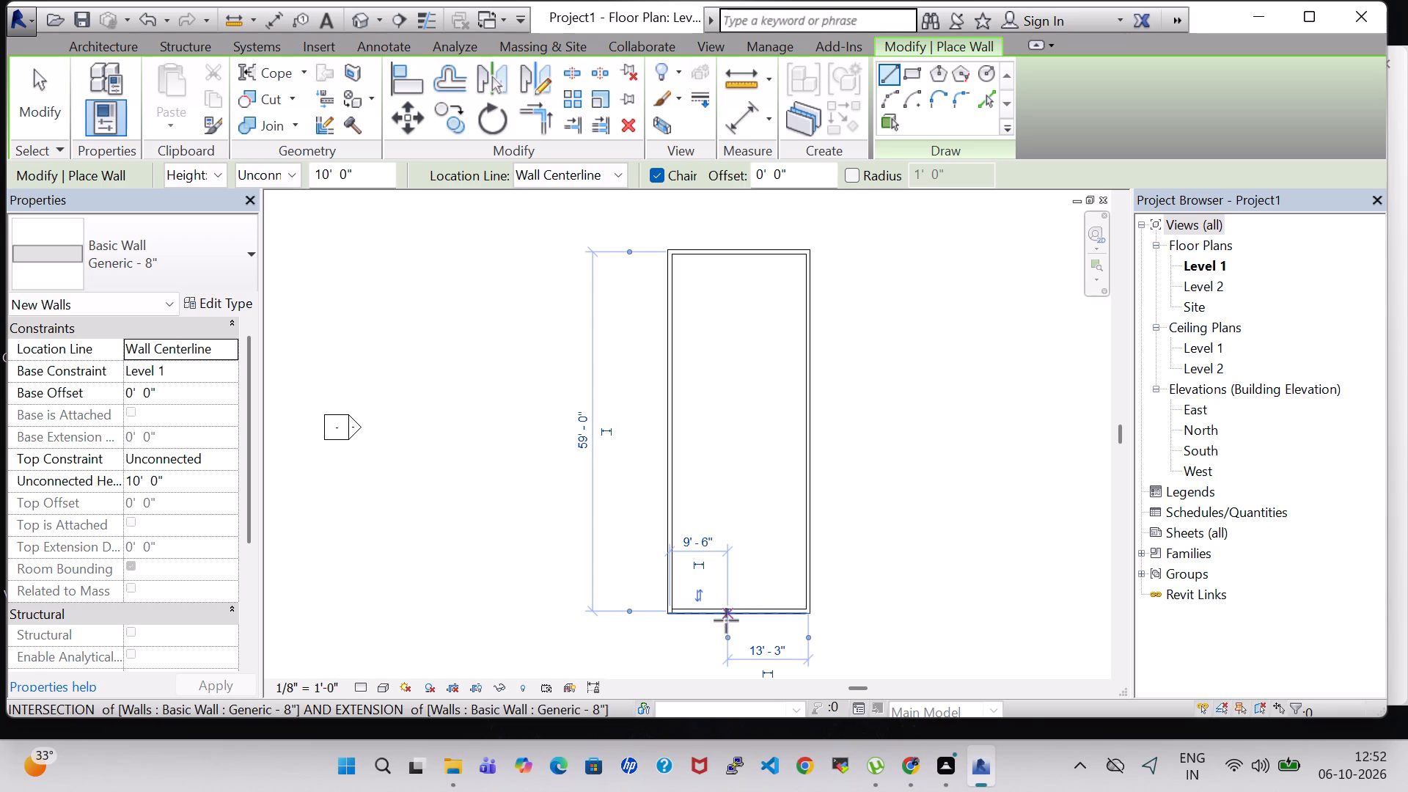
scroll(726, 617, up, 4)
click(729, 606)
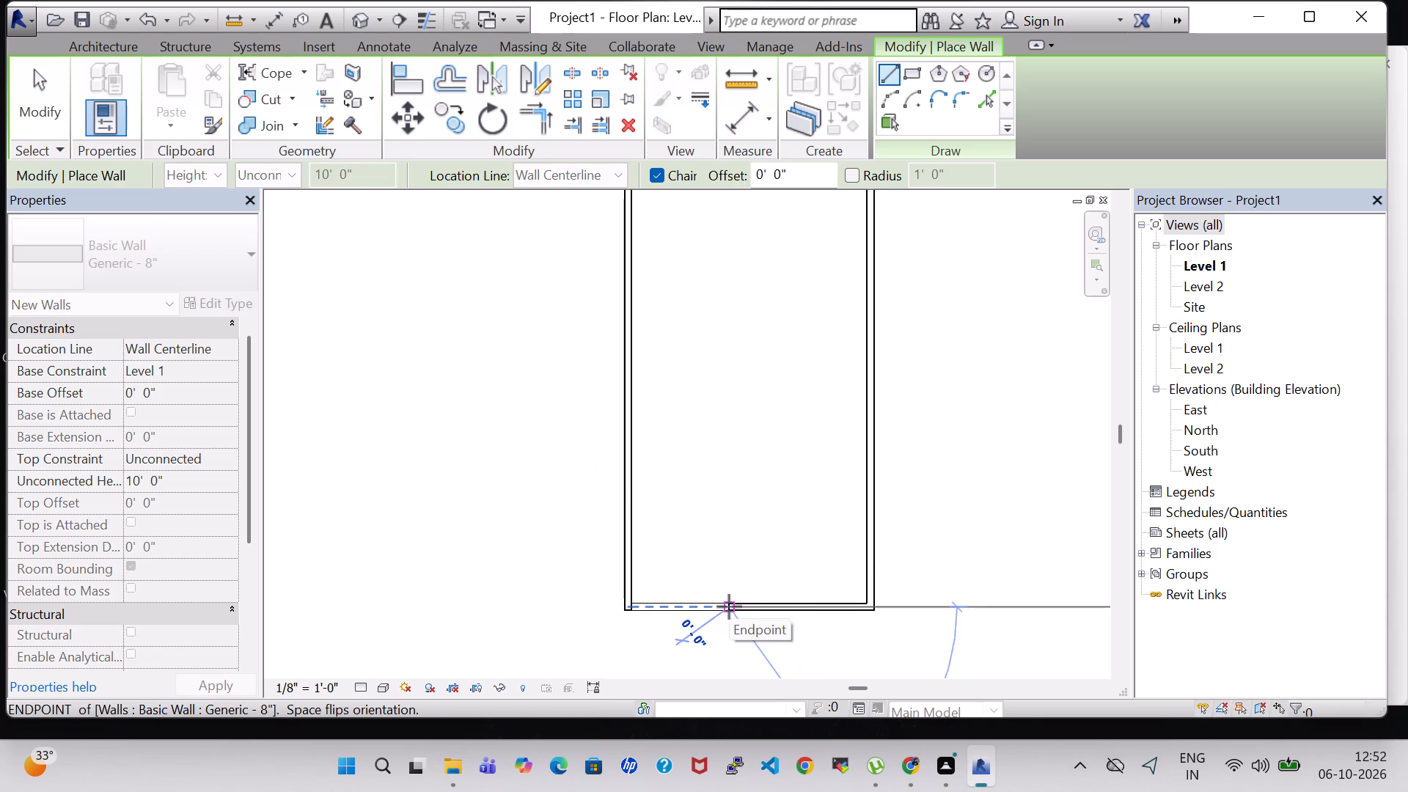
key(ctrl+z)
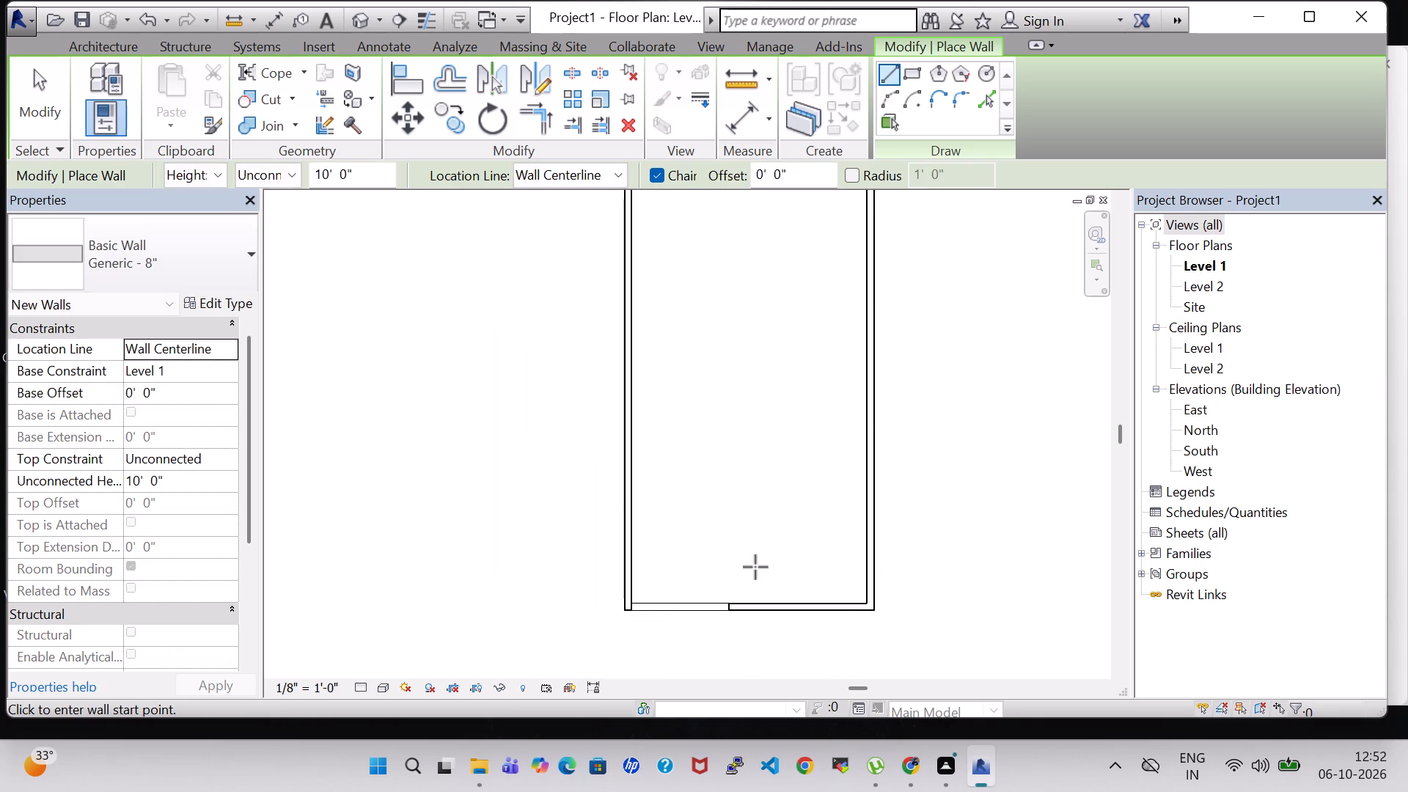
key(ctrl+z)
Draw a vertical partition wall from the south to the north exterior wall, about 9'-5" from the west exterior wall.
scroll(733, 611, up, 5)
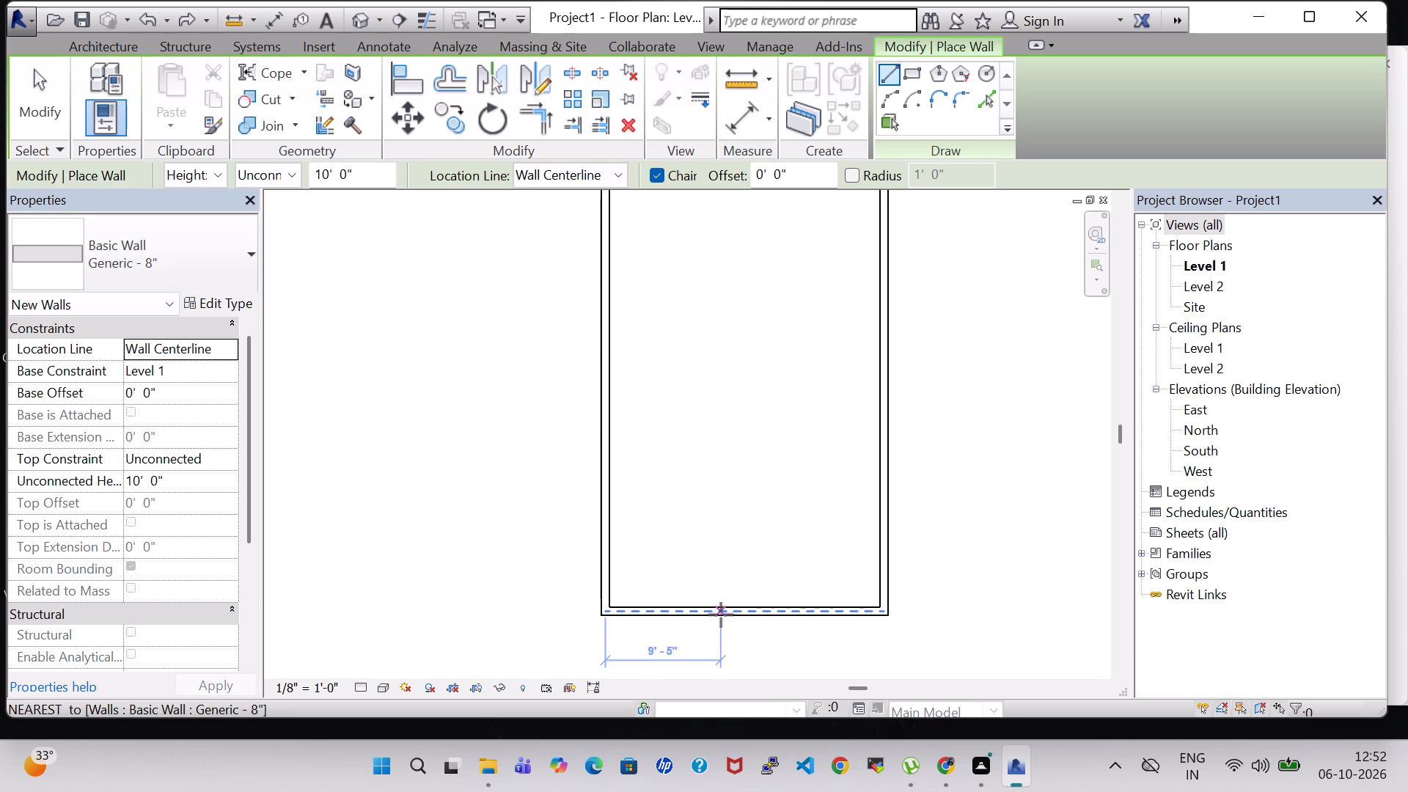
click(721, 615)
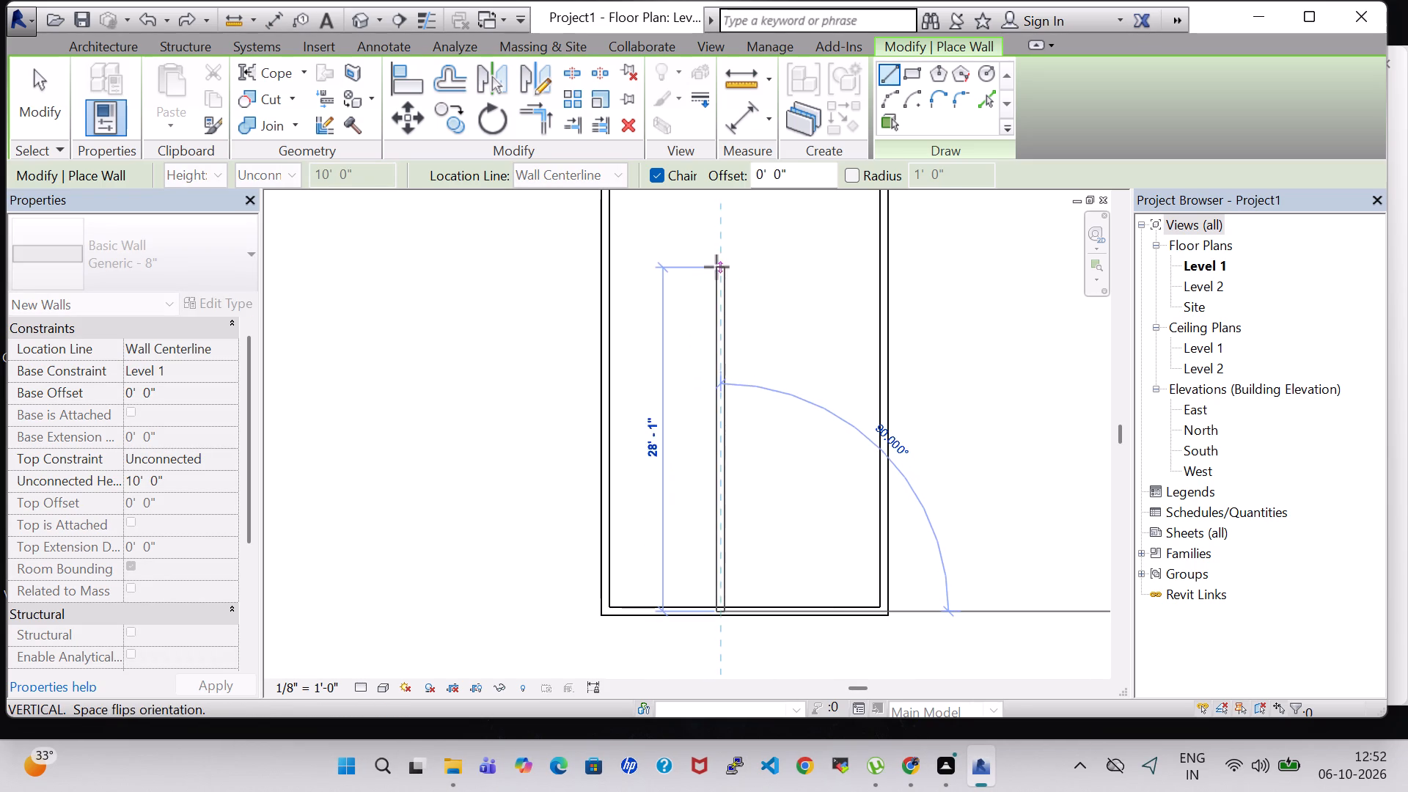
scroll(716, 267, down, 3)
middle_drag(716, 267, 715, 517)
scroll(715, 371, down, 1)
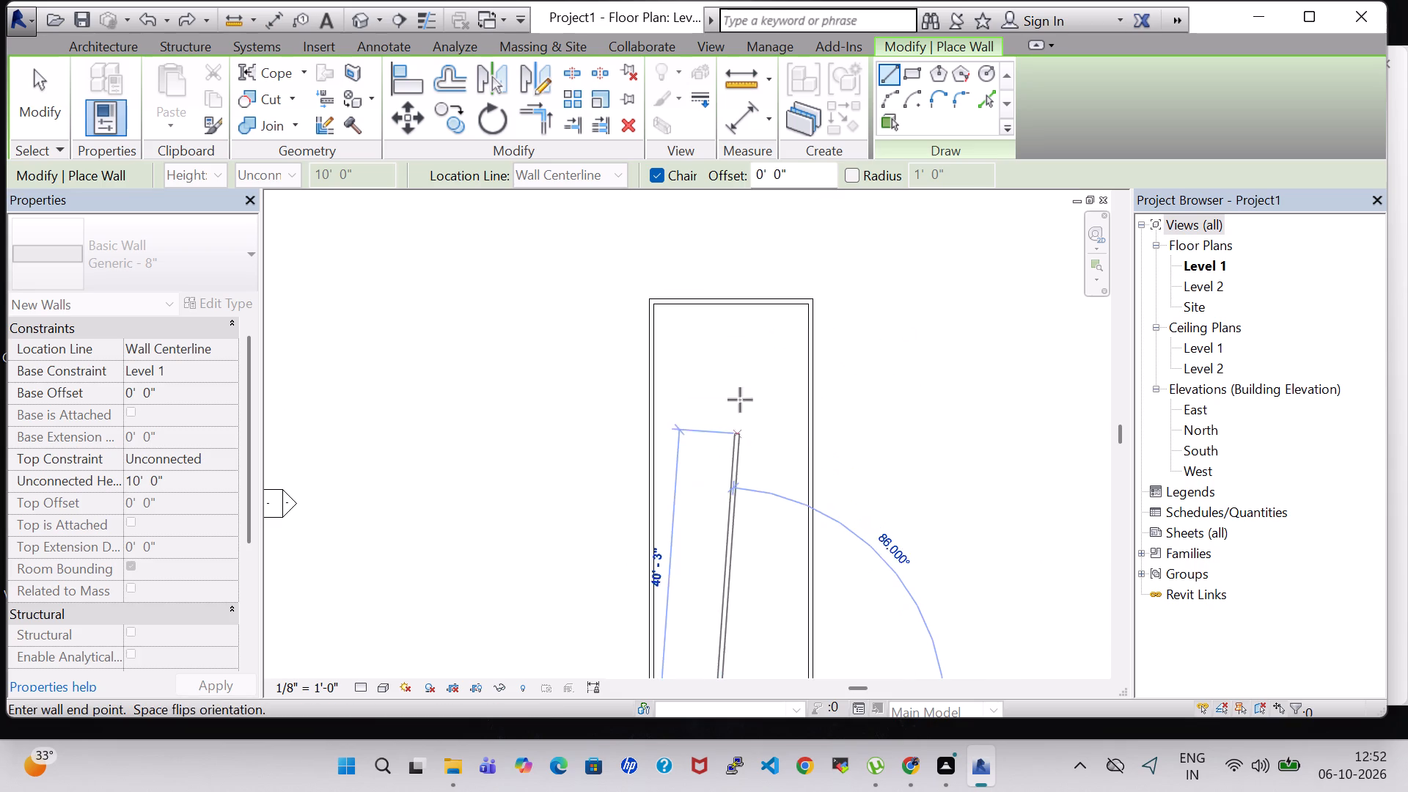
scroll(709, 302, up, 5)
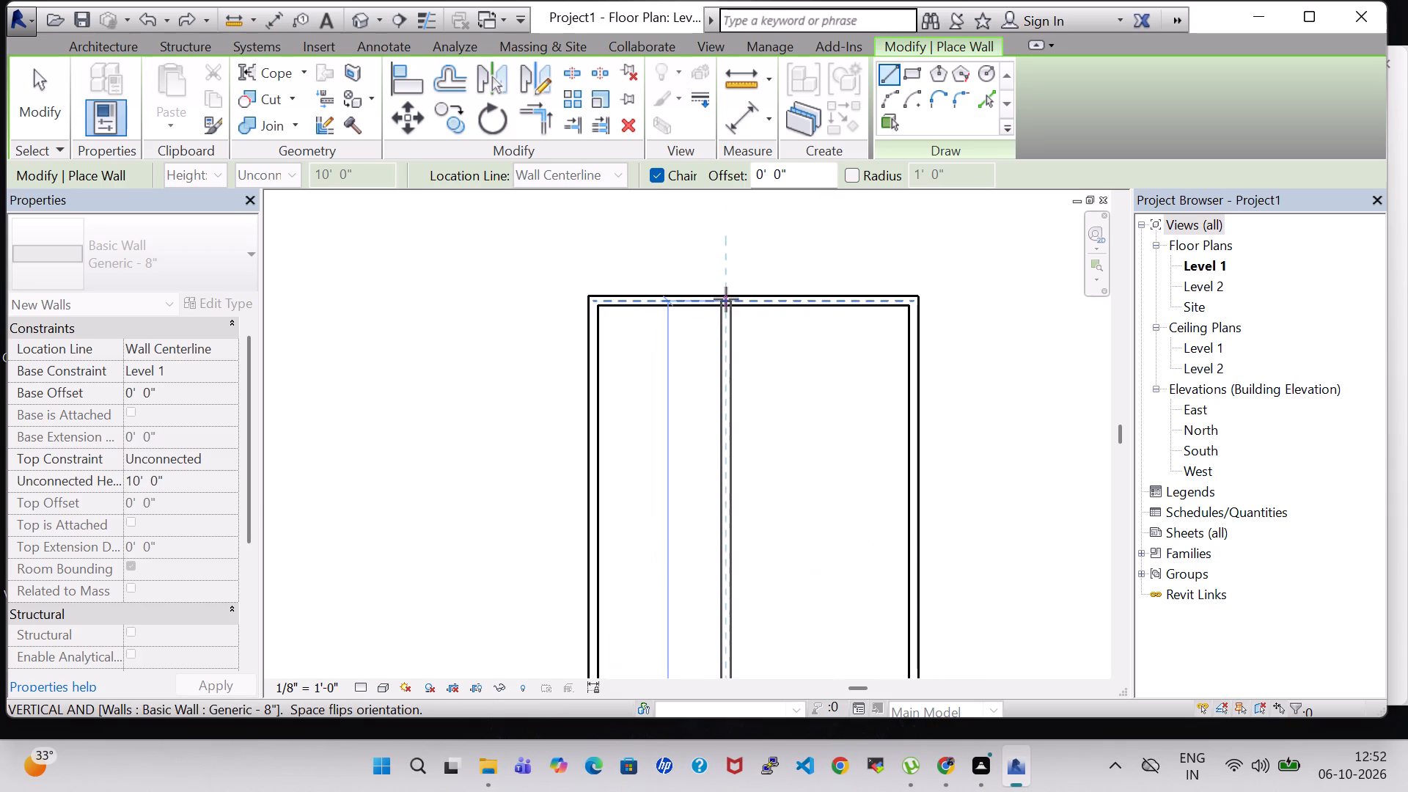
click(726, 299)
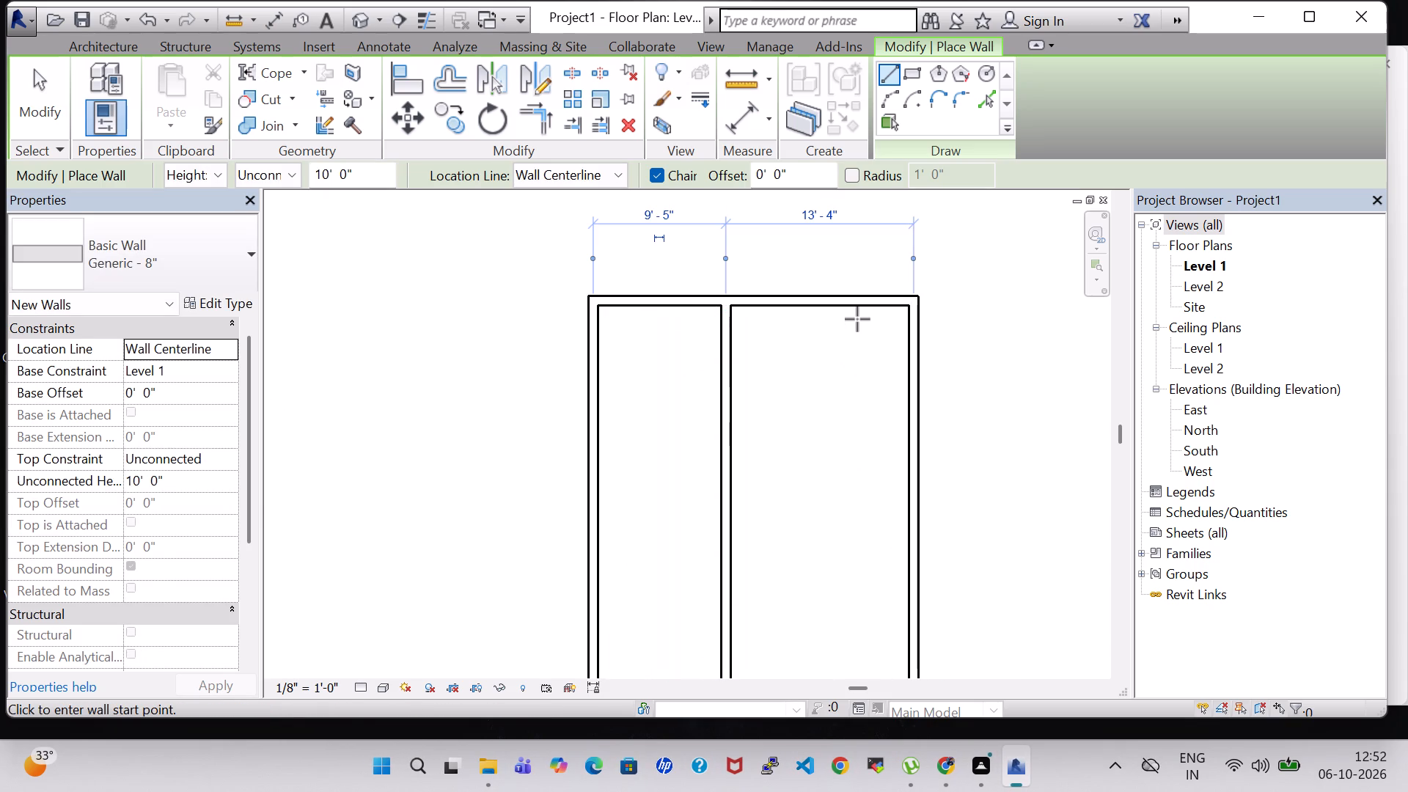
key(Escape)
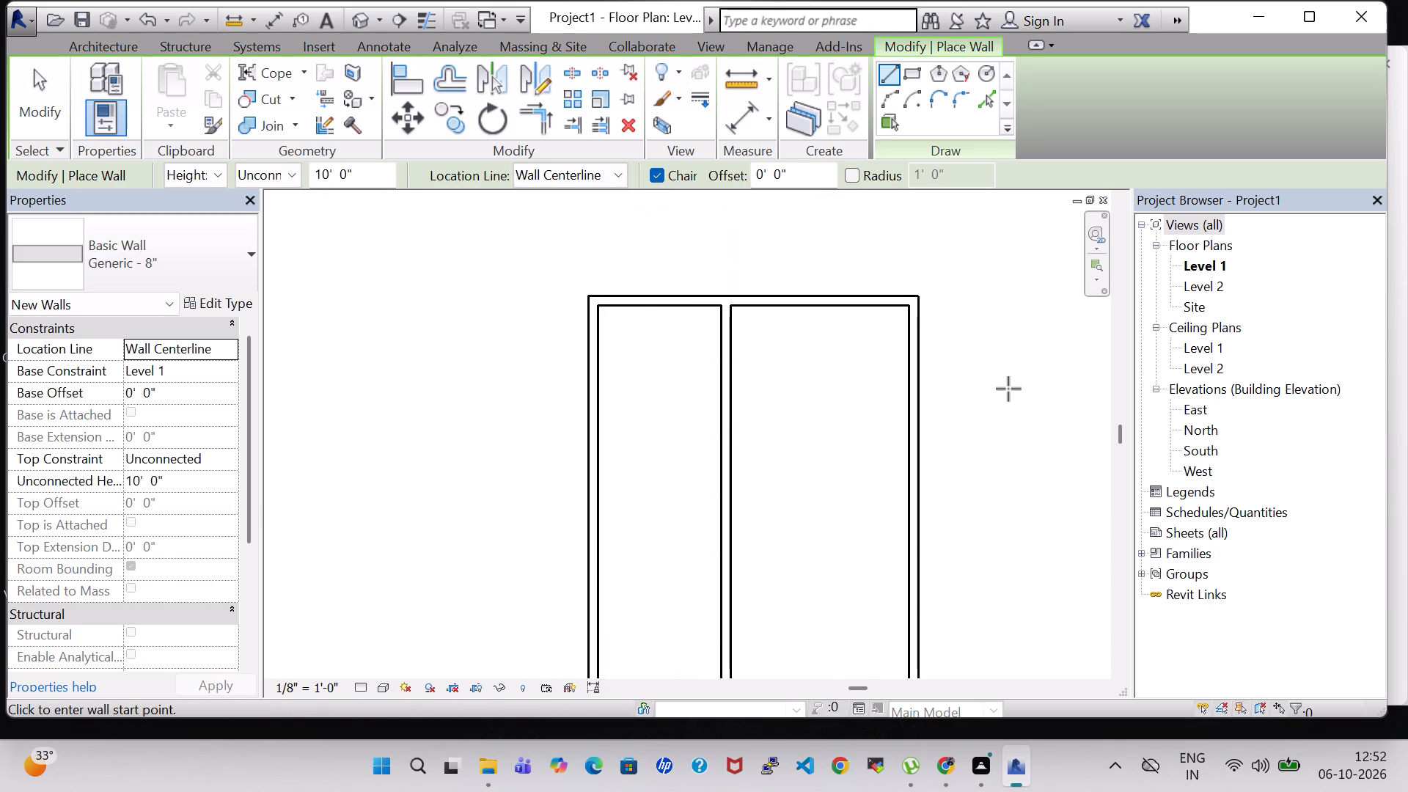
Draw a horizontal wall from the west exterior wall to the long partition, about 8'-8" below the north exterior wall.
scroll(1008, 389, down, 2)
middle_drag(1005, 402, 985, 313)
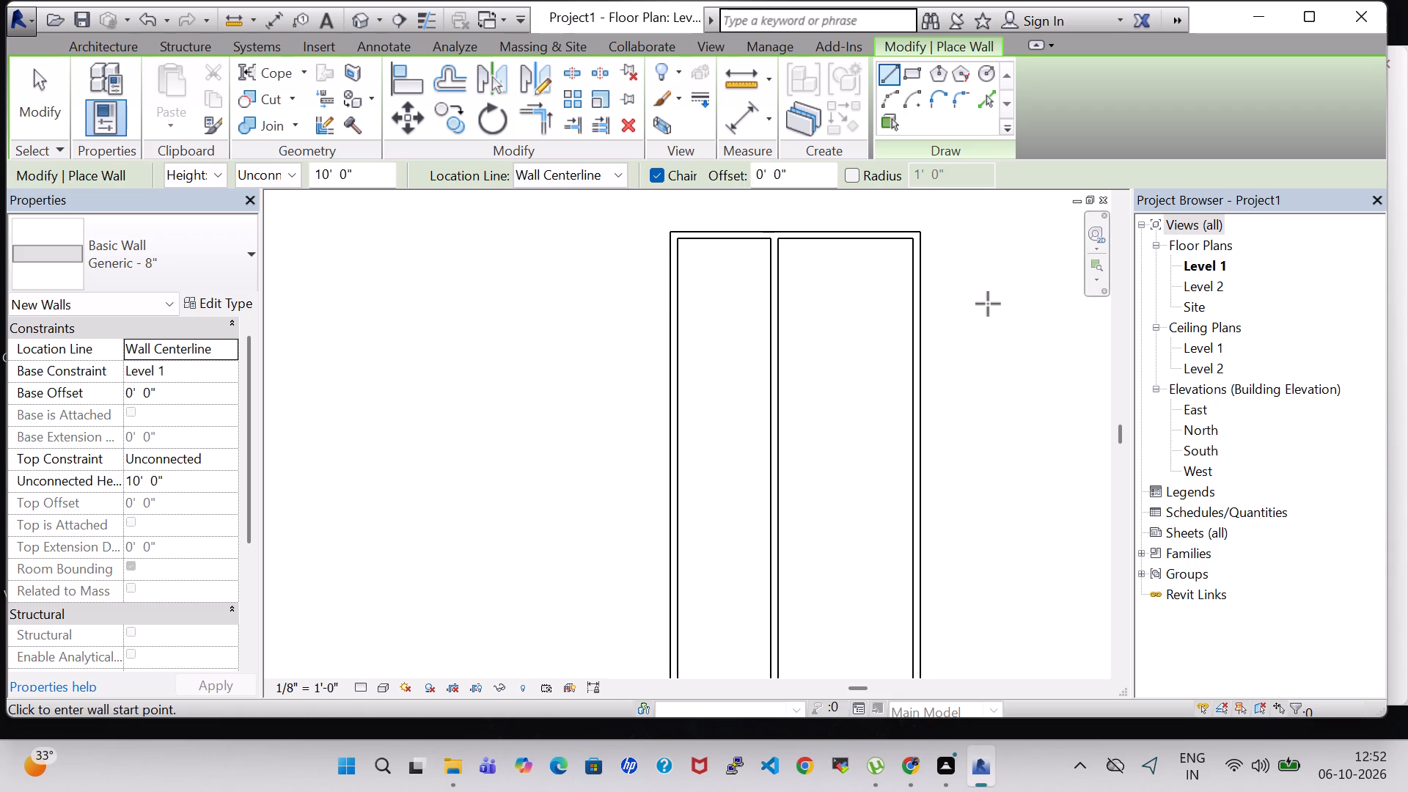
scroll(988, 304, down, 3)
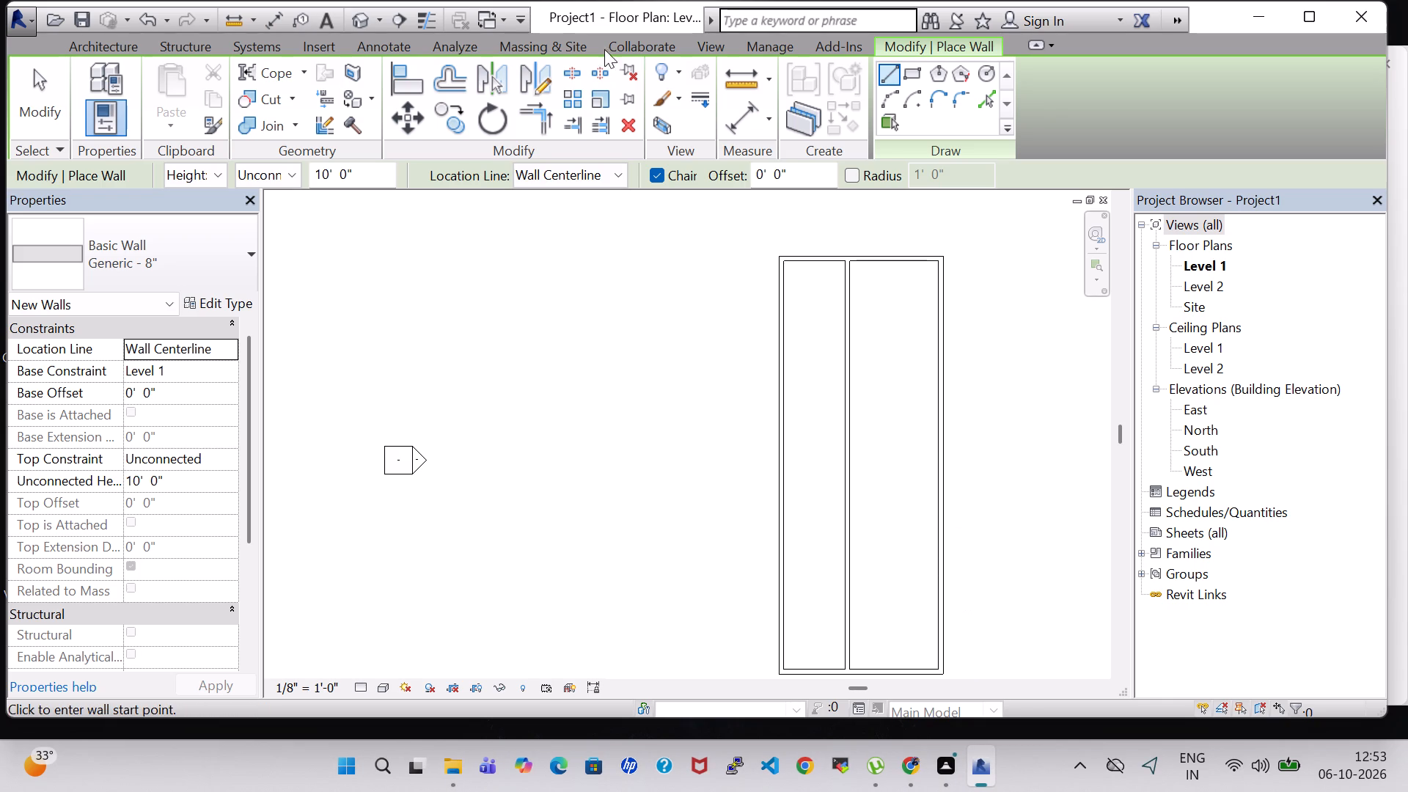
scroll(898, 356, up, 3)
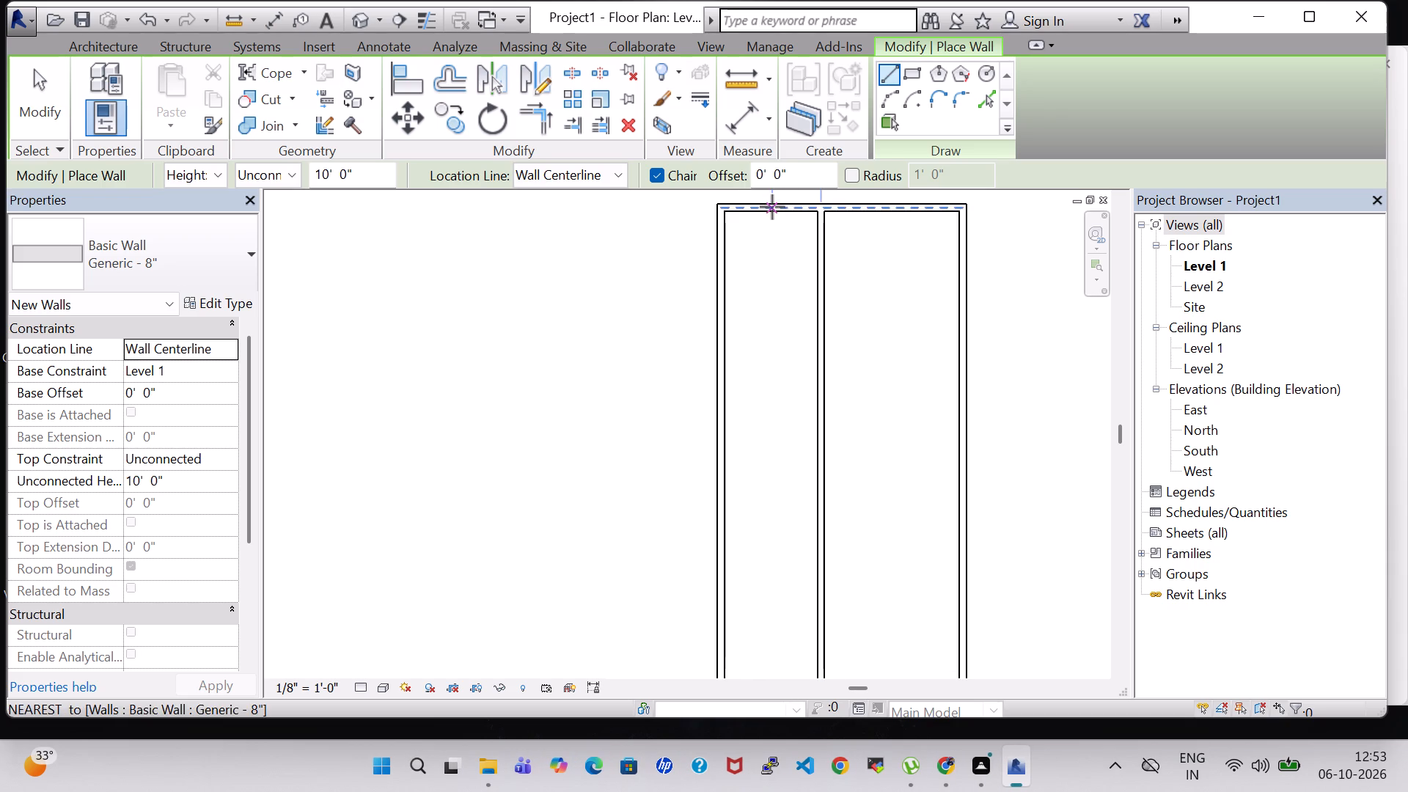
click(725, 300)
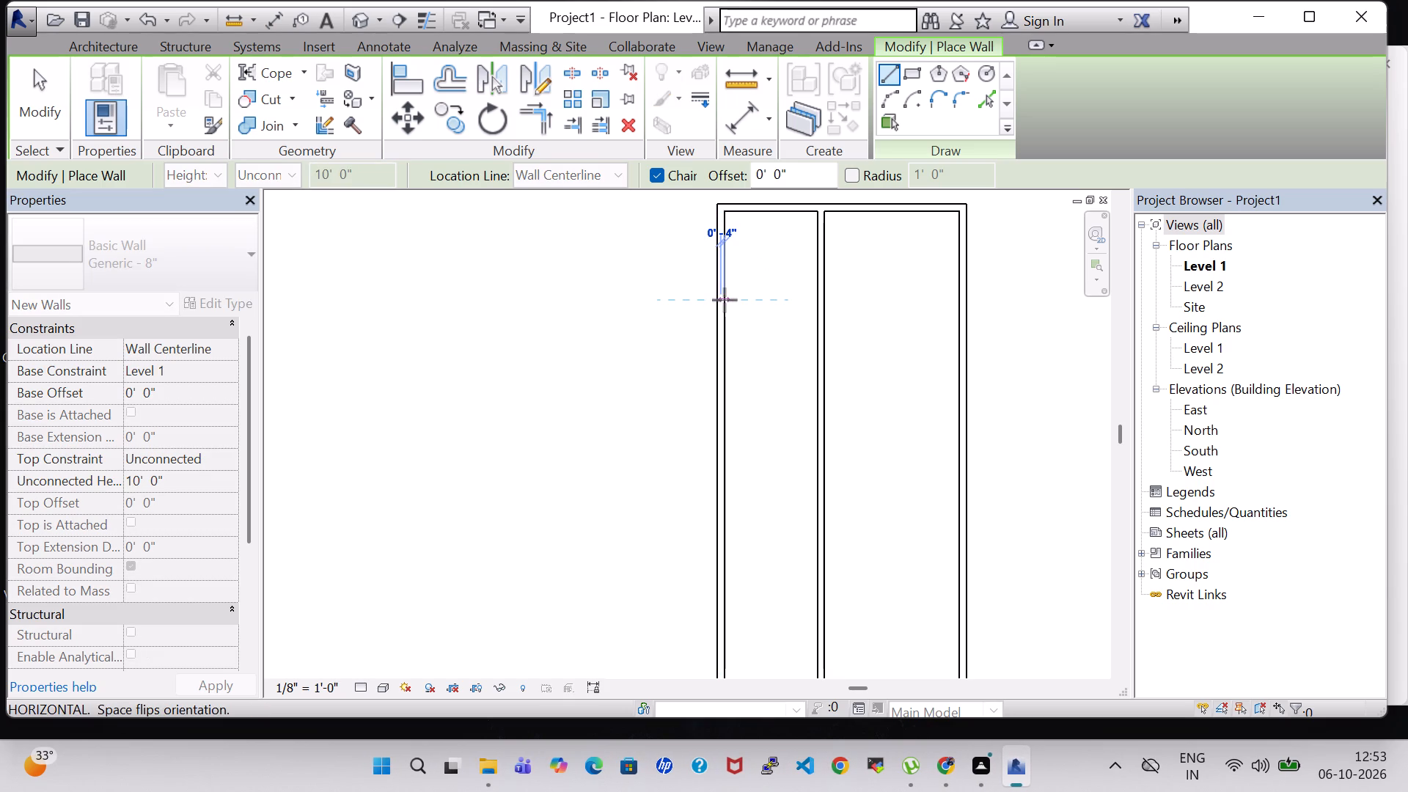
click(819, 301)
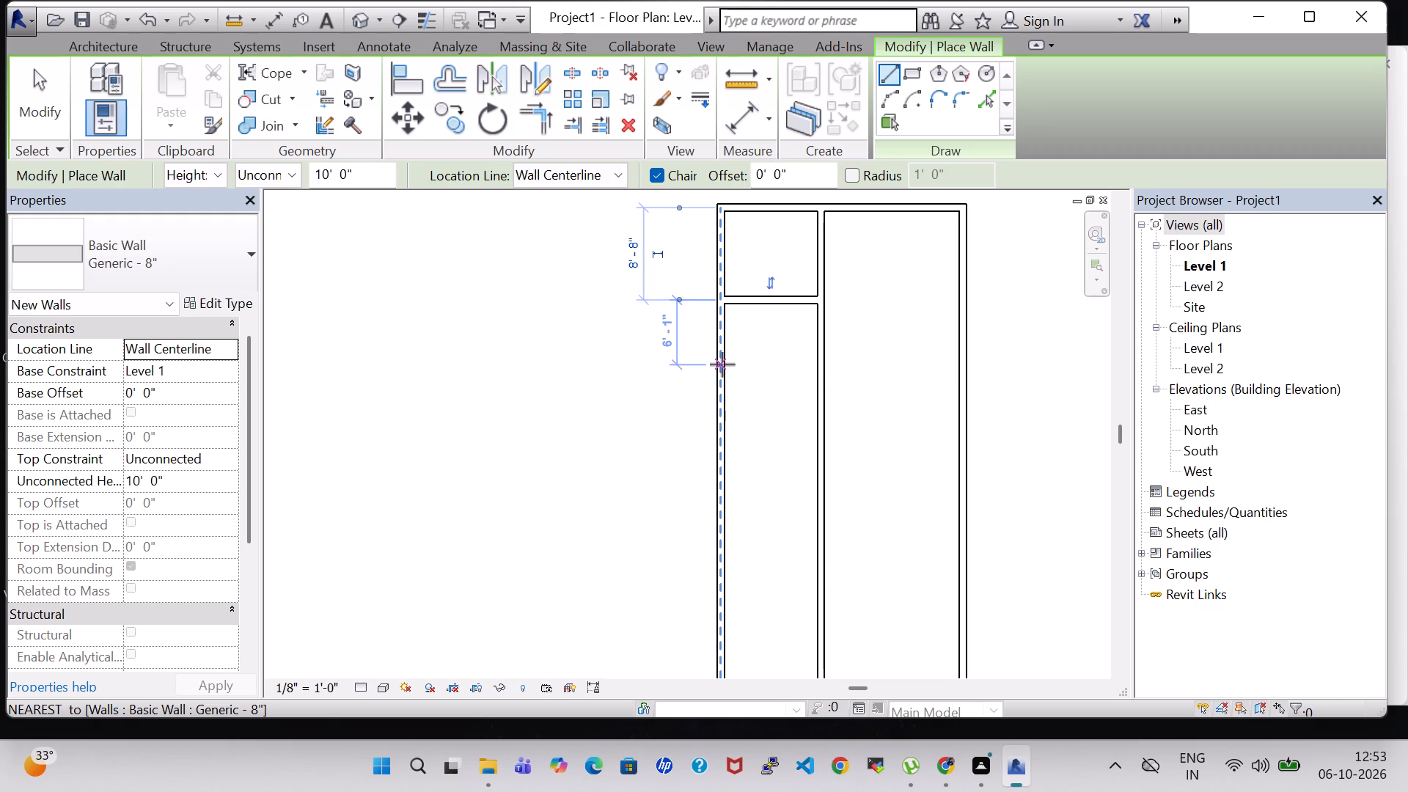
Enclose a small room about 6'-0" by 6'-1" against the west exterior wall, directly below the northwest room.
click(722, 364)
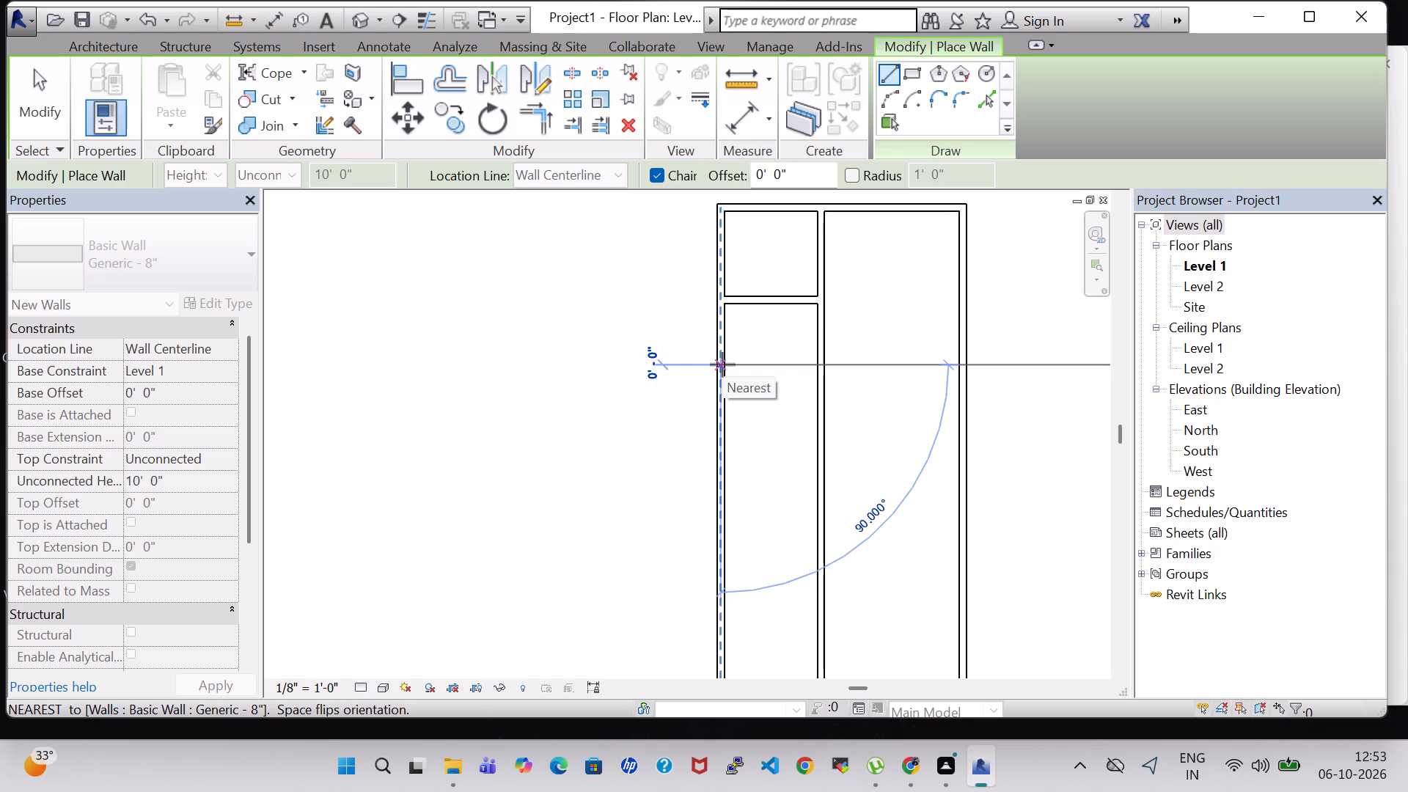
click(785, 364)
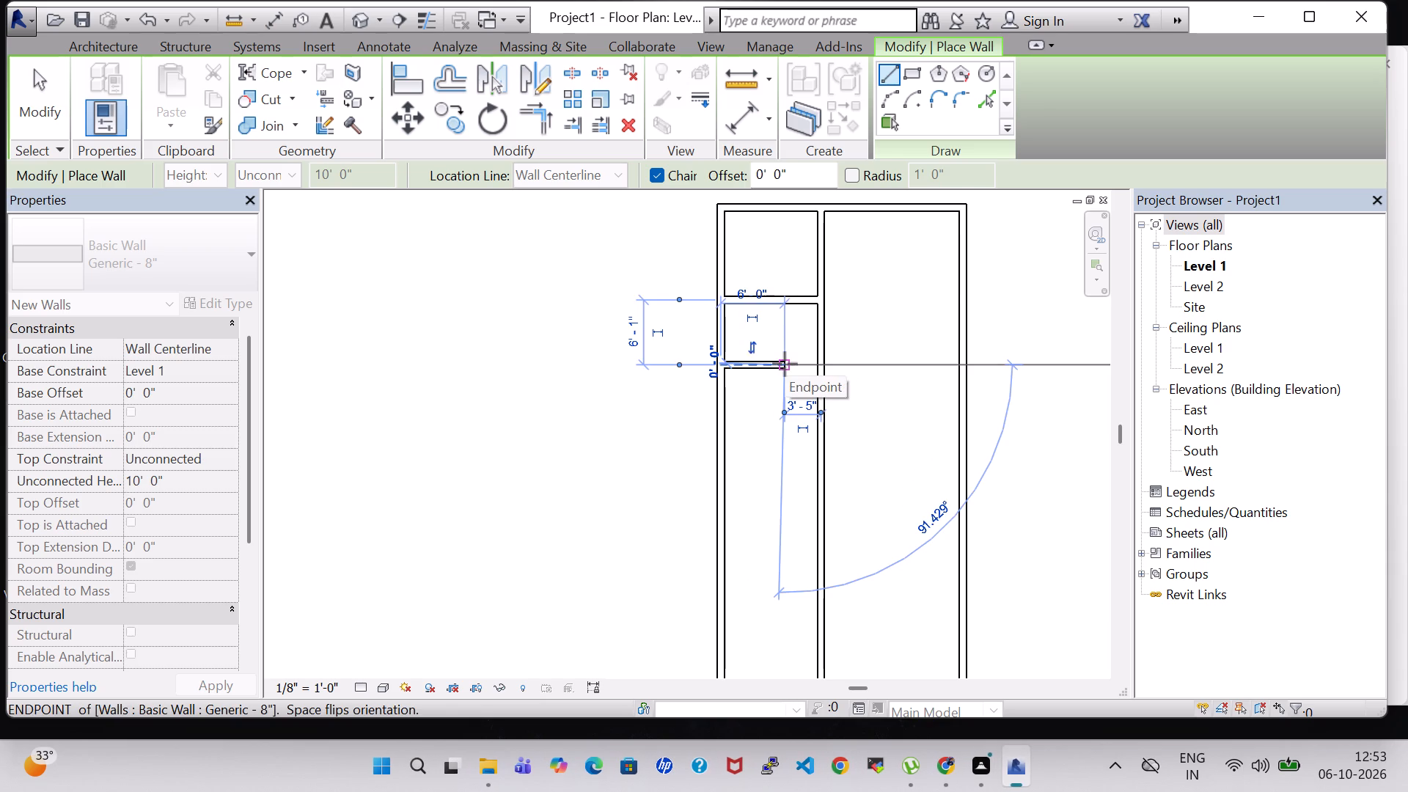
click(787, 304)
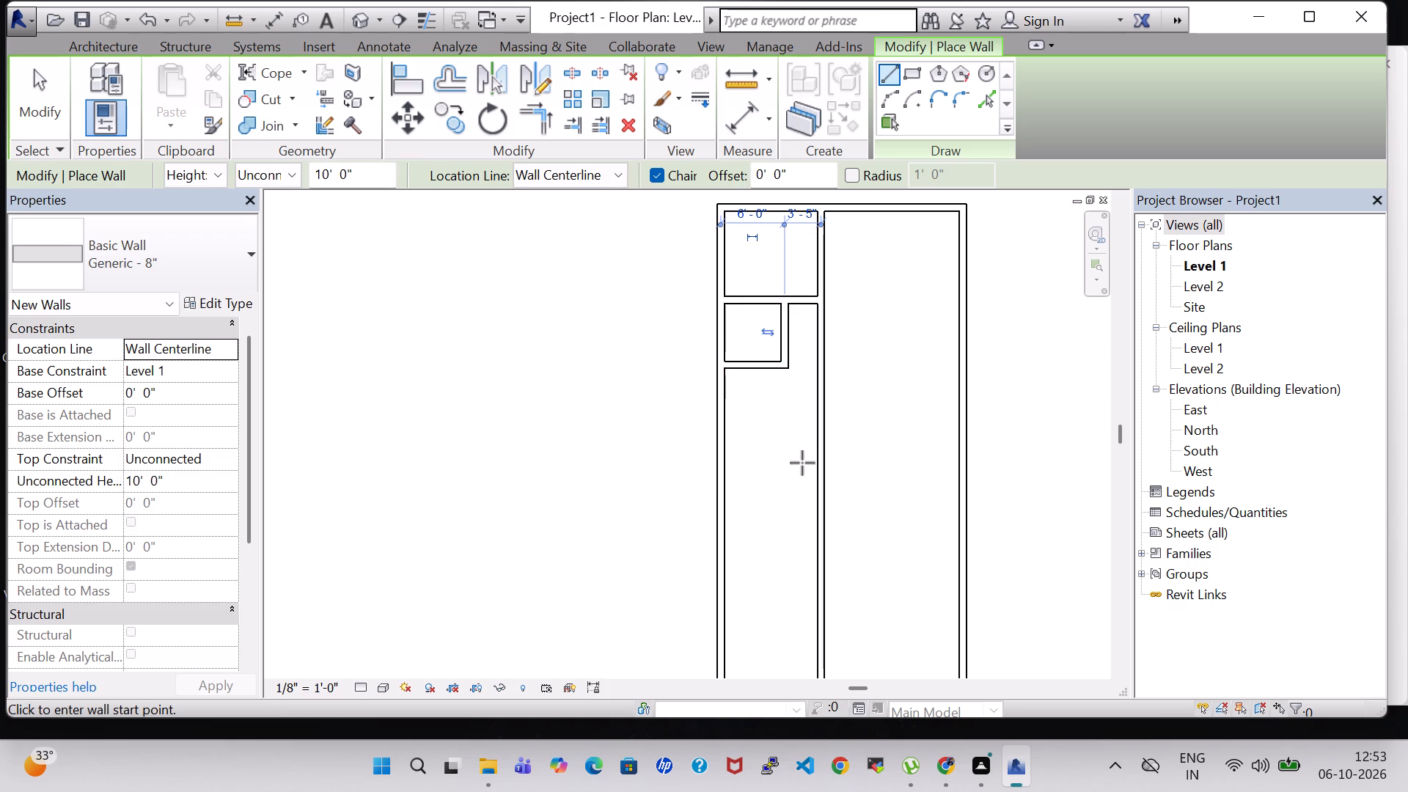
key(Escape)
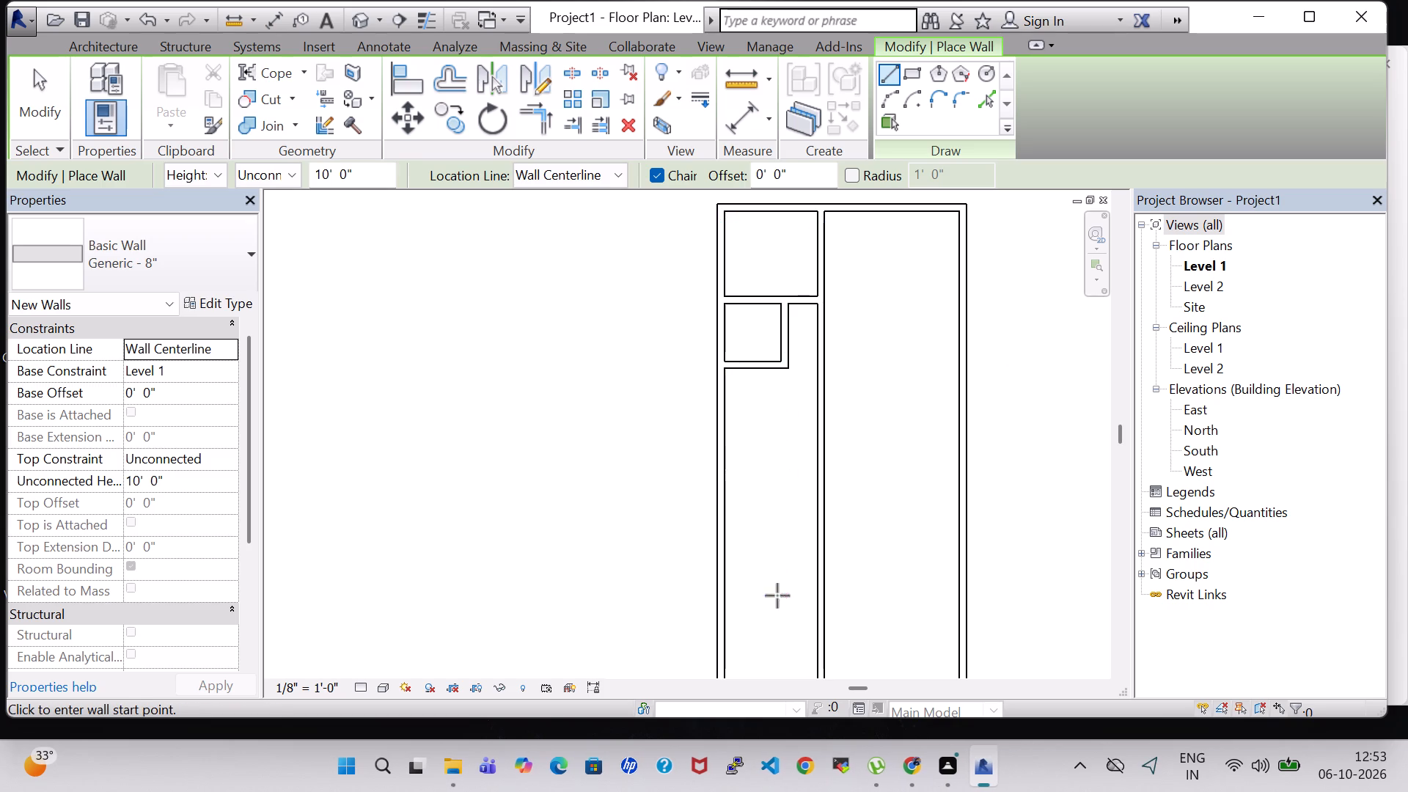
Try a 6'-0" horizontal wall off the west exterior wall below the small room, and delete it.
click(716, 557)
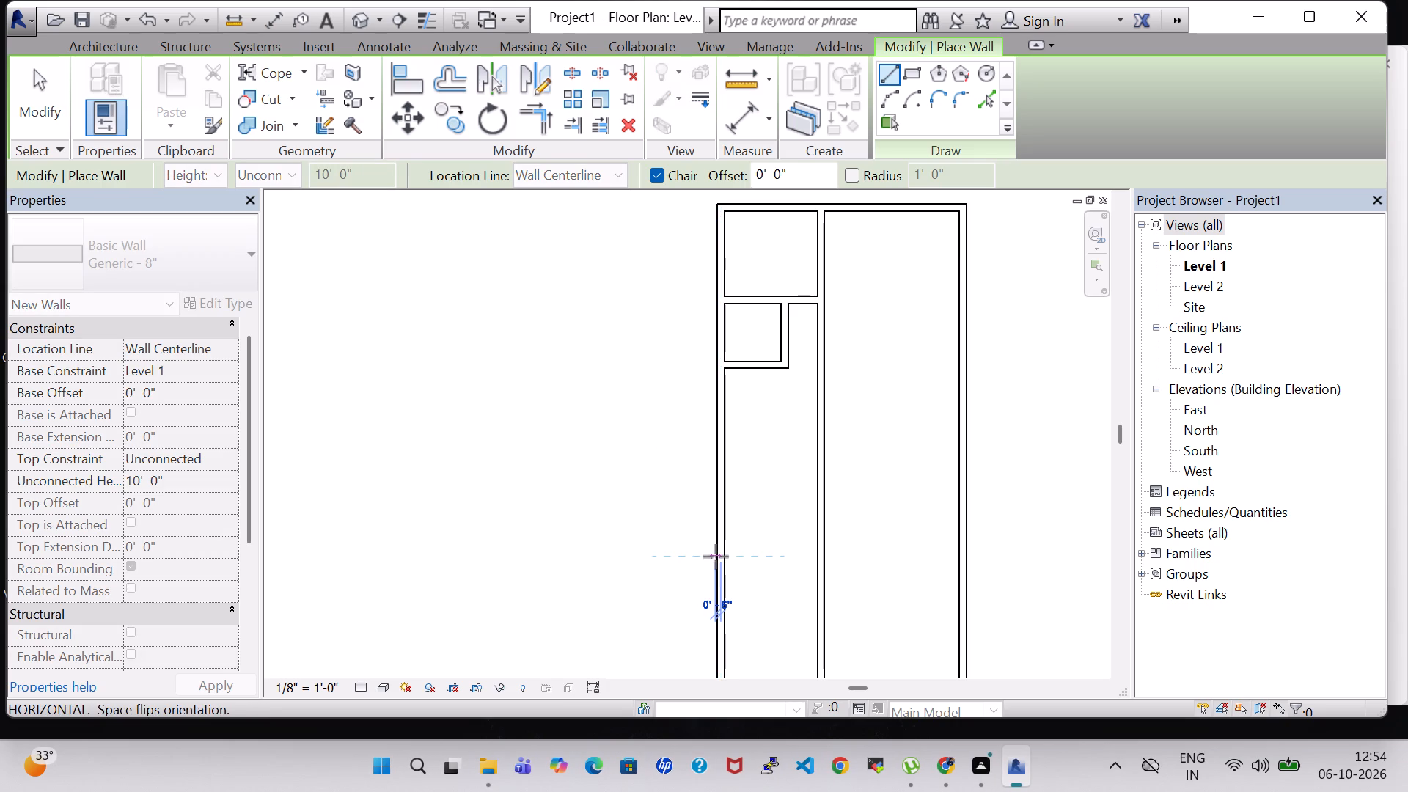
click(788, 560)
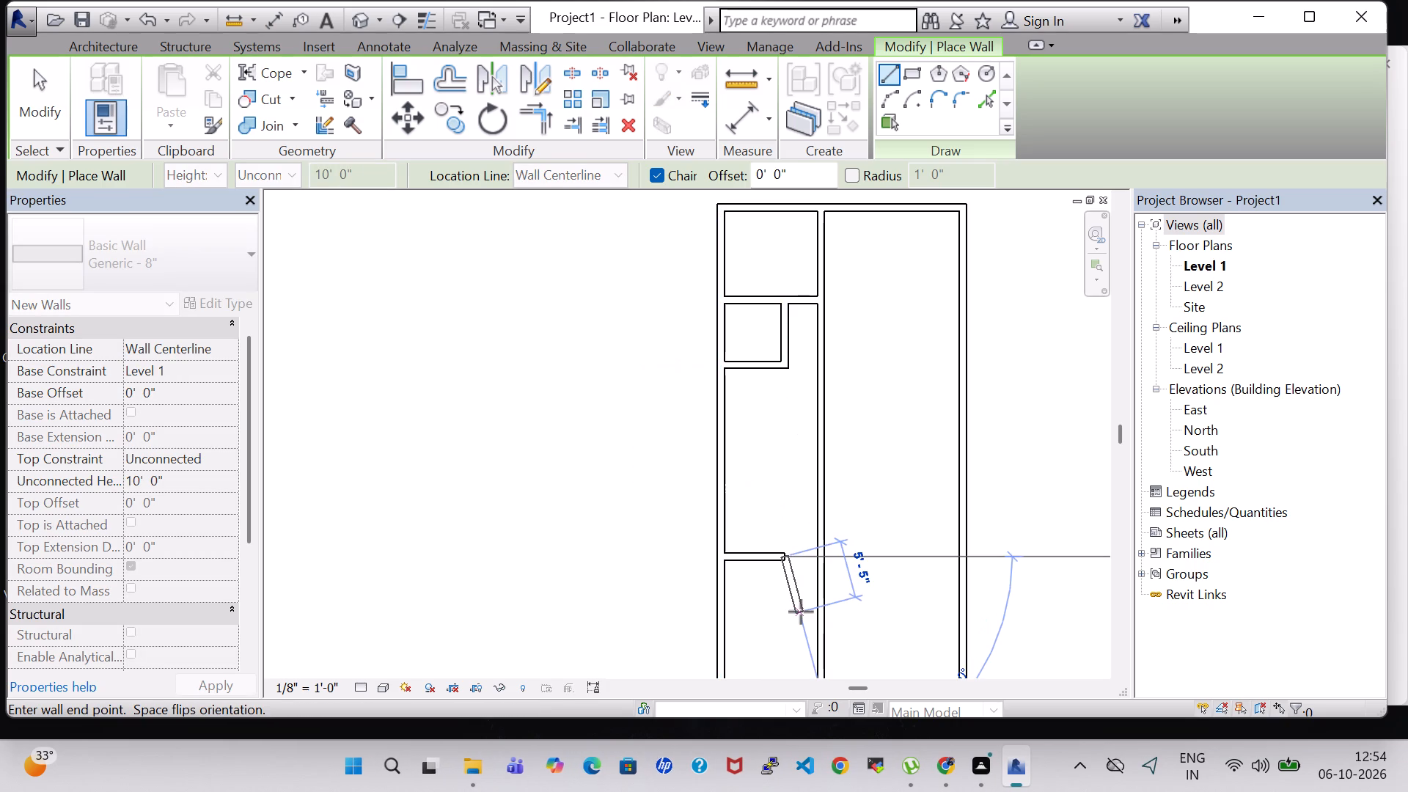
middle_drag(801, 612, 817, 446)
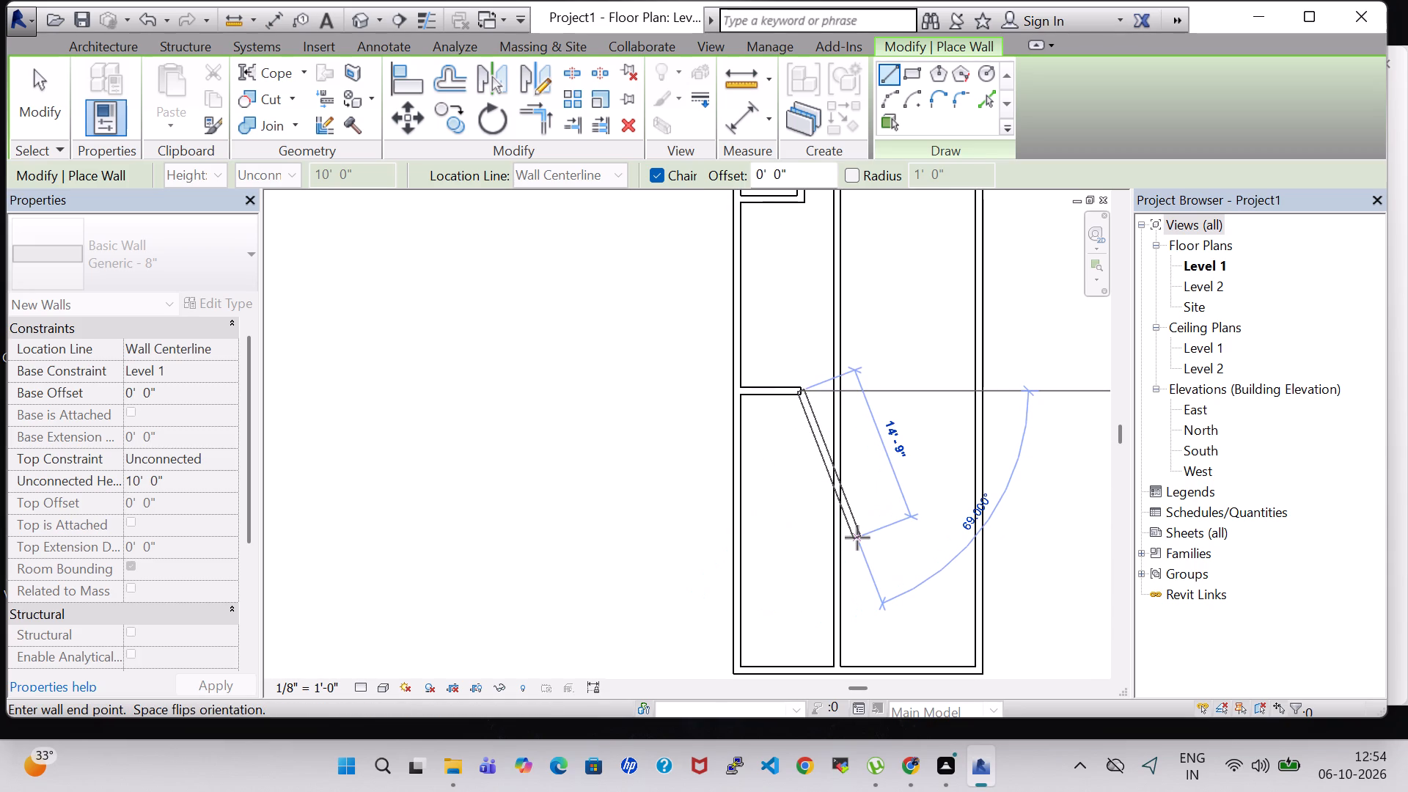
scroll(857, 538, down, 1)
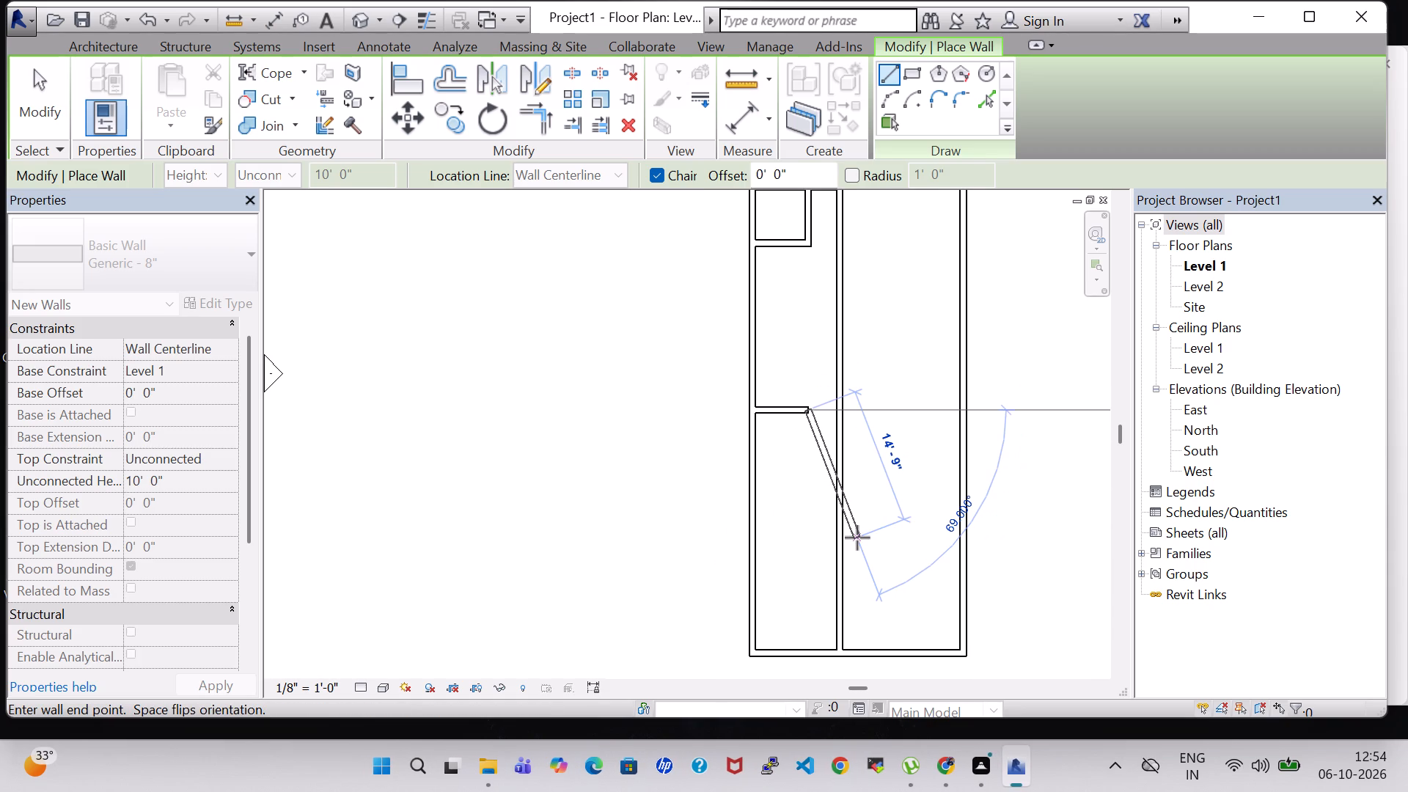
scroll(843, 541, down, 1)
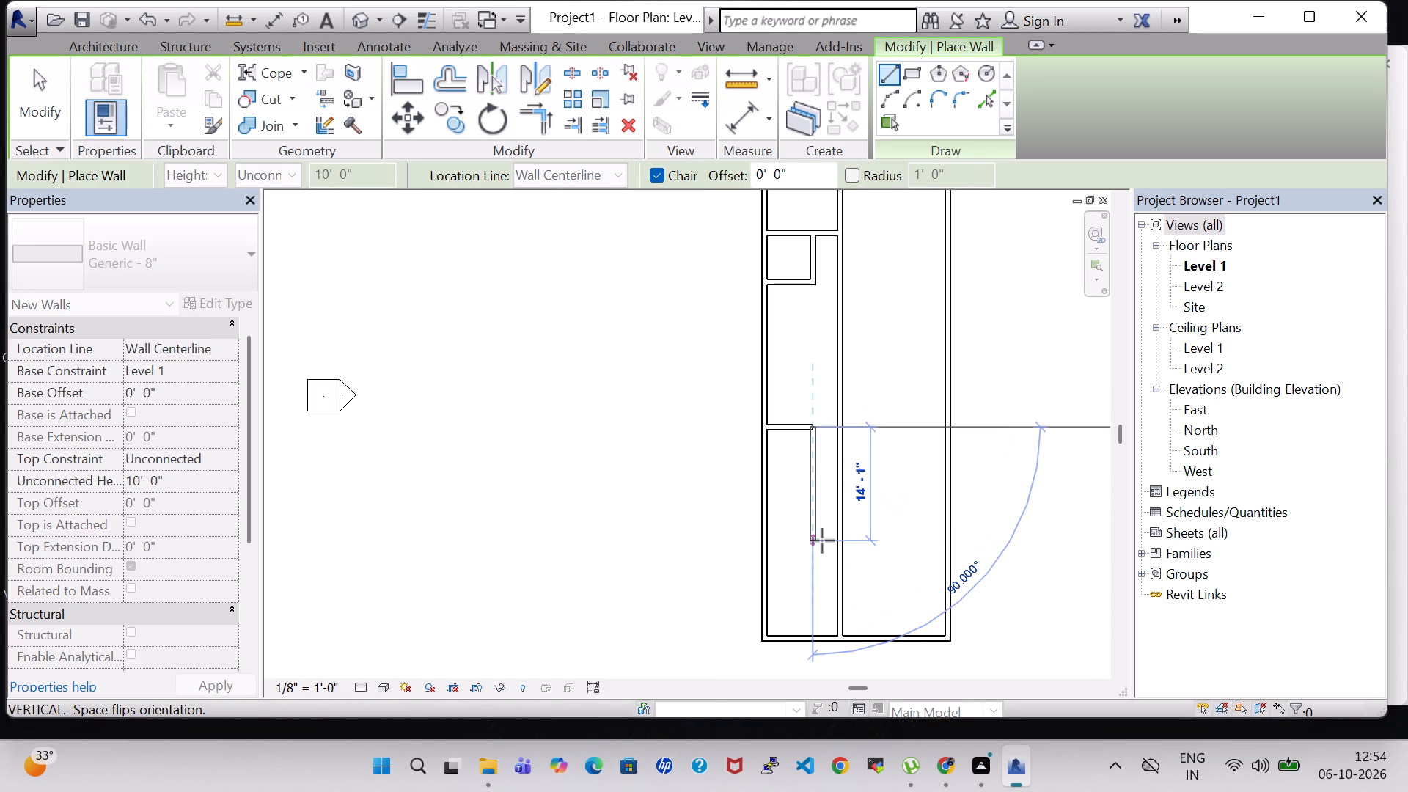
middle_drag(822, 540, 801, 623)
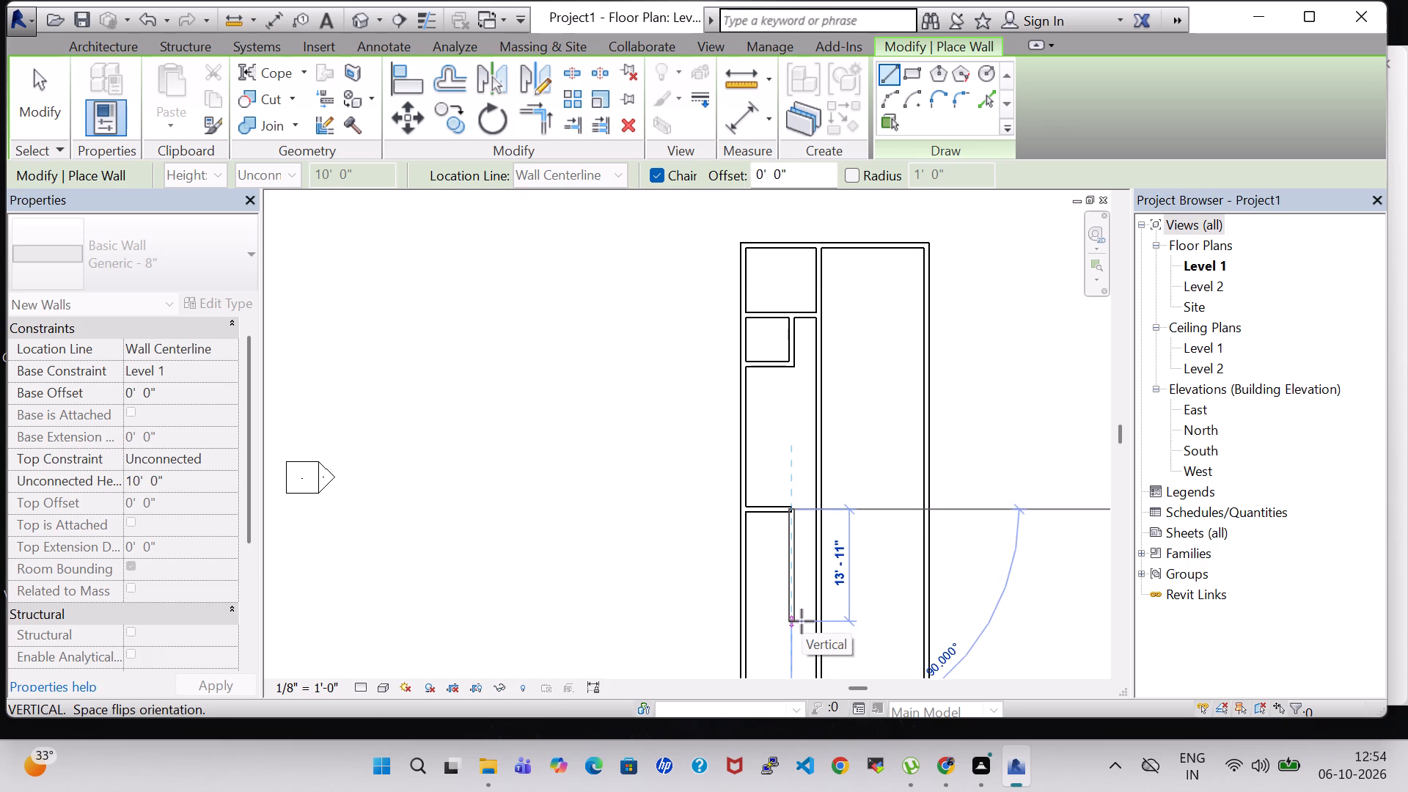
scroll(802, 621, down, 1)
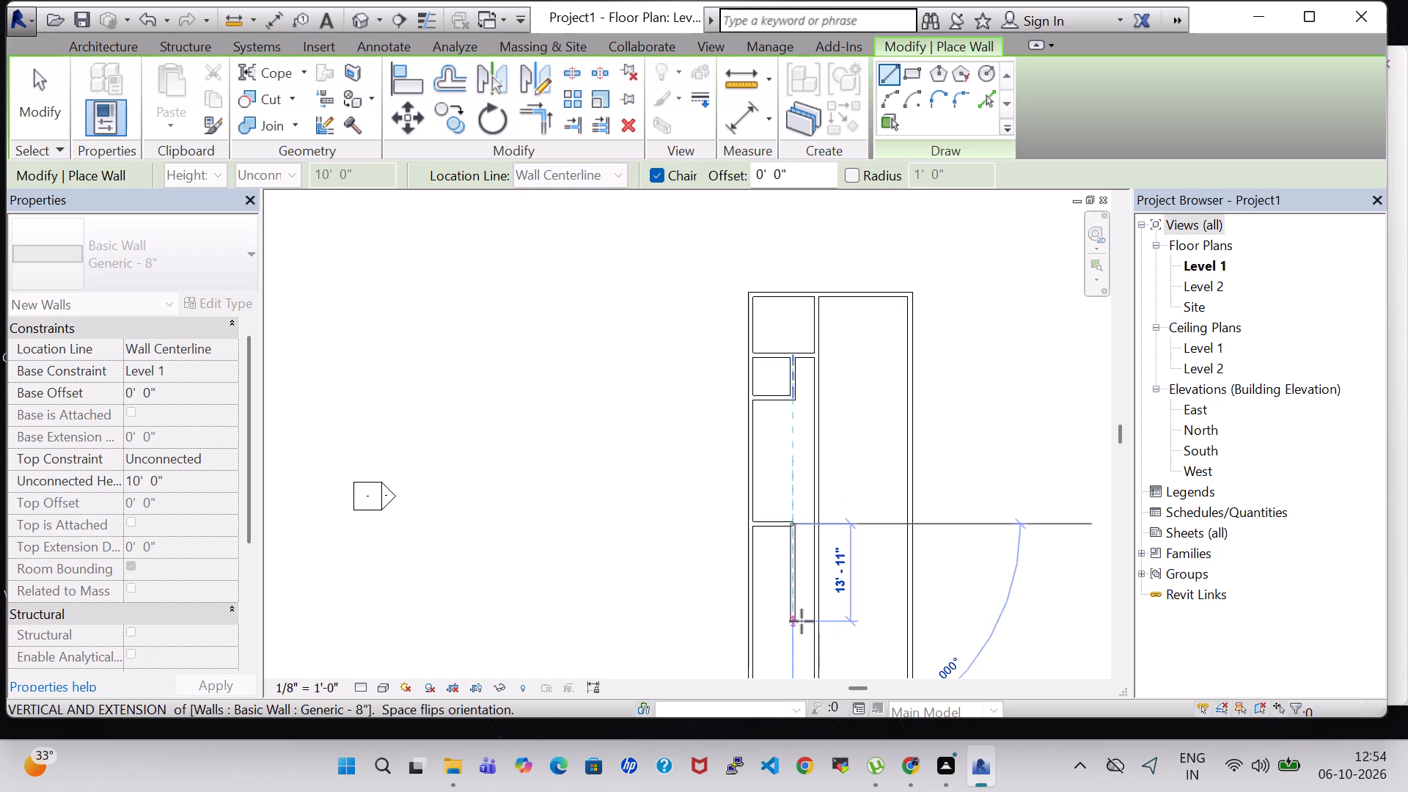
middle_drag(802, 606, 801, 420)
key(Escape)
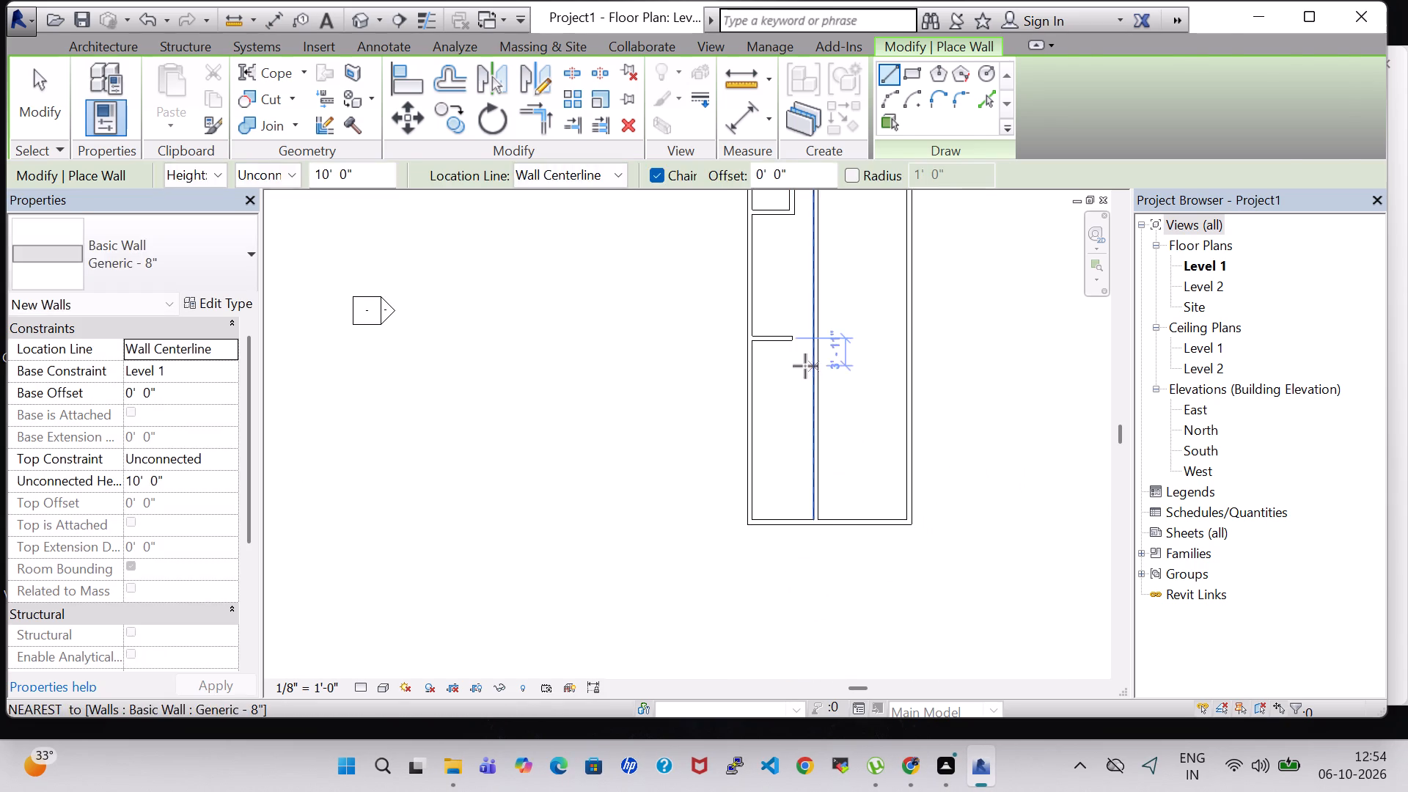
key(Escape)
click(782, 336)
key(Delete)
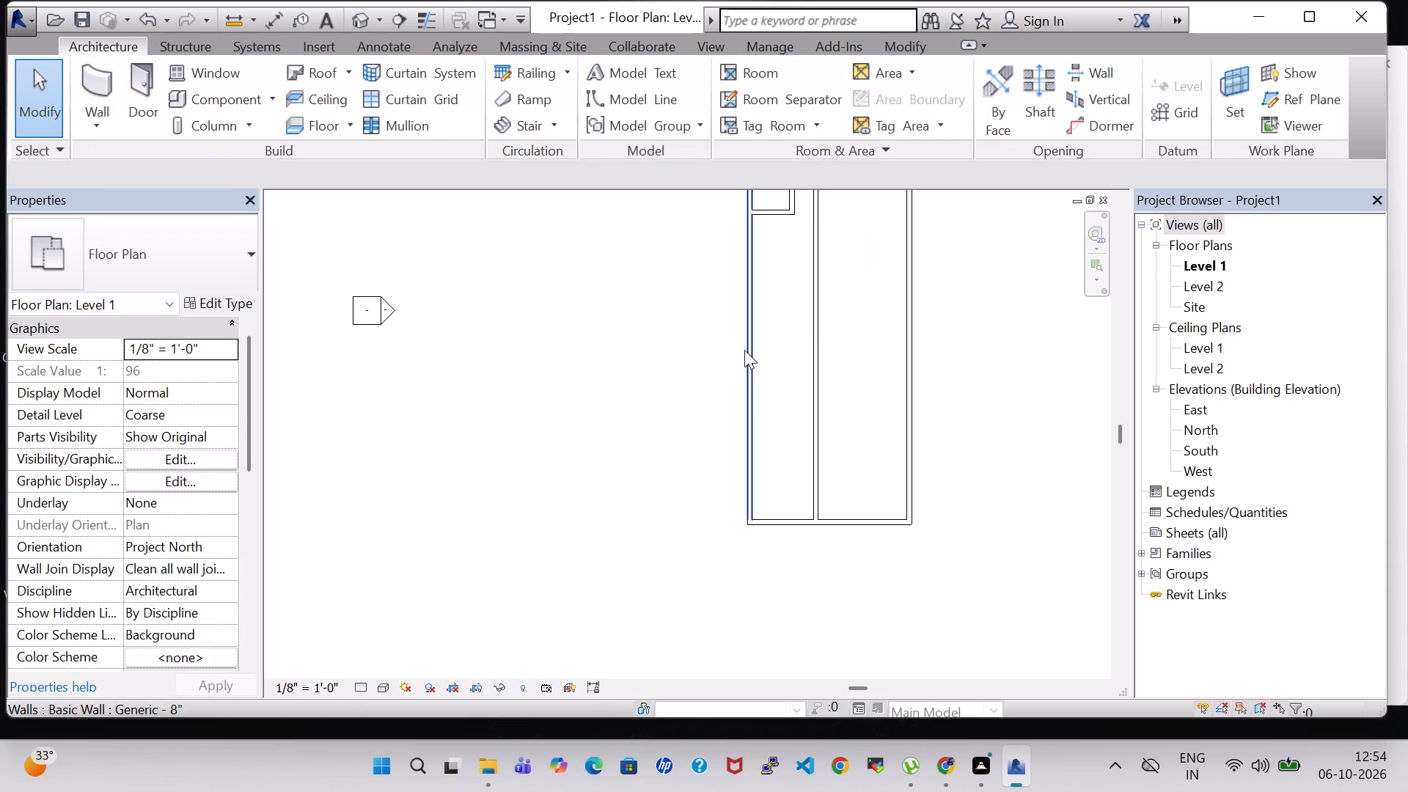
Draw a 6'-0" horizontal stub wall from the west exterior wall, about 18'-6" above the south exterior wall.
scroll(739, 377, up, 4)
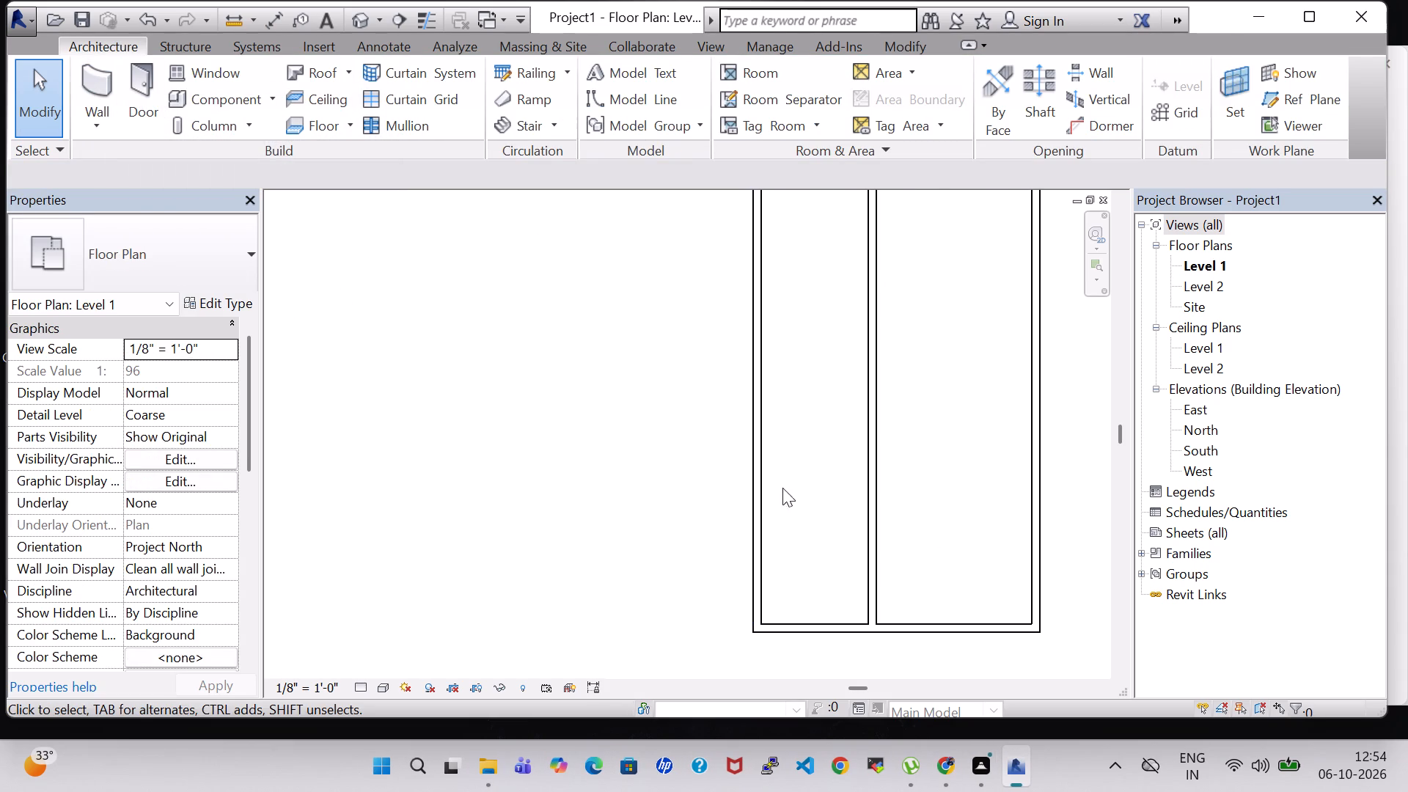
click(89, 78)
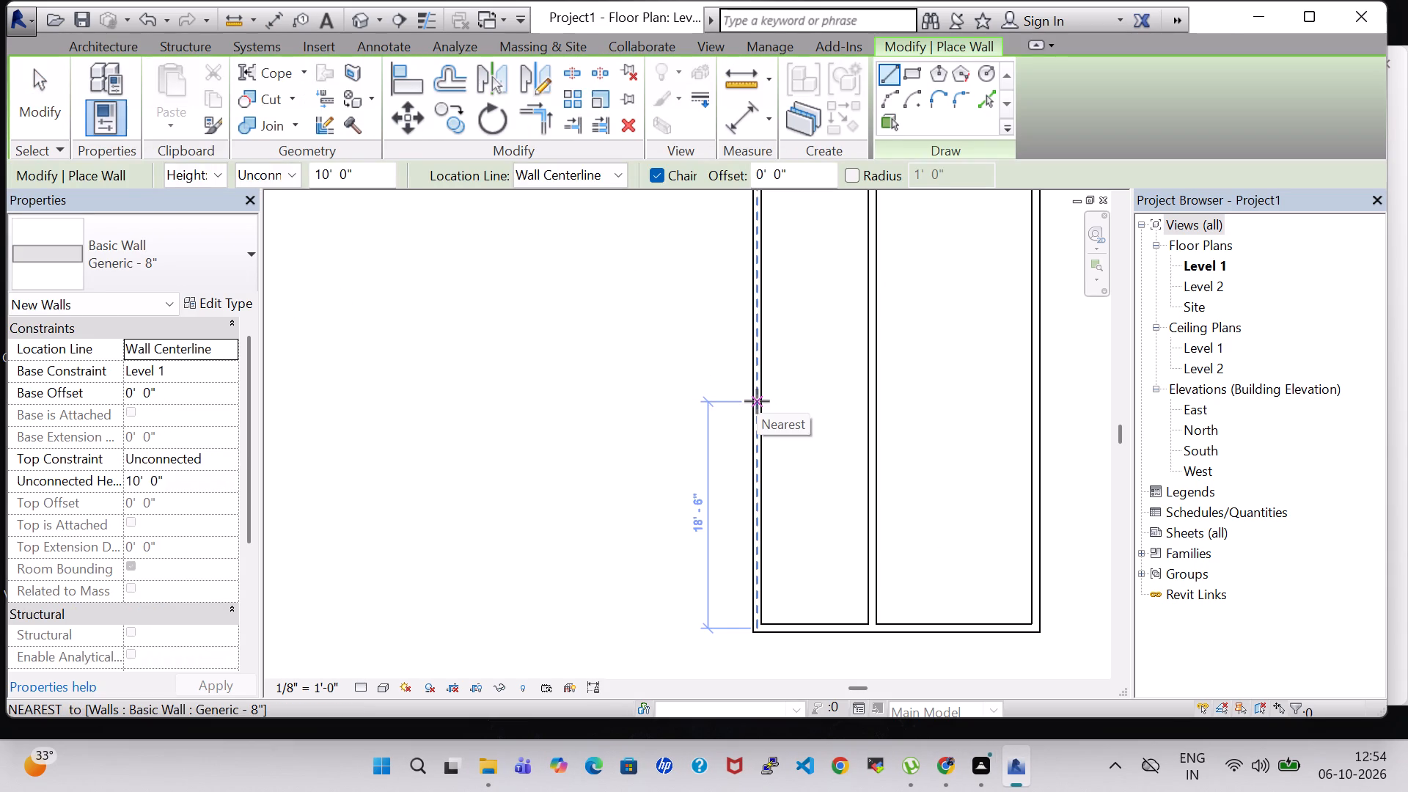
click(757, 401)
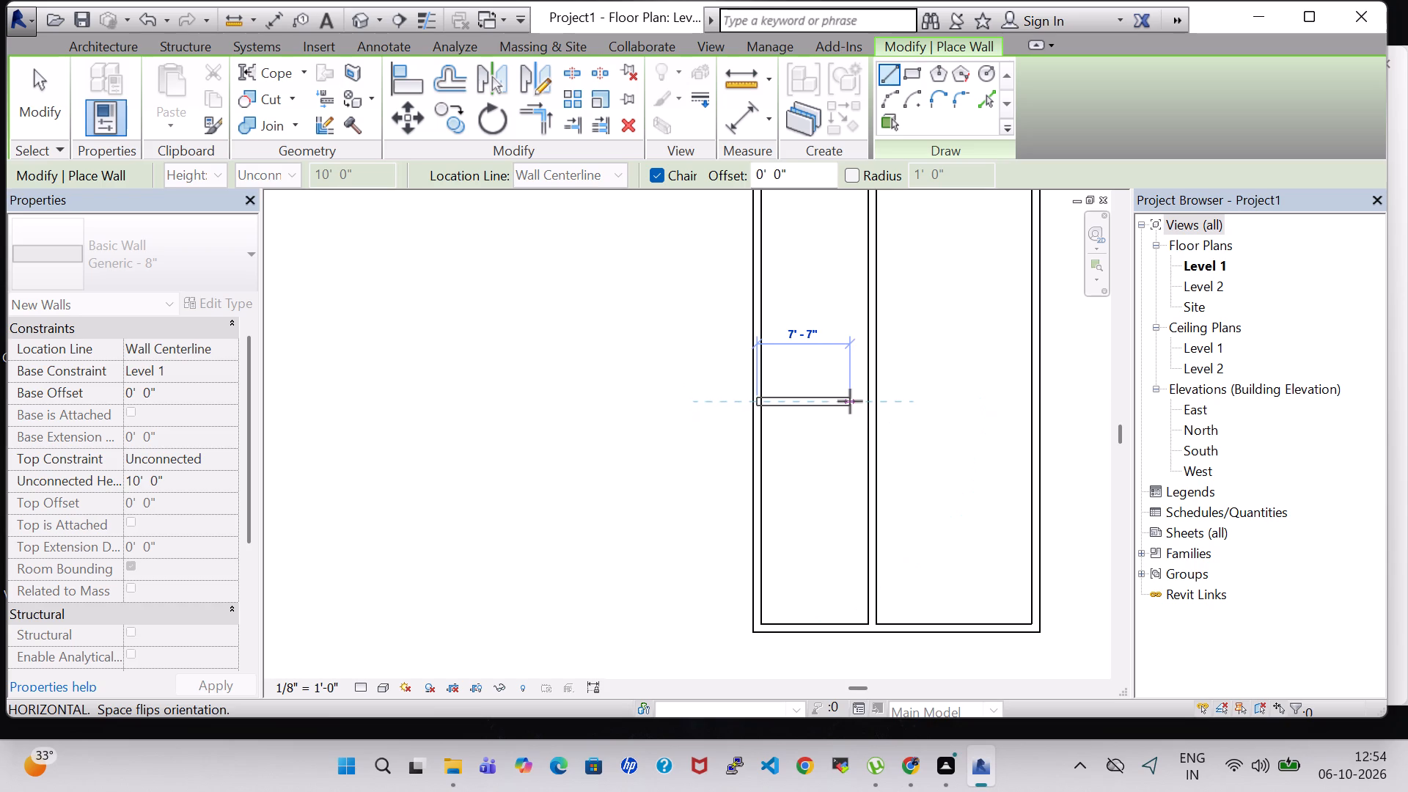
scroll(828, 405, down, 3)
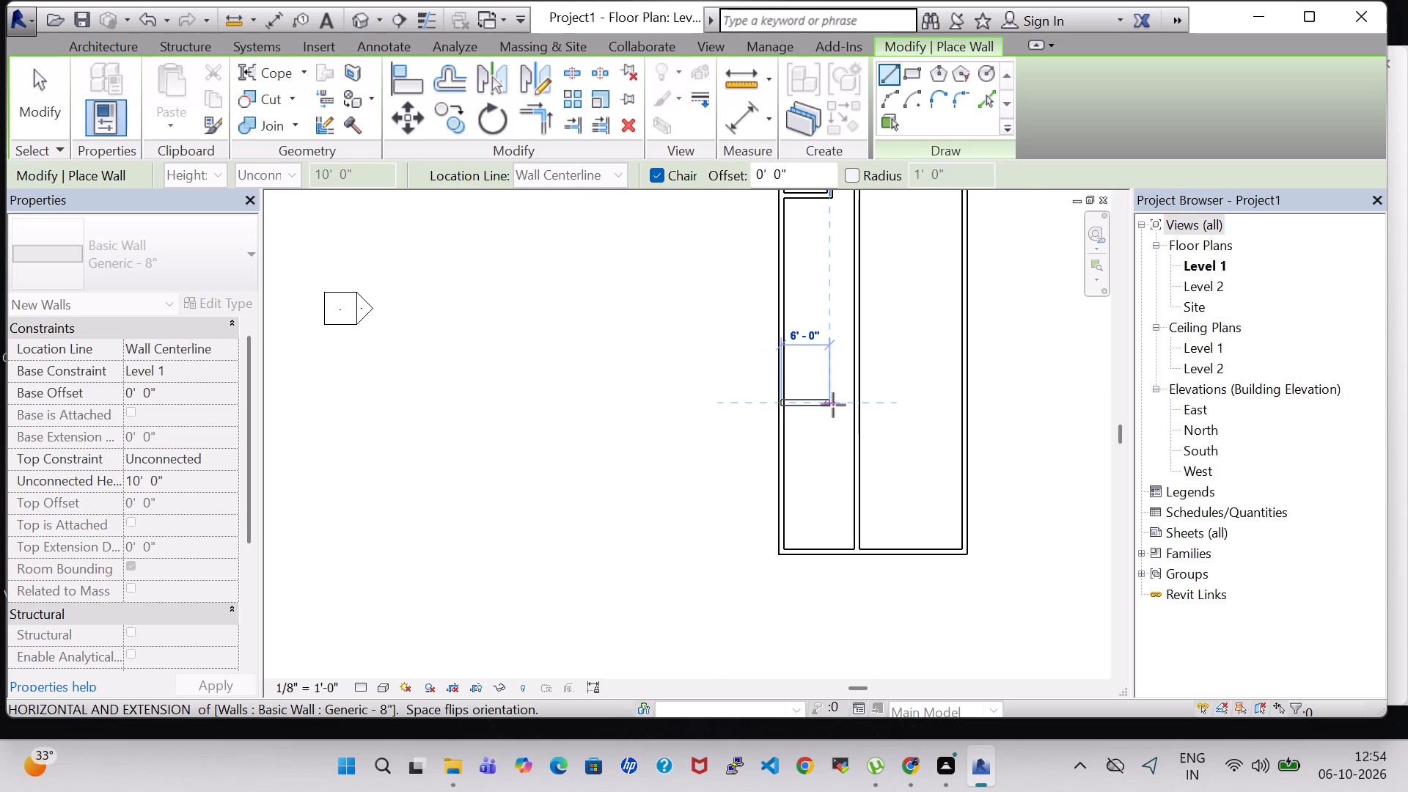
click(833, 405)
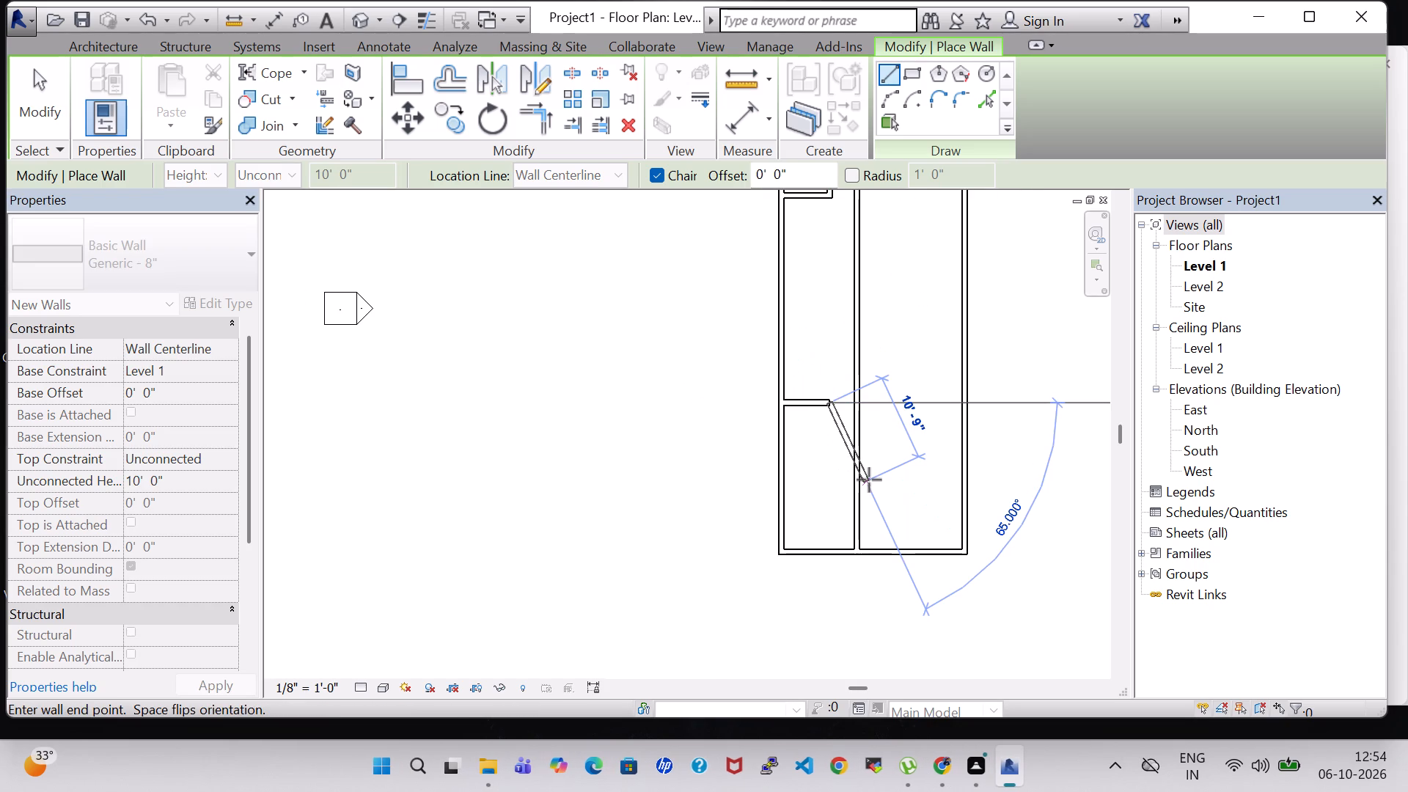
key(Escape)
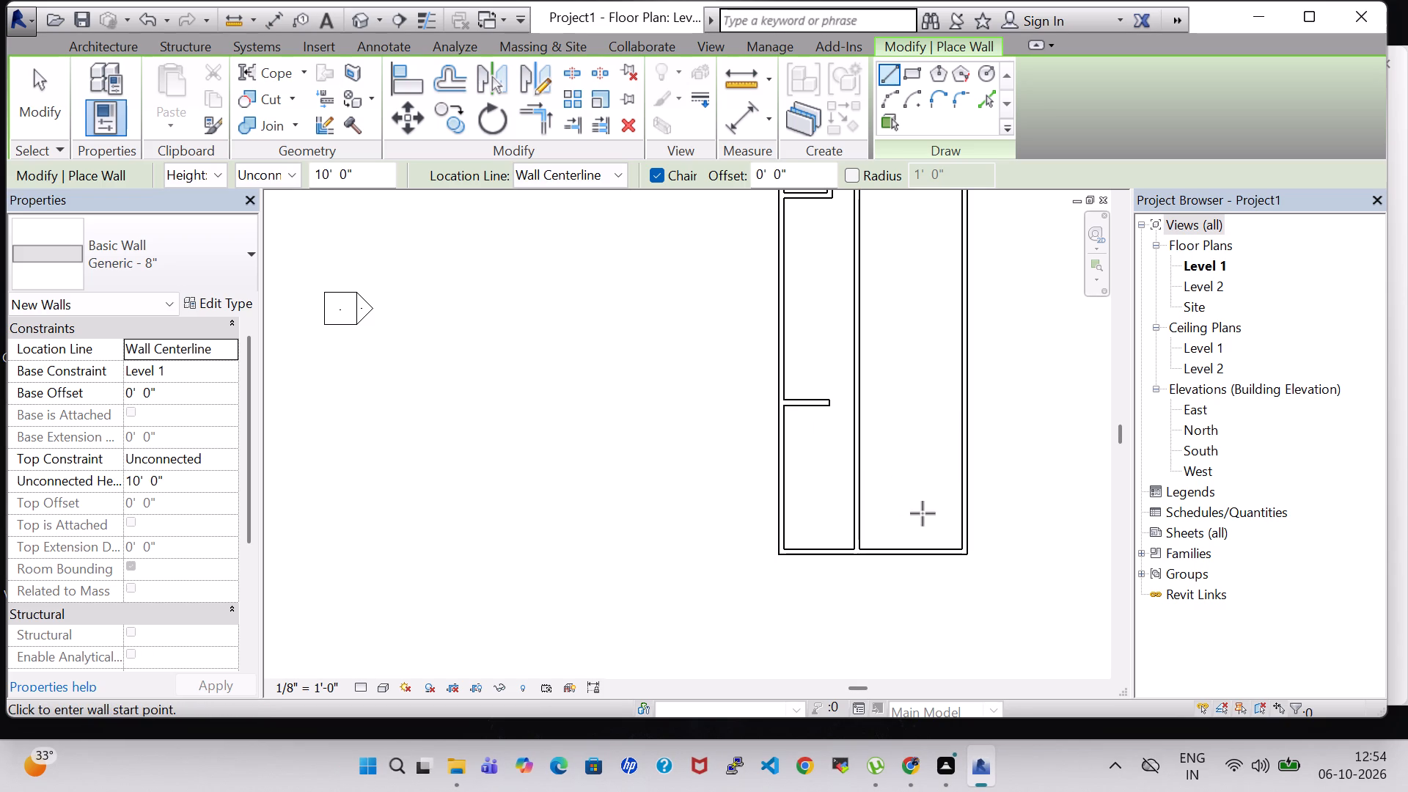
Draw two horizontal walls from the east exterior wall to the long partition, about 7'-9" and 2'-10" south of the west stub wall.
click(962, 465)
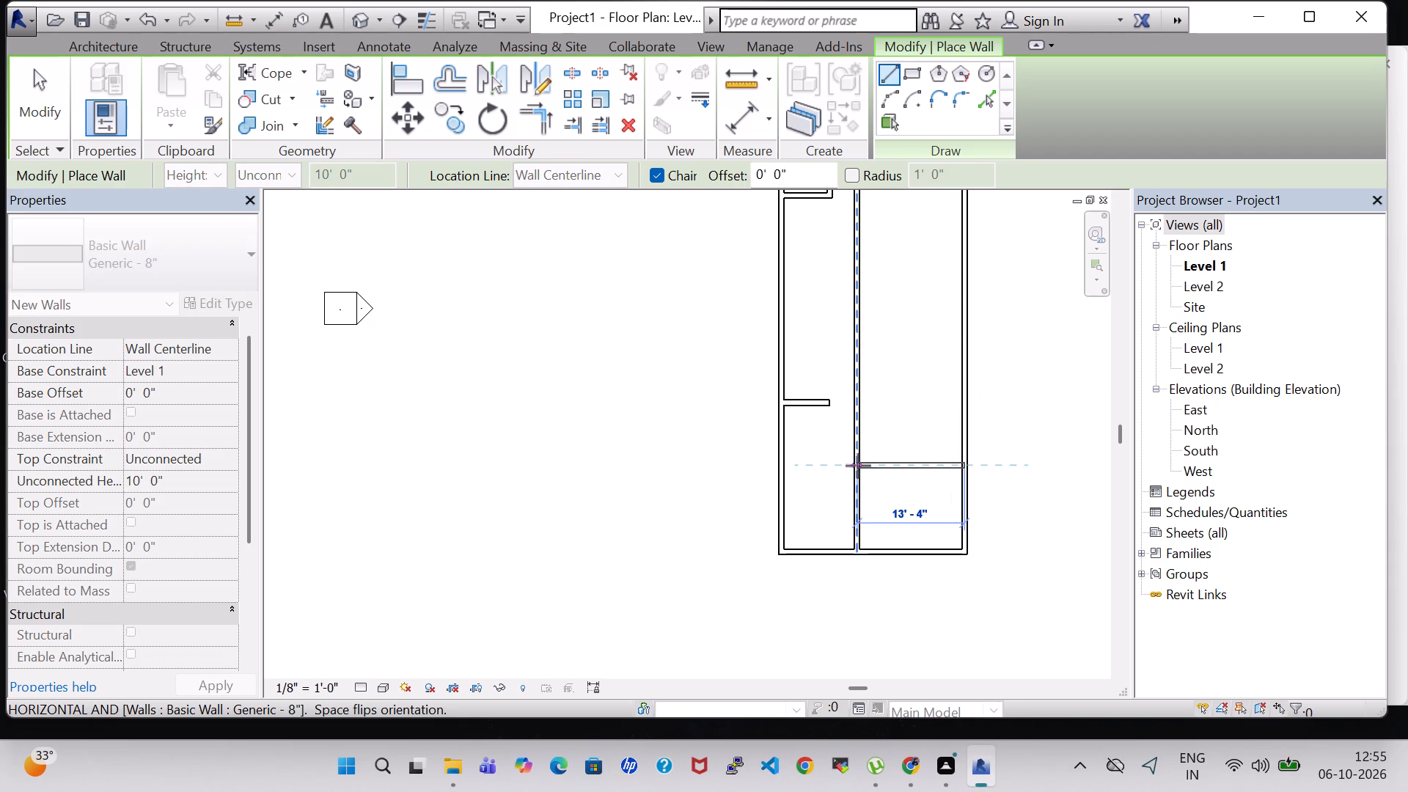
scroll(854, 466, up, 1)
click(854, 466)
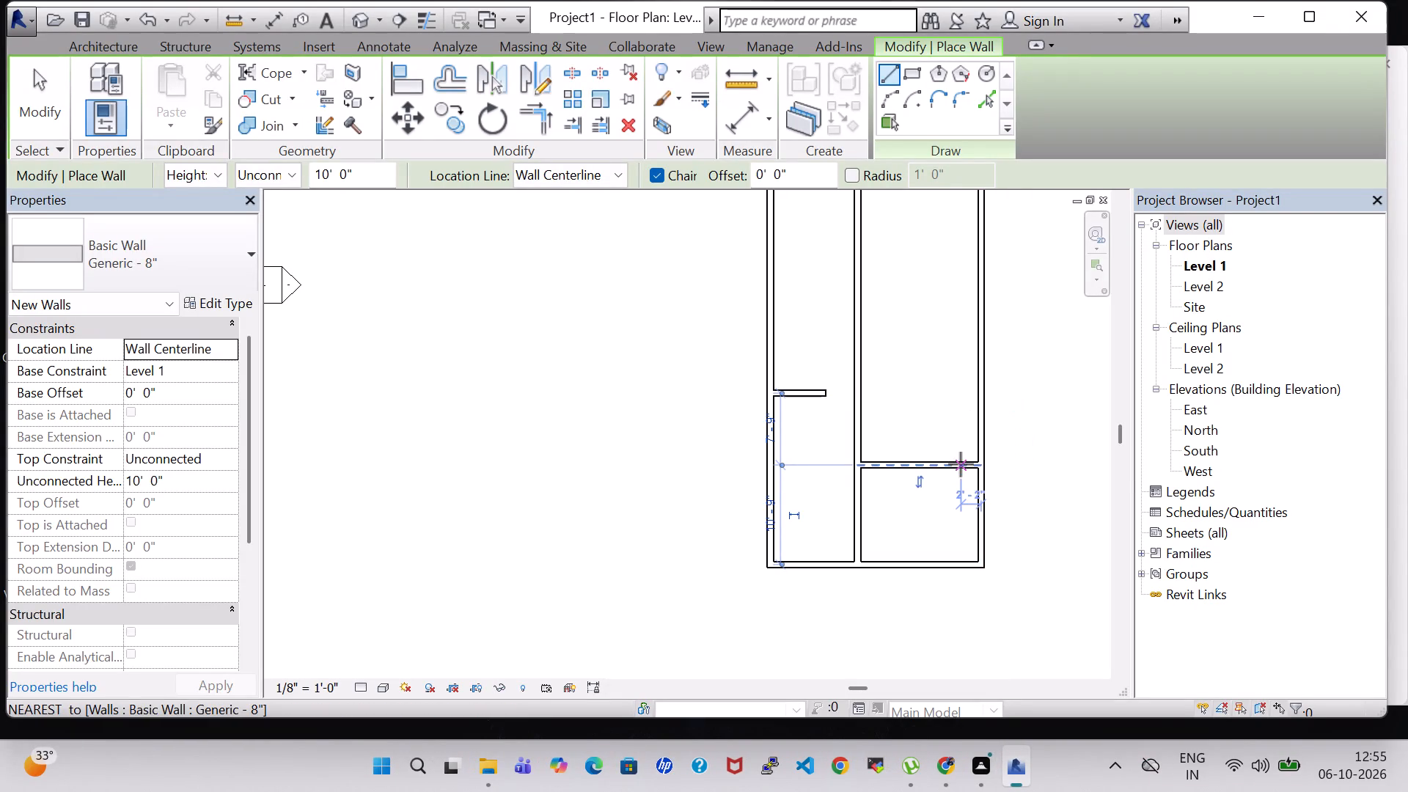
click(978, 419)
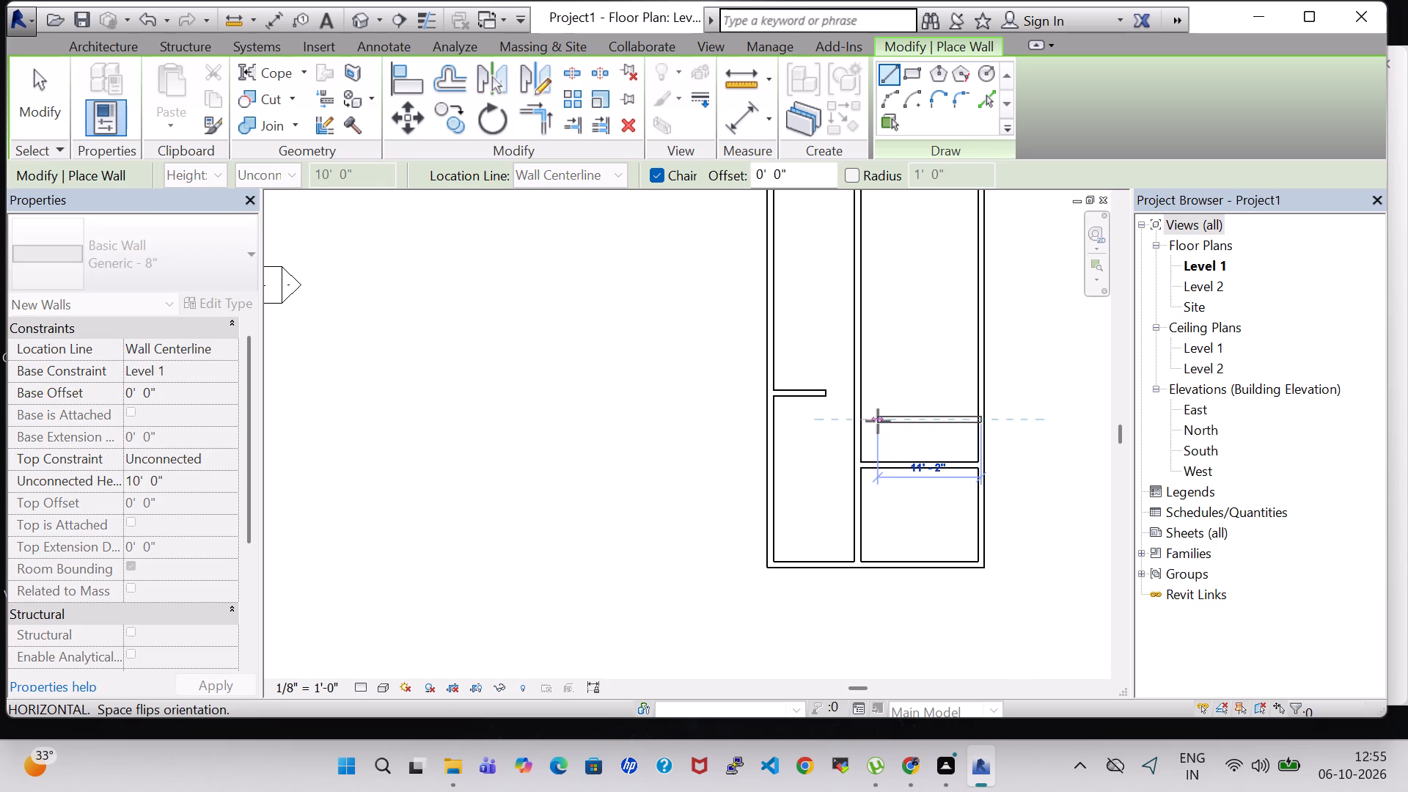
click(859, 424)
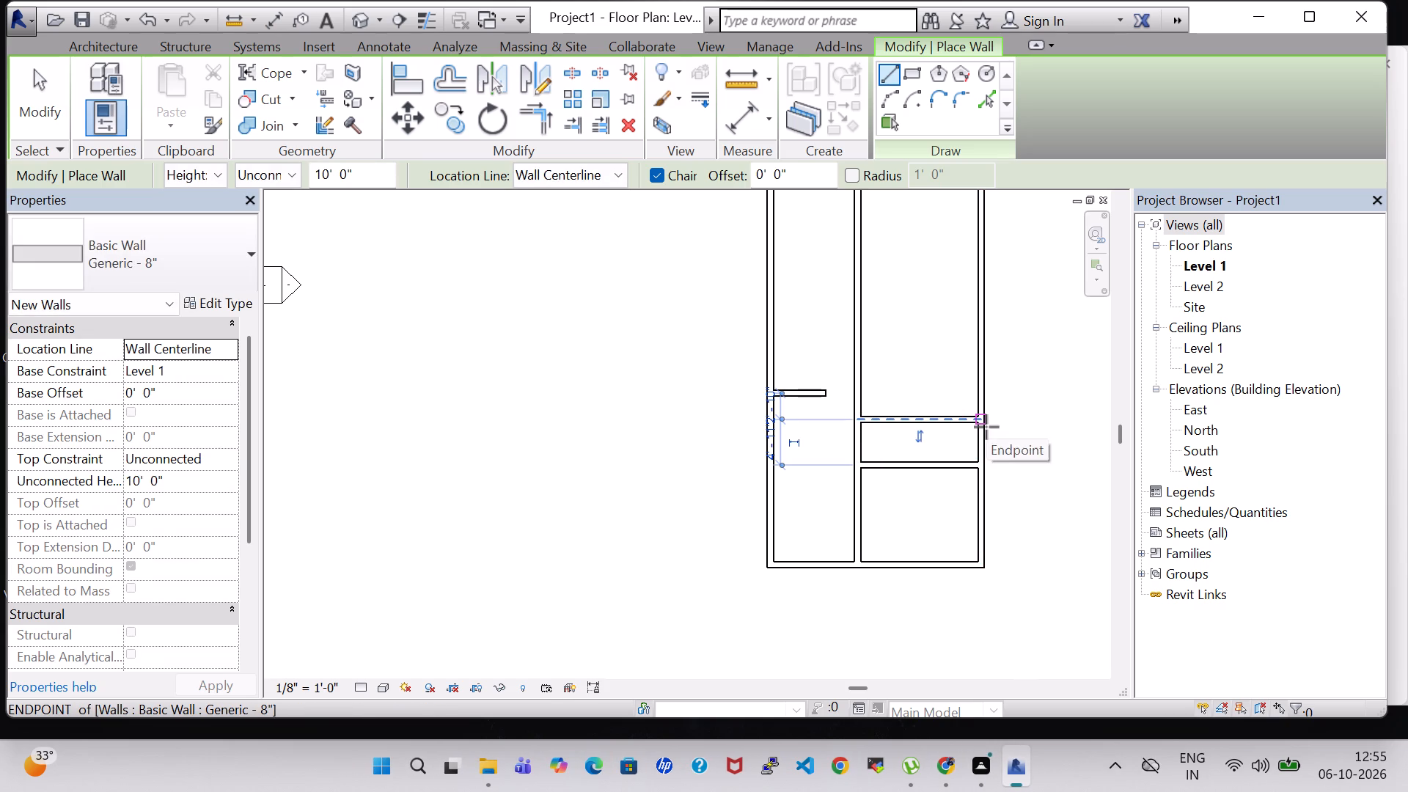
Draw a horizontal wall from the east exterior wall to the long partition, about 13'-2" south of the small west room's bottom wall.
middle_drag(906, 331, 904, 439)
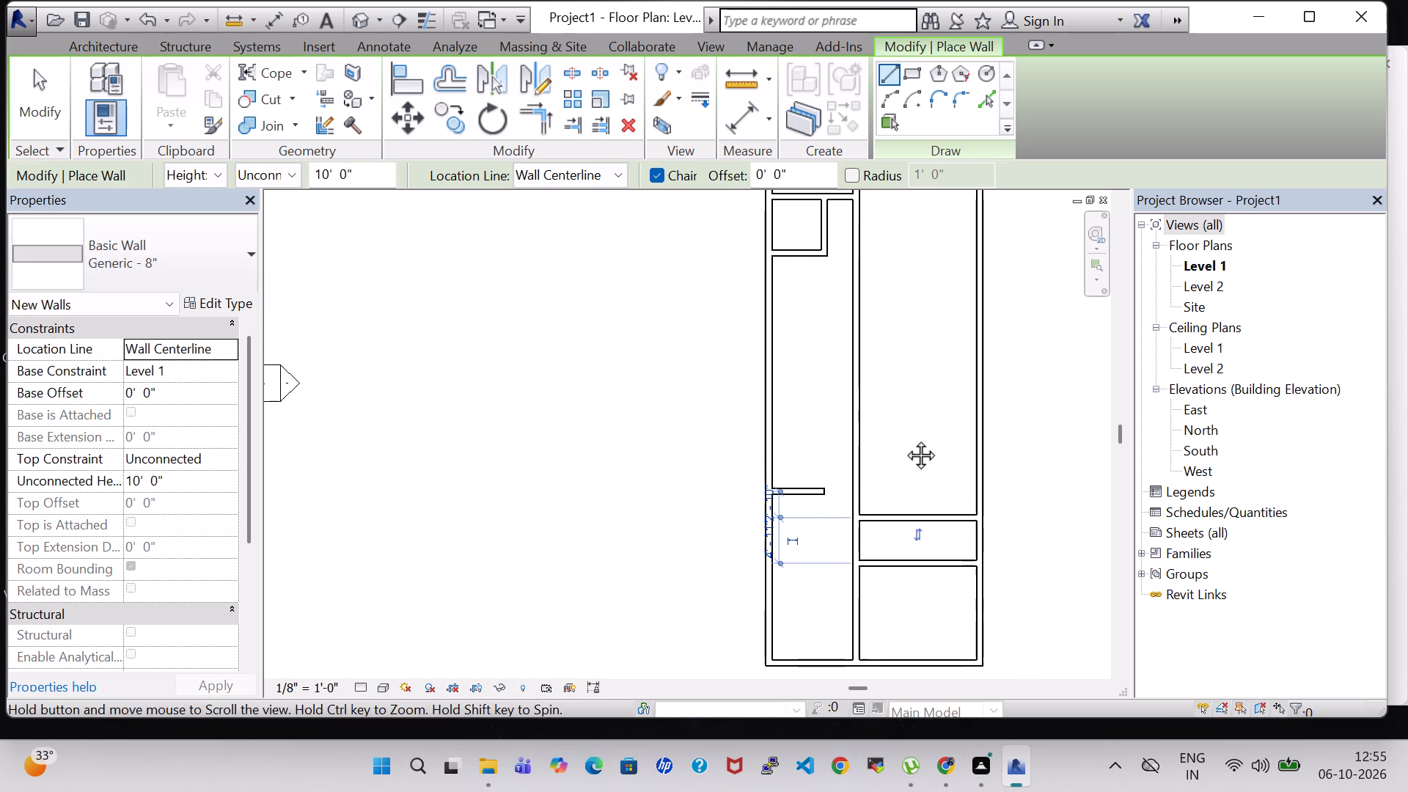
middle_drag(904, 439, 904, 440)
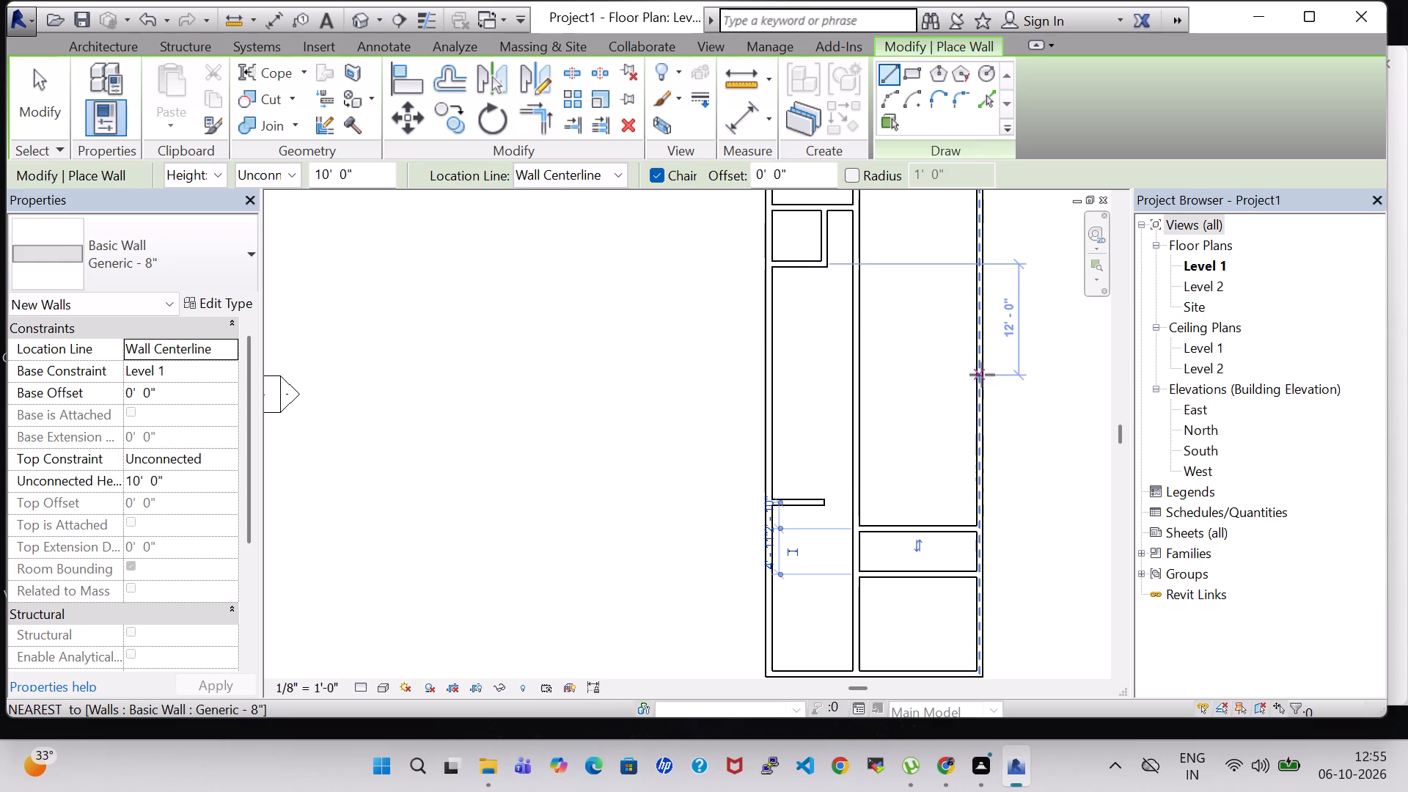
click(980, 386)
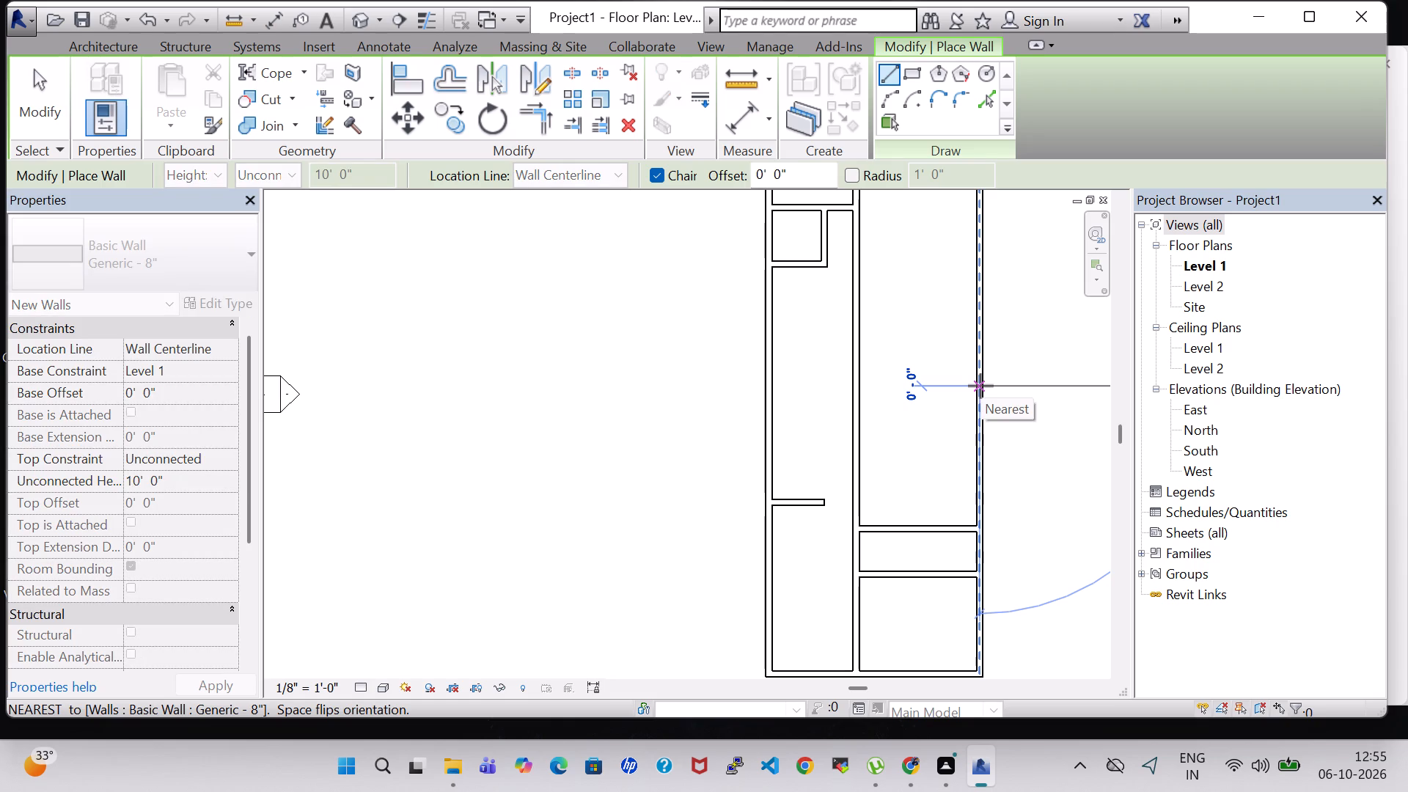
click(857, 391)
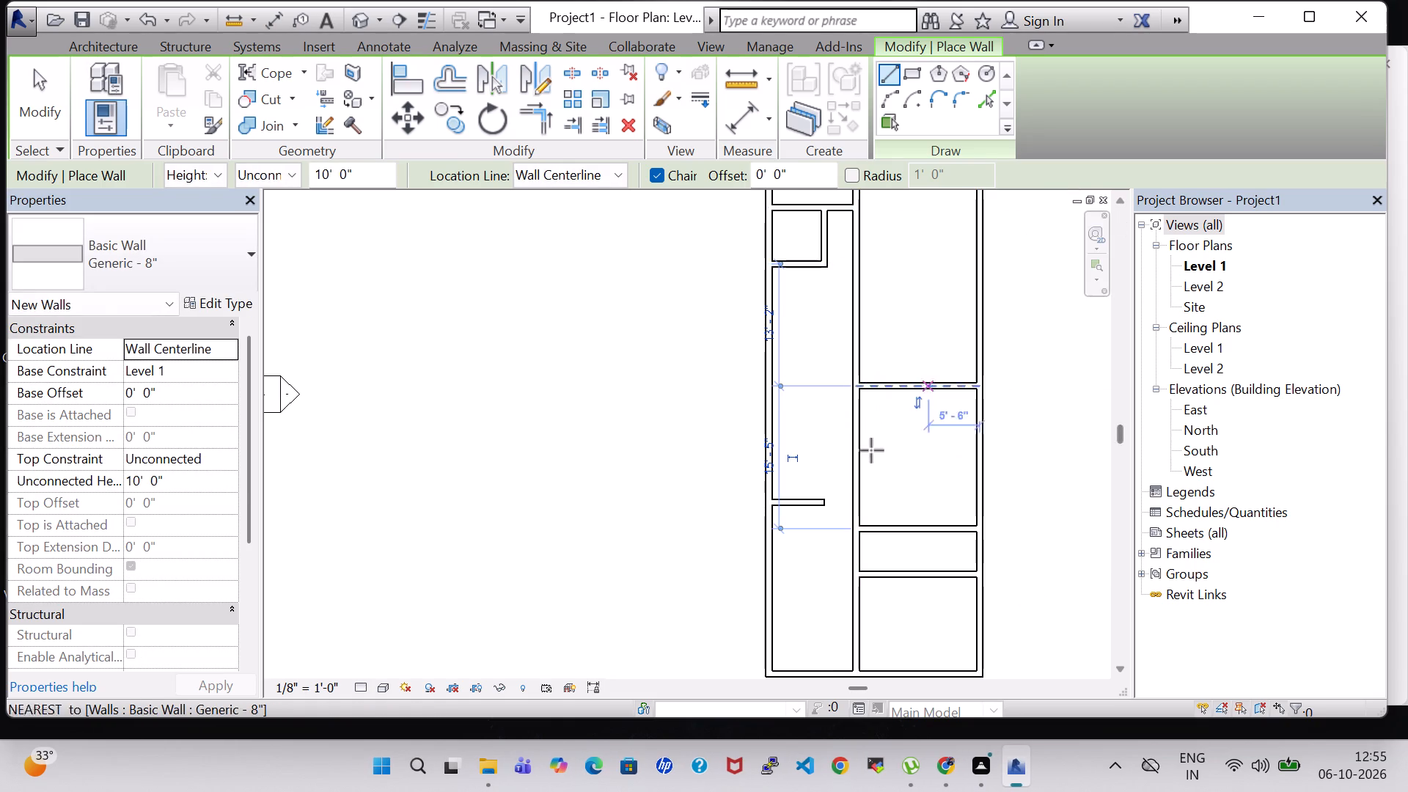
Draw a horizontal wall from the long partition to the east exterior wall, aligned with the small west room's bottom wall.
scroll(871, 439, down, 2)
middle_drag(933, 303, 929, 403)
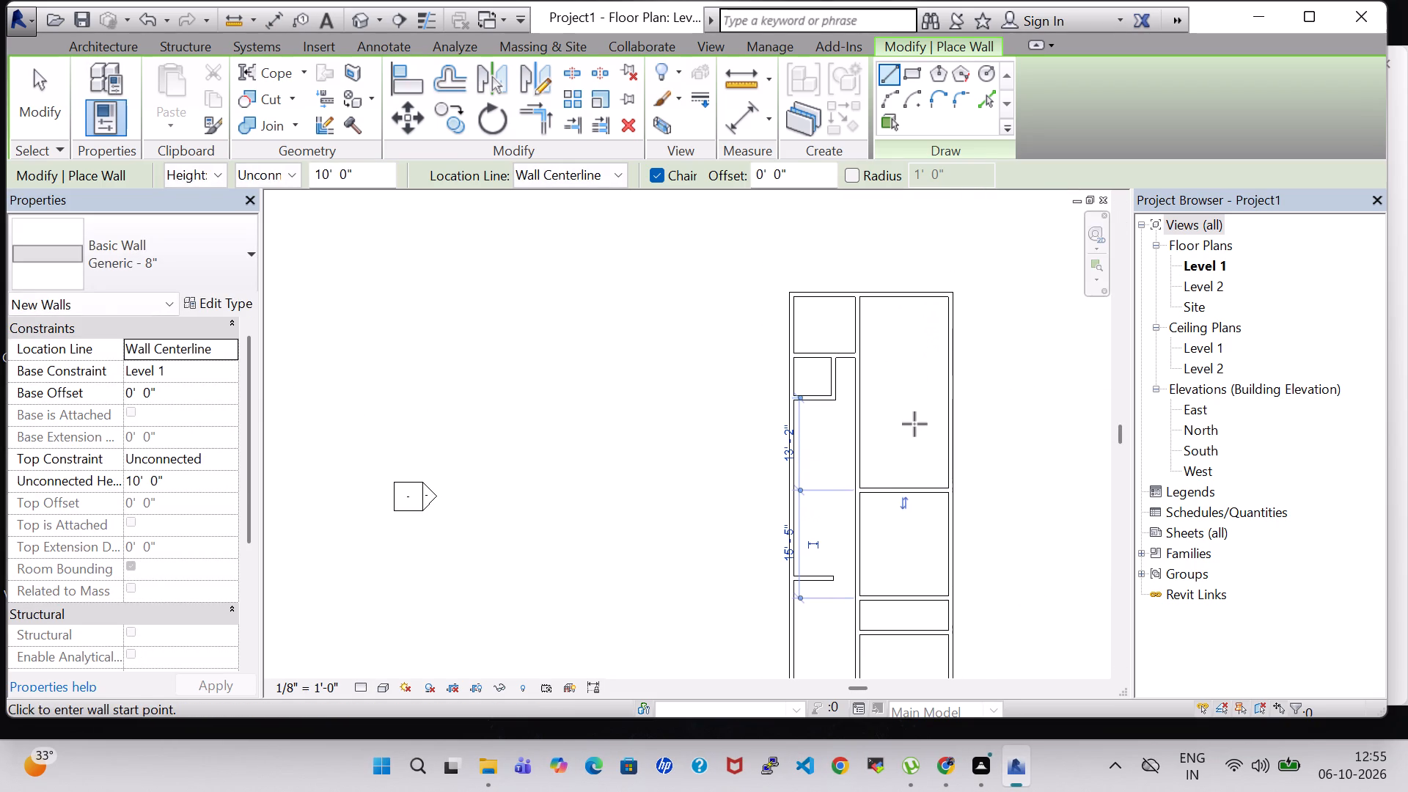
click(856, 400)
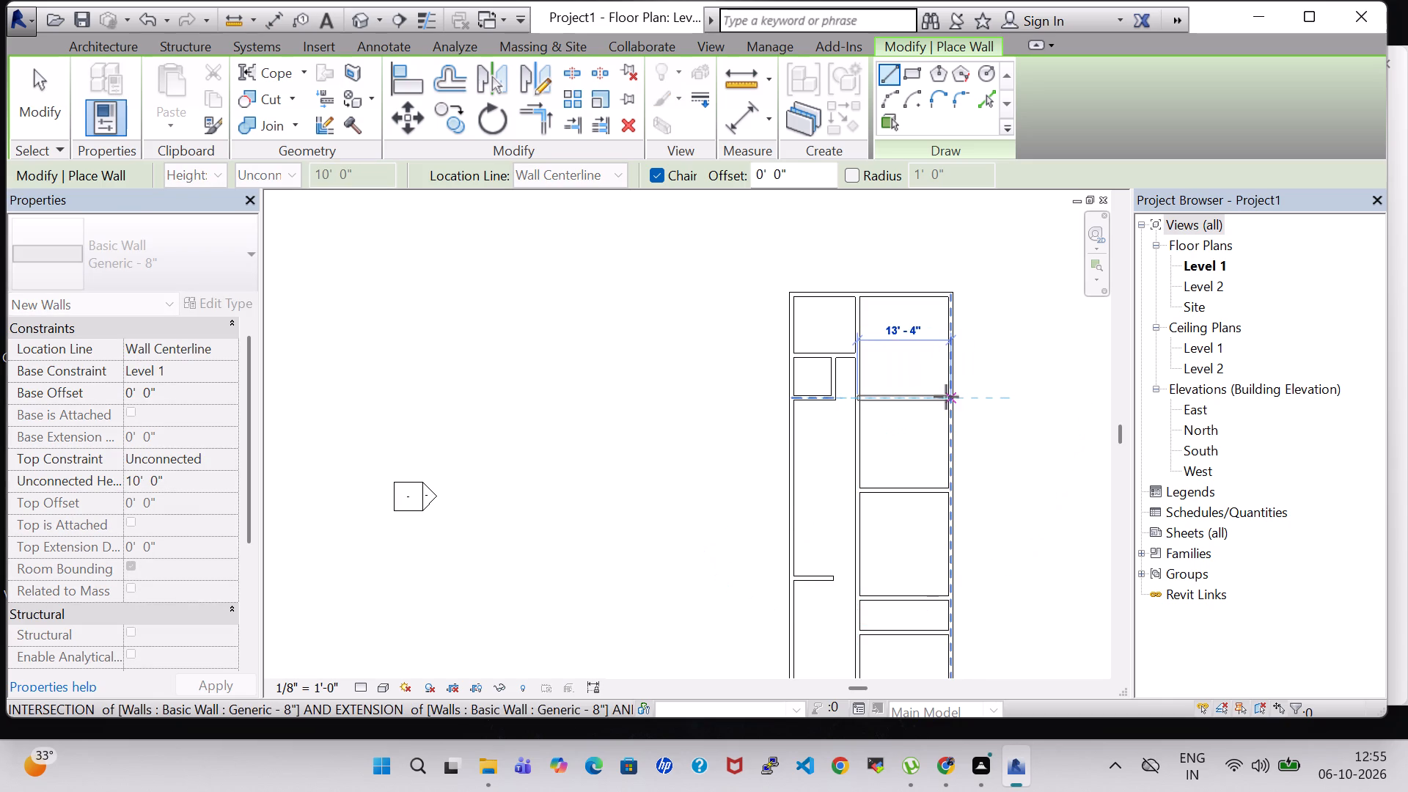
scroll(947, 397, up, 3)
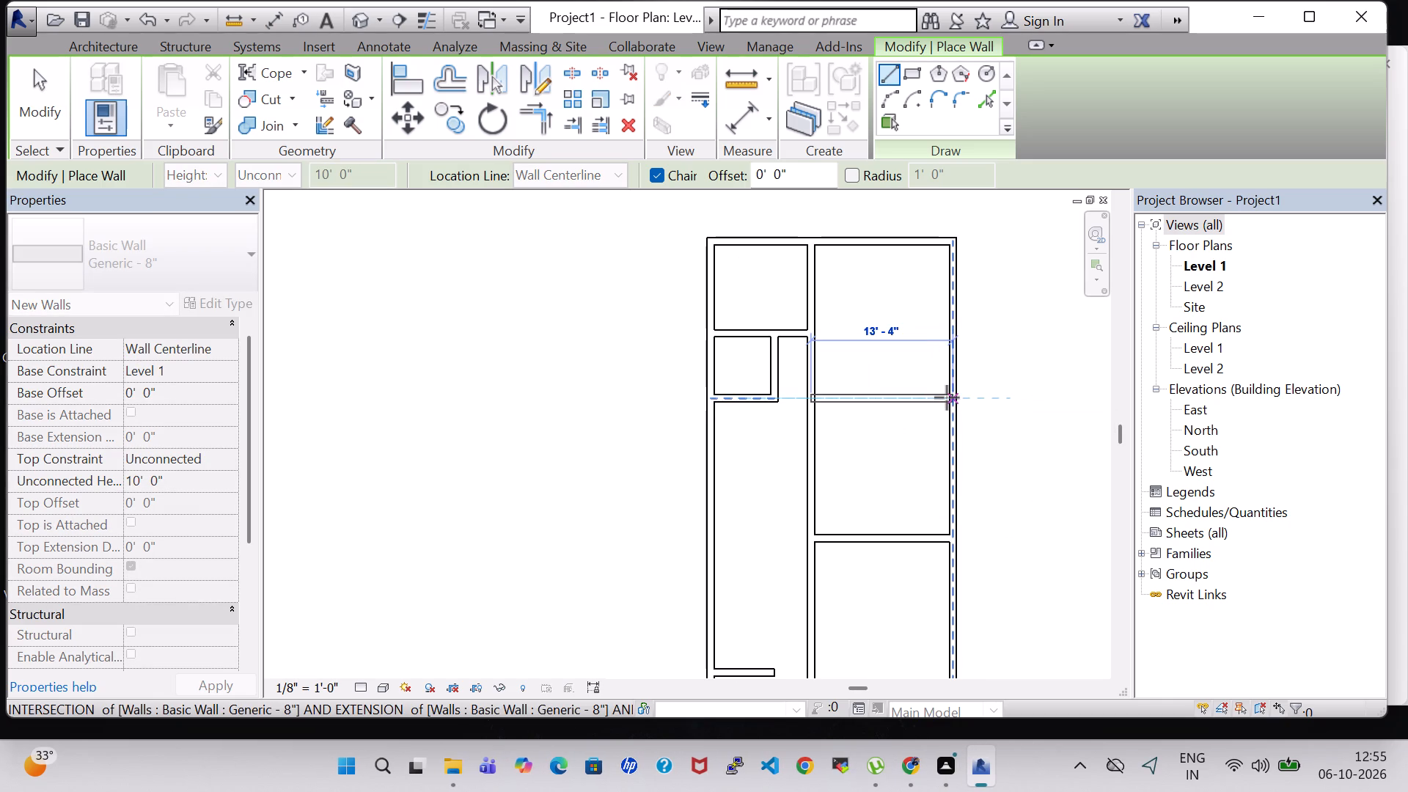
click(953, 397)
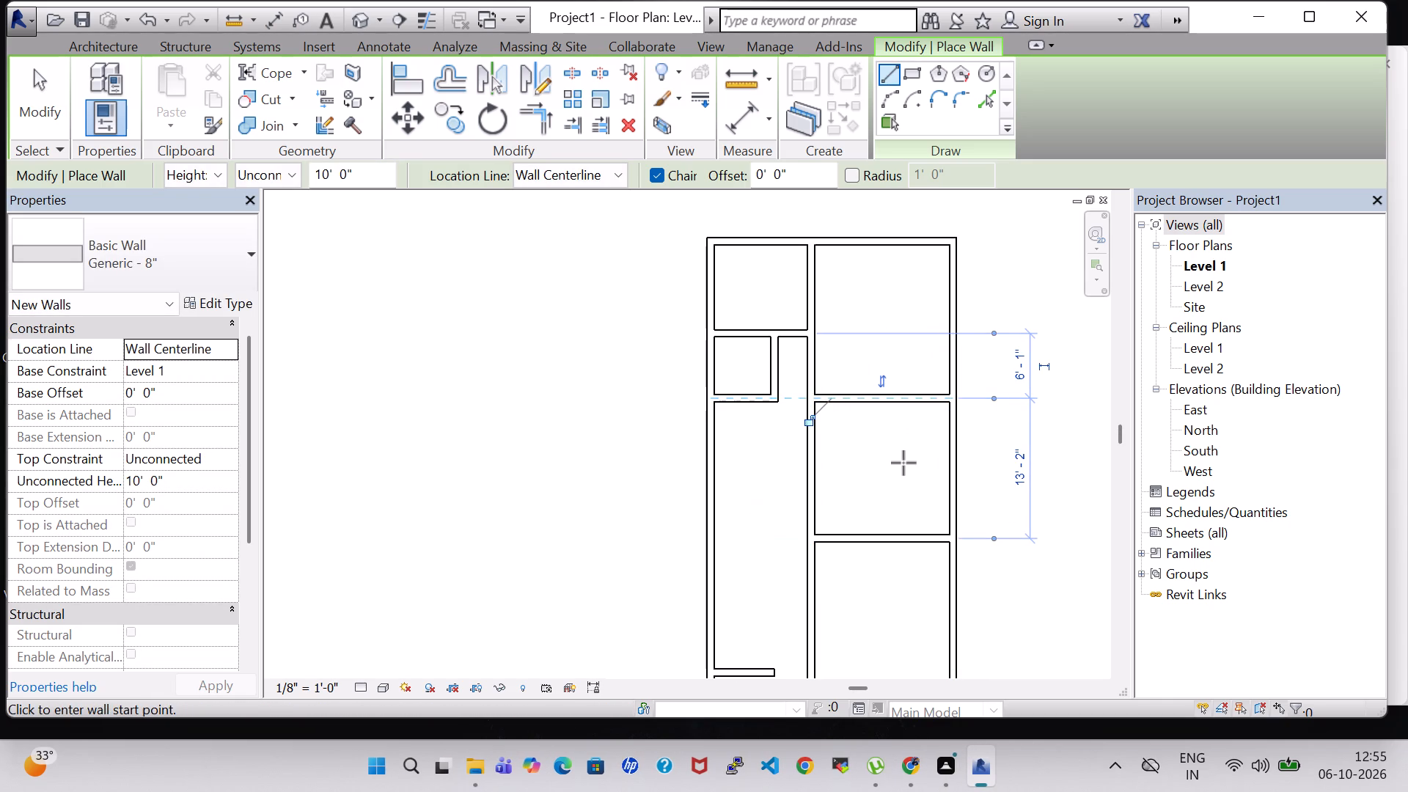
Enclose a small room about 8'-3" wide against the east exterior wall, its north wall about 6'-3" below the wall just drawn.
click(951, 465)
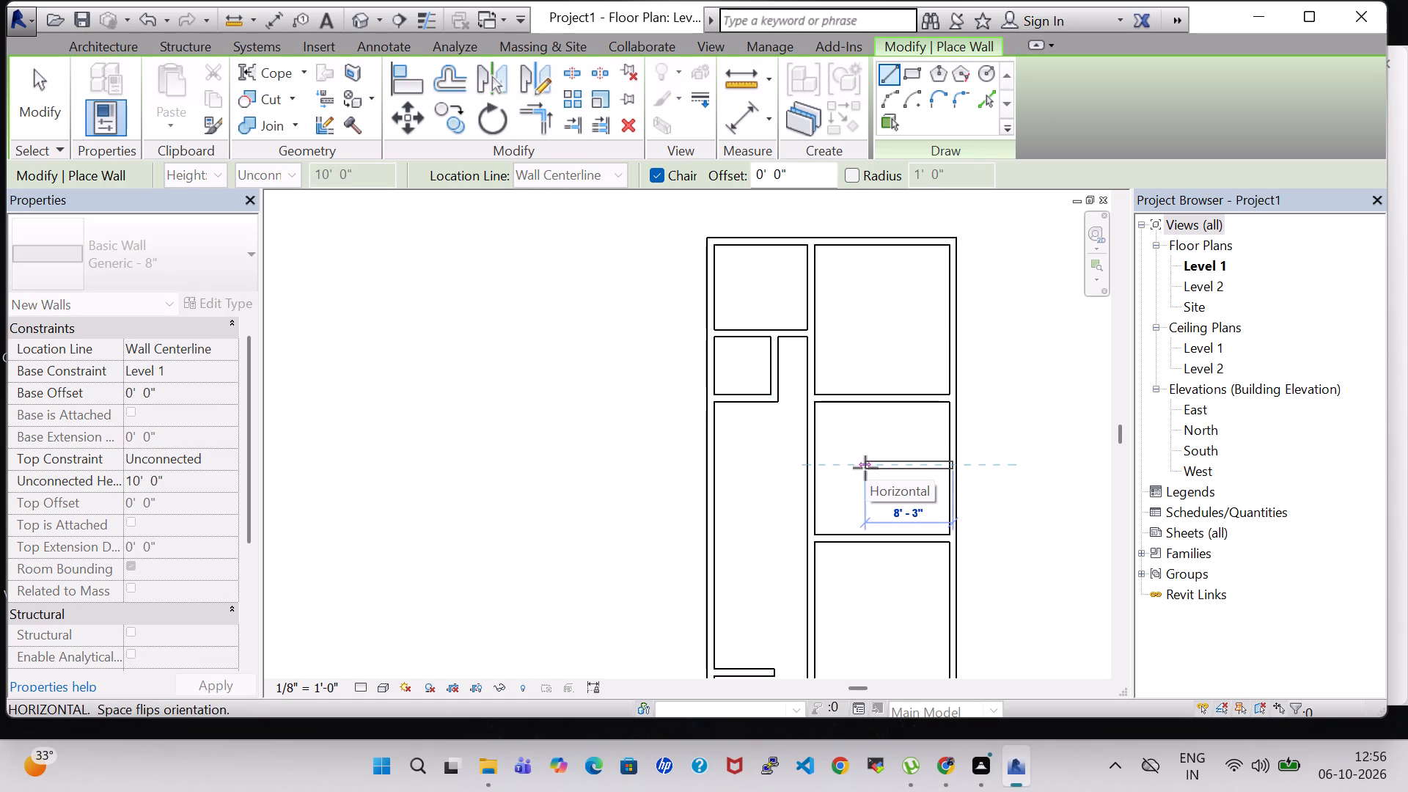
click(865, 468)
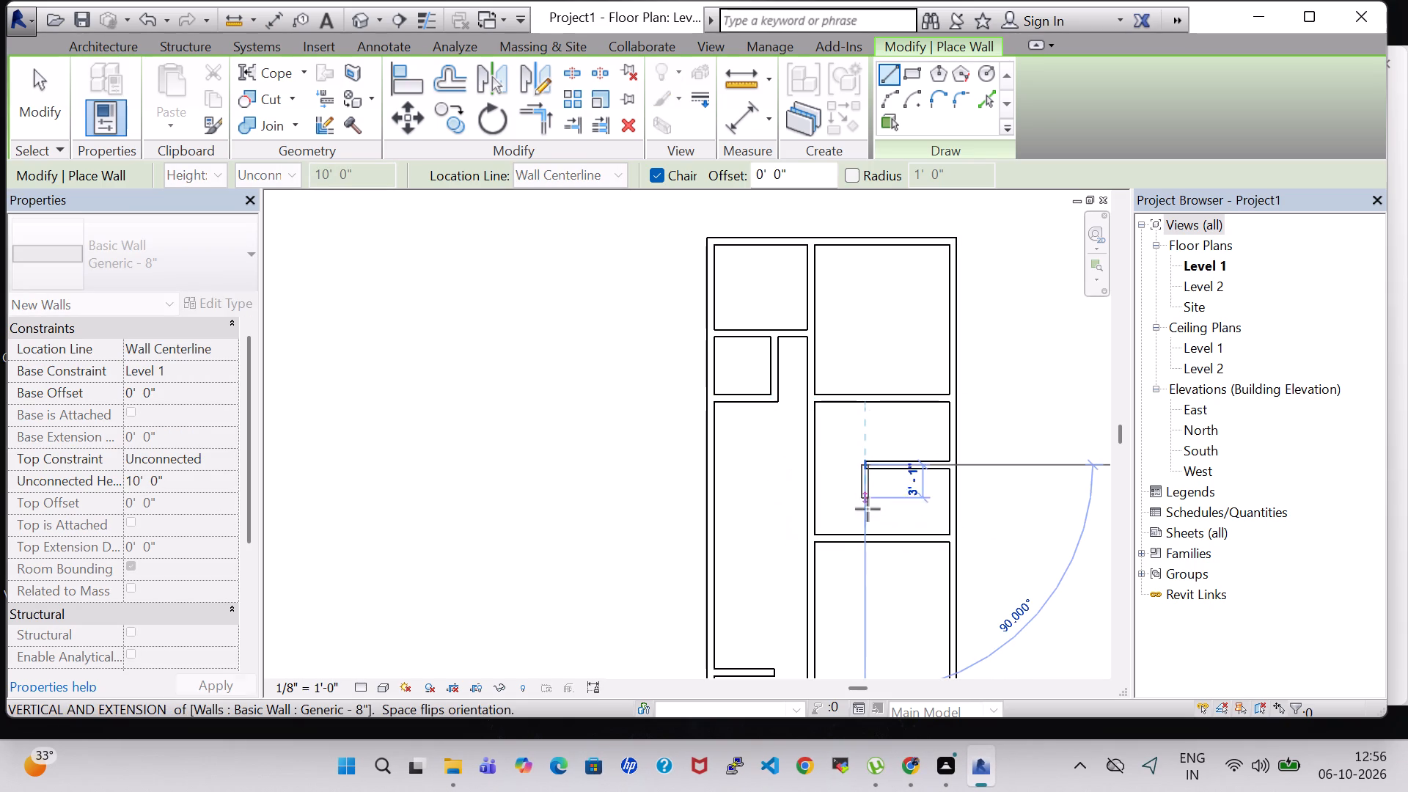
click(869, 535)
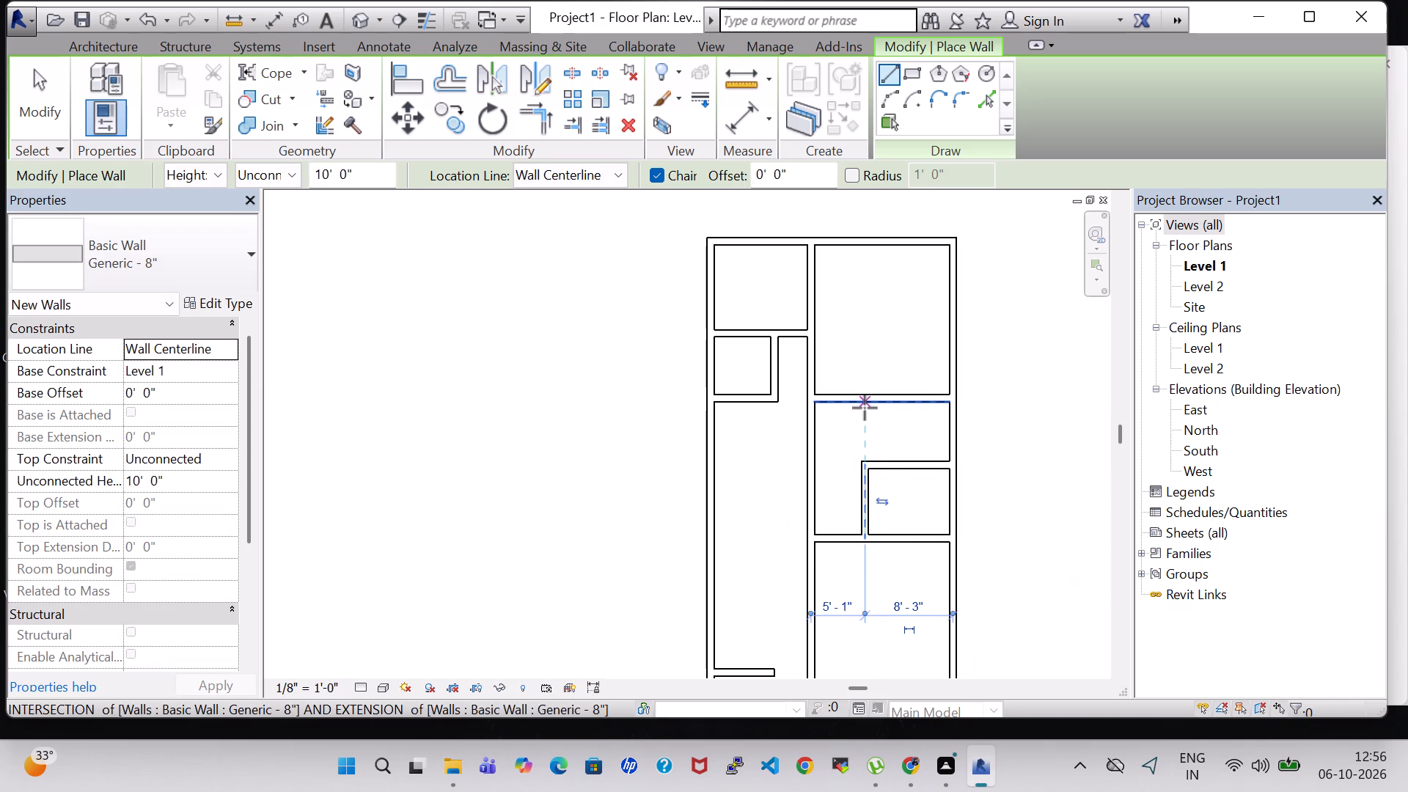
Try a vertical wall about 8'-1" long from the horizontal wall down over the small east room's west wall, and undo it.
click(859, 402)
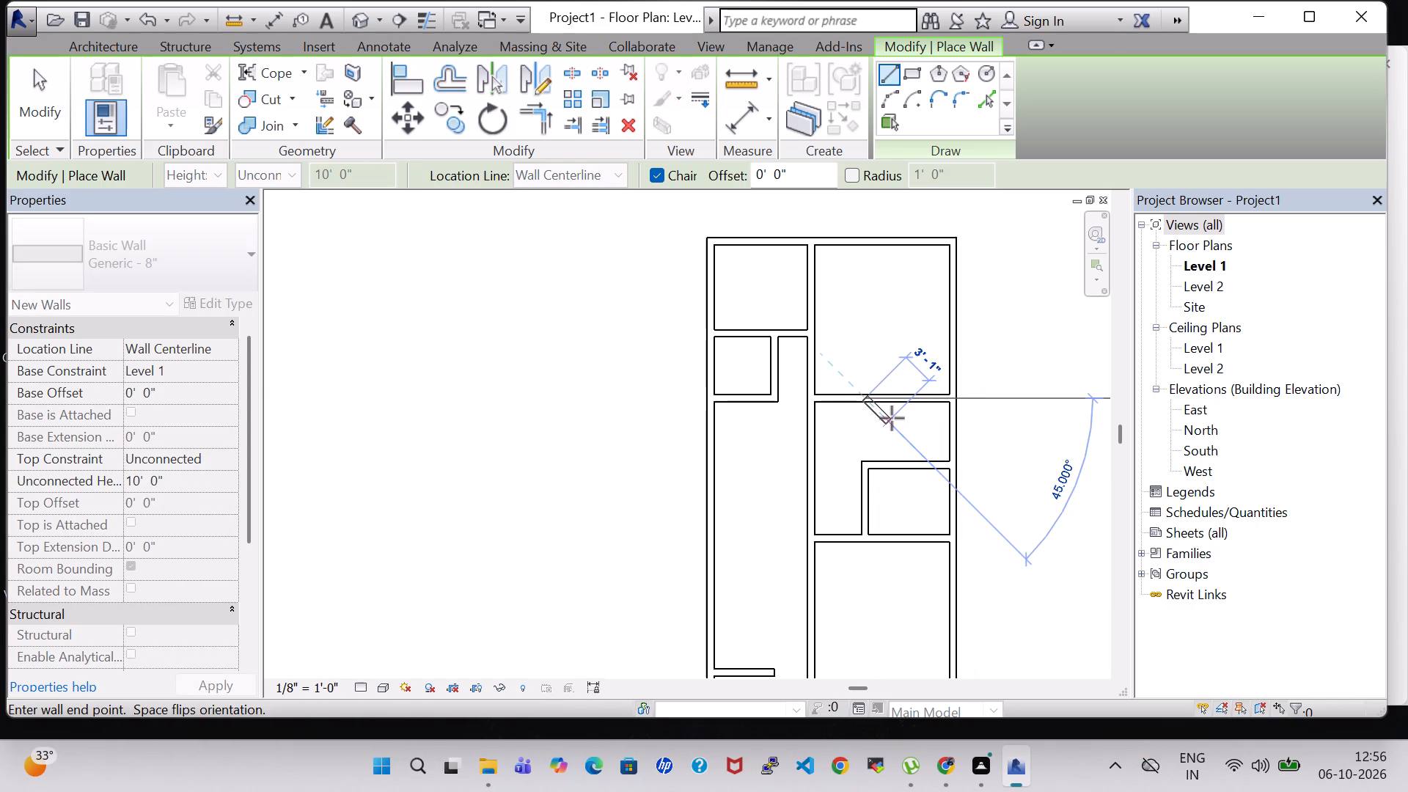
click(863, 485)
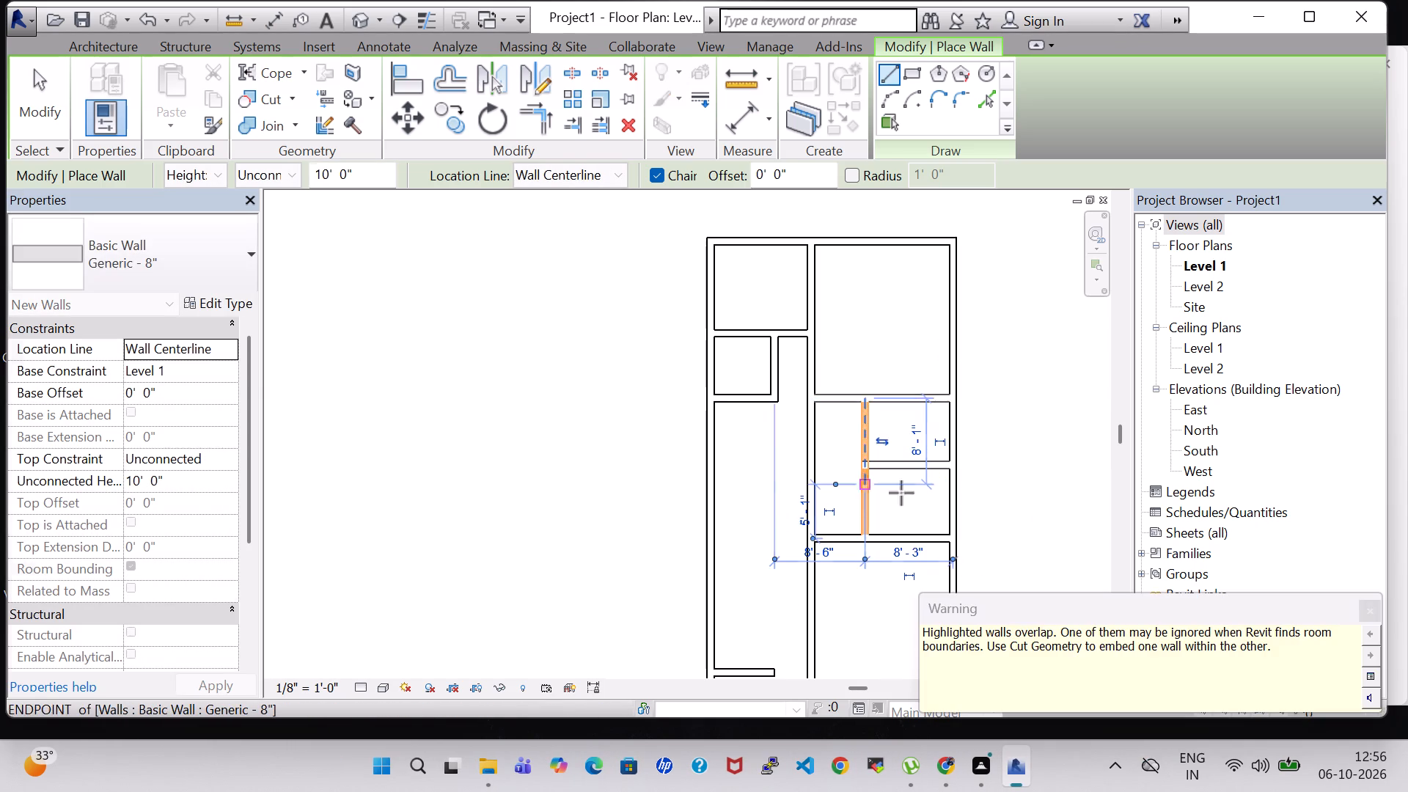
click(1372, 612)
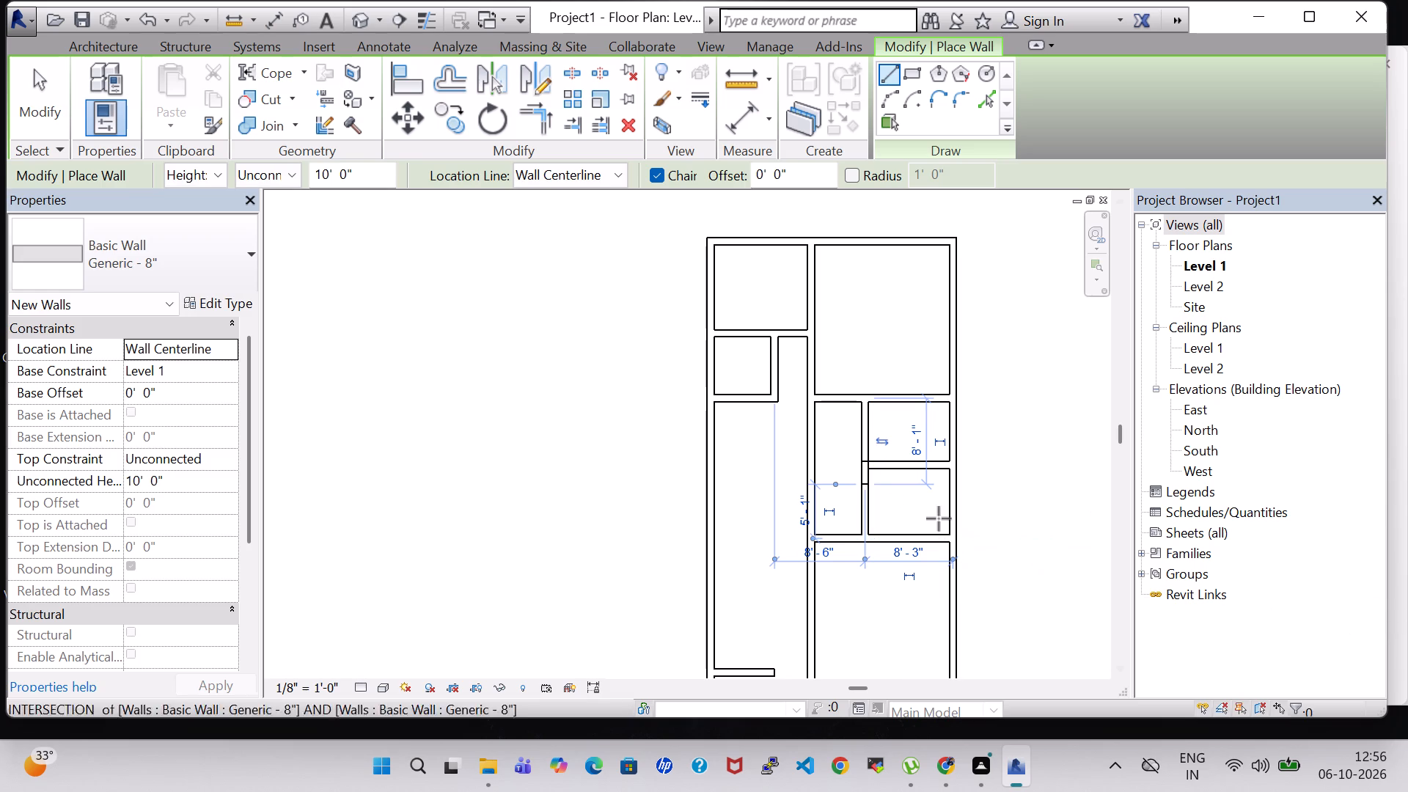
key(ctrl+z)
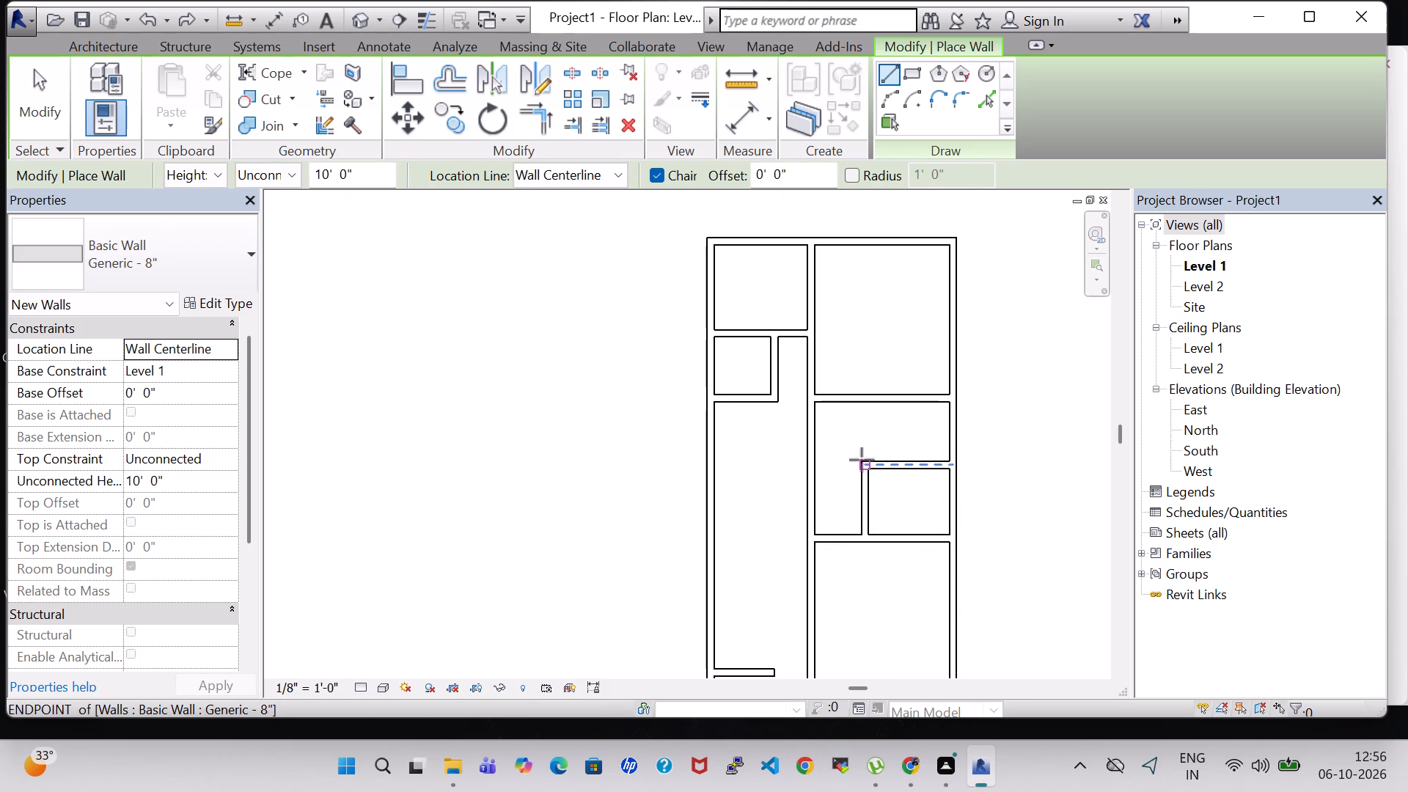
Draw a vertical wall from the small east room's northwest corner up to the horizontal wall above, about 8'-3" from the east exterior wall.
click(870, 463)
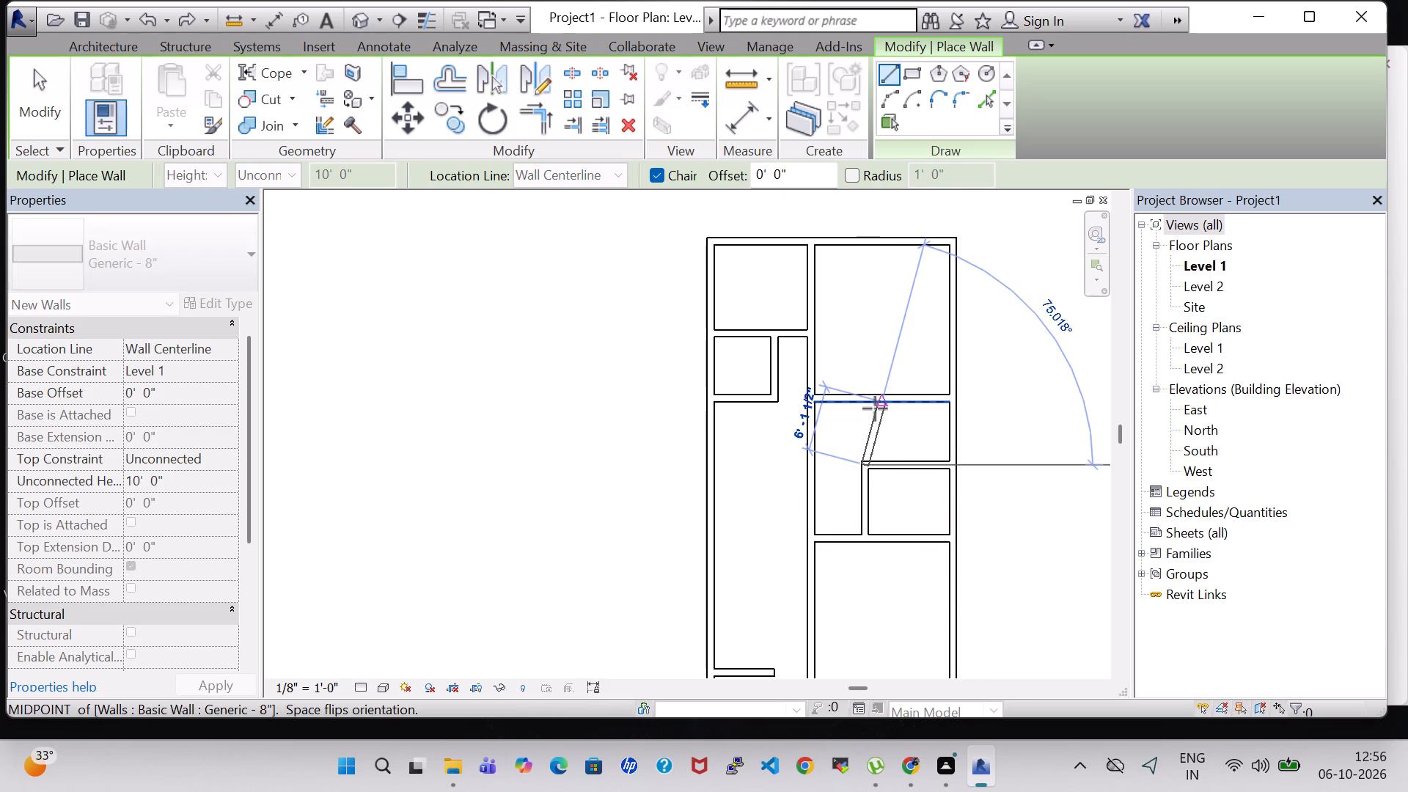
click(871, 397)
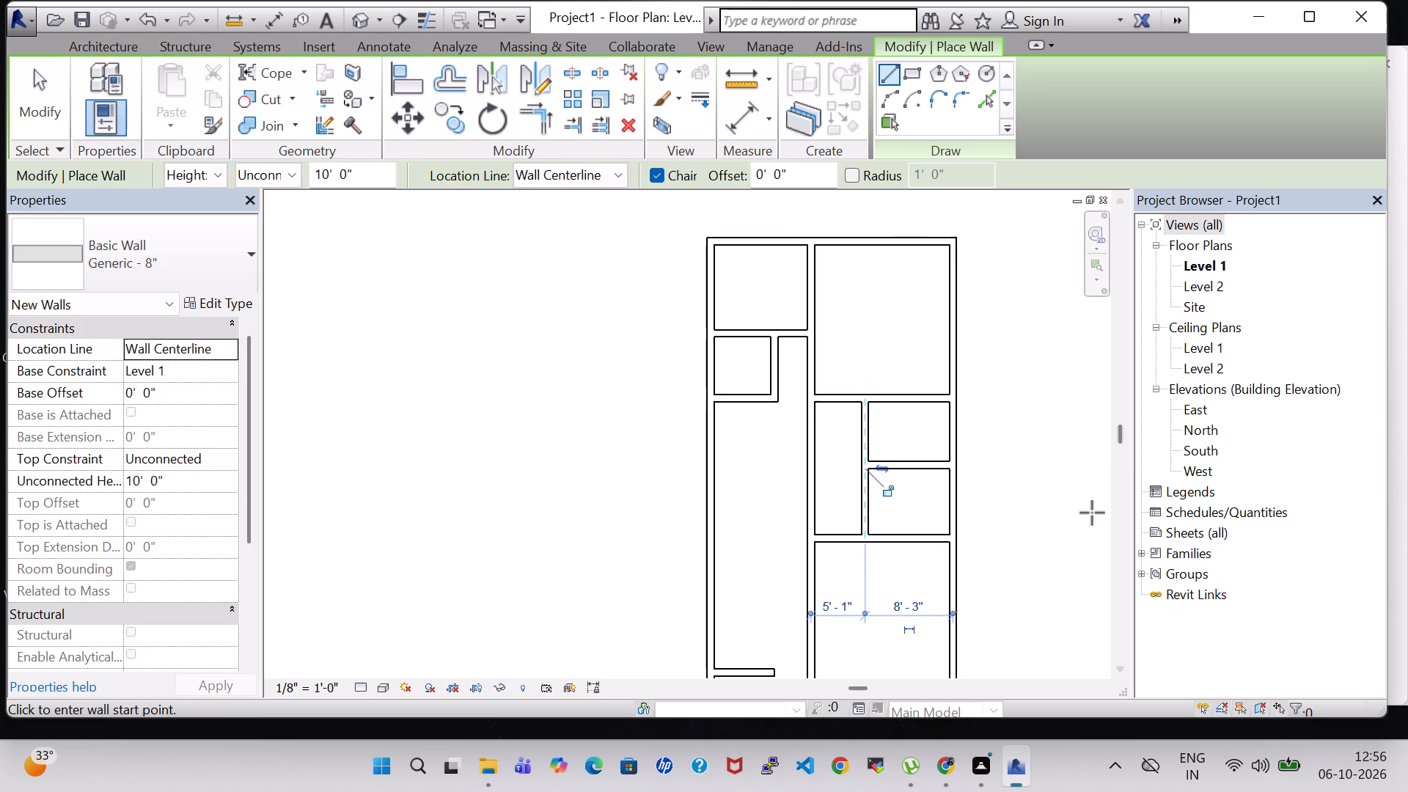
key(Escape)
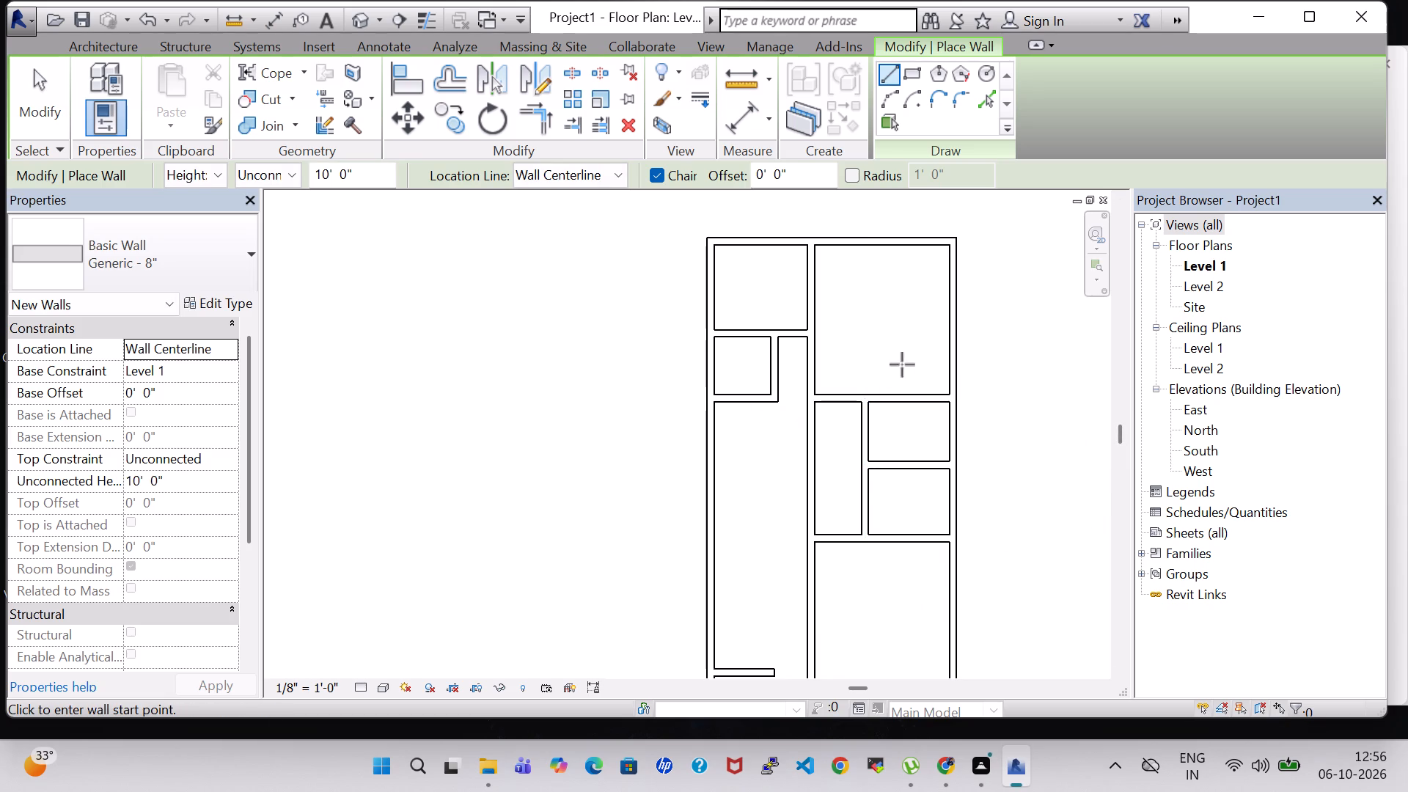
key(Escape)
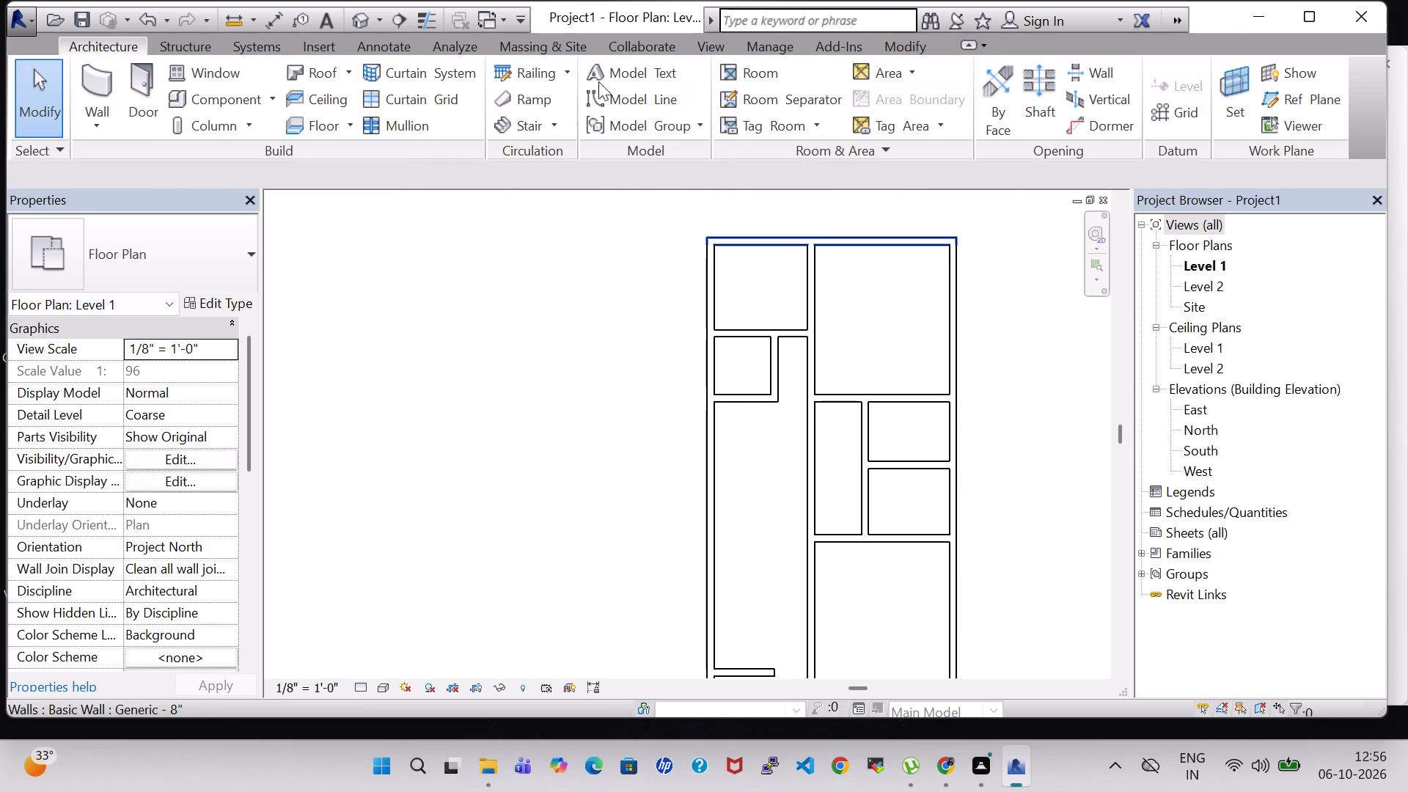
Split the long partition at the two horizontal walls bounding the small east rooms and delete the segment between the splits.
click(900, 48)
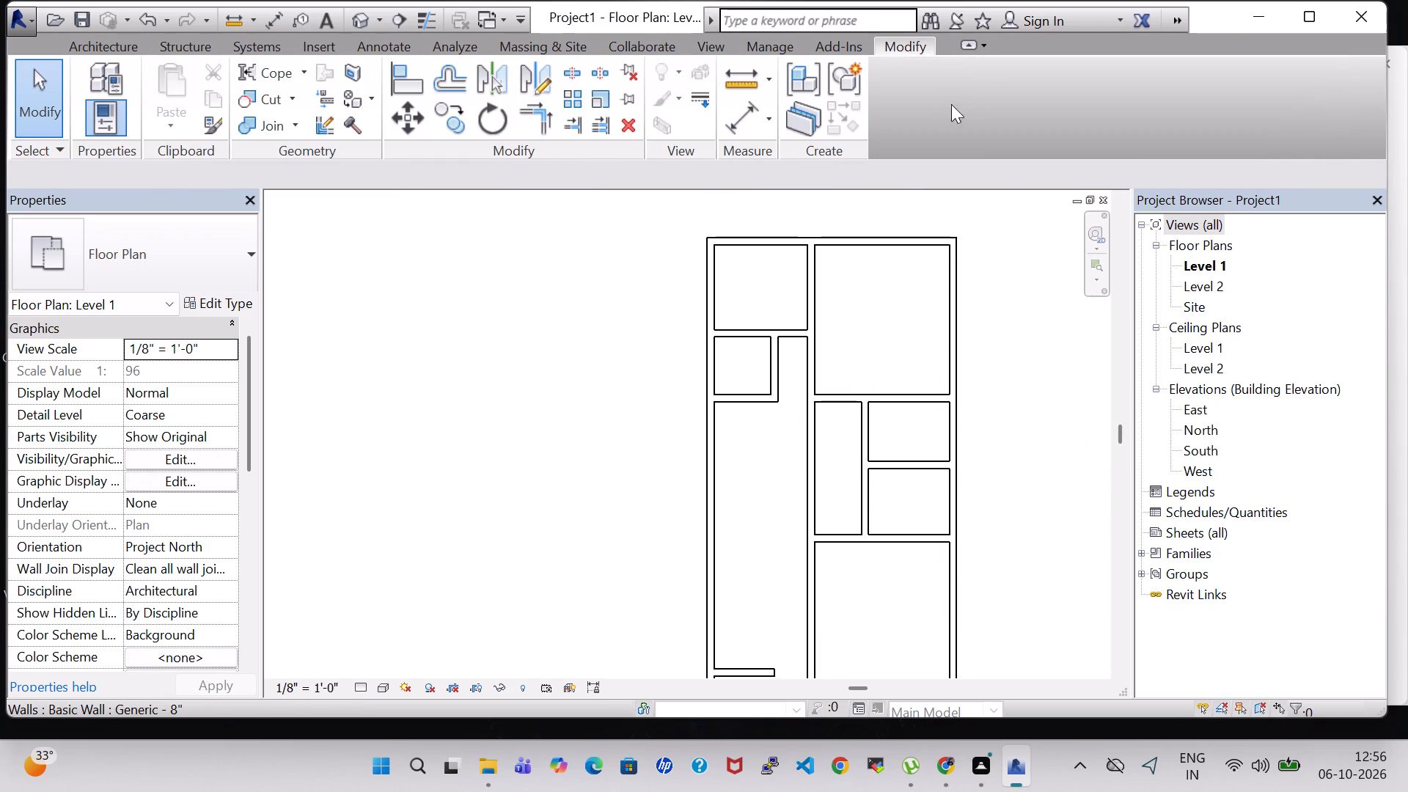
click(577, 70)
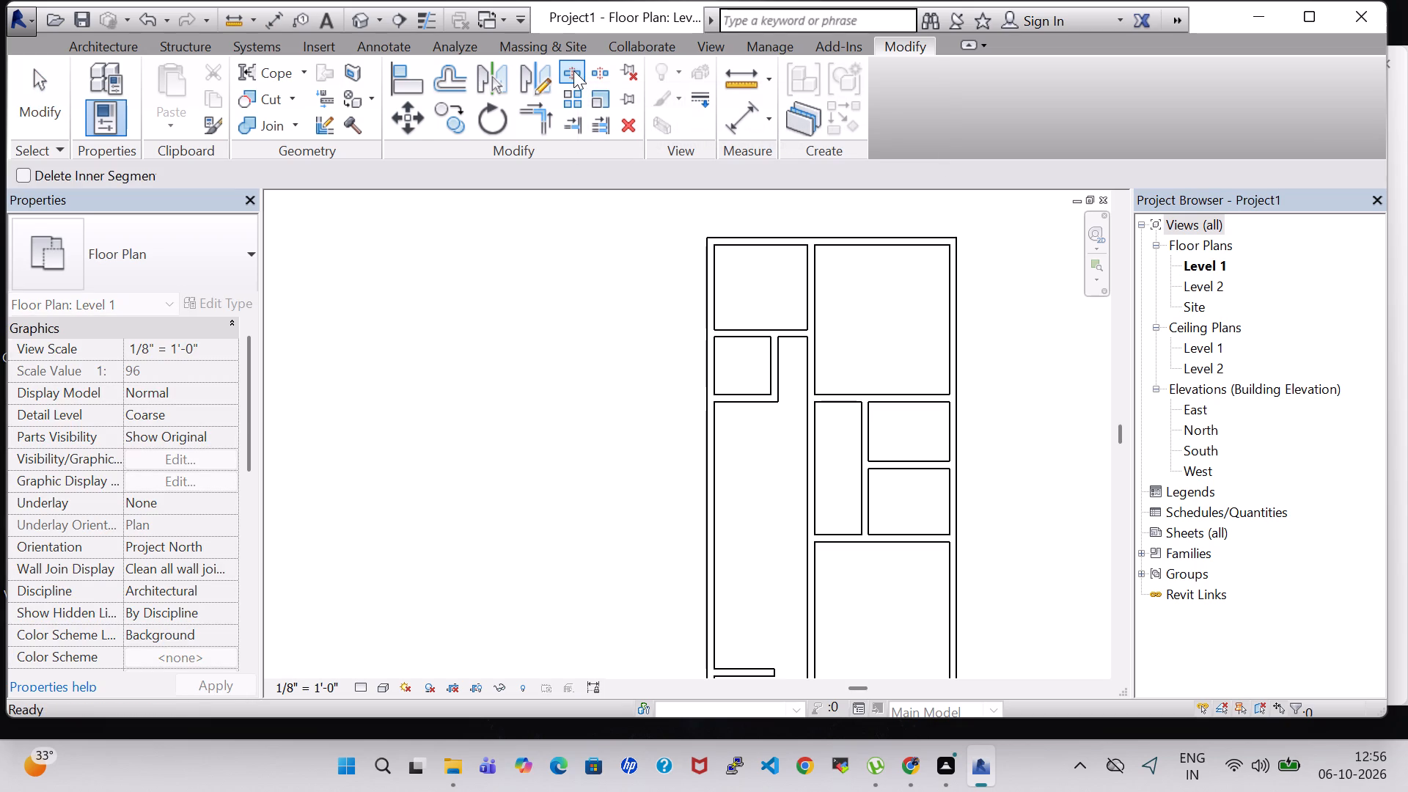
scroll(960, 433, up, 4)
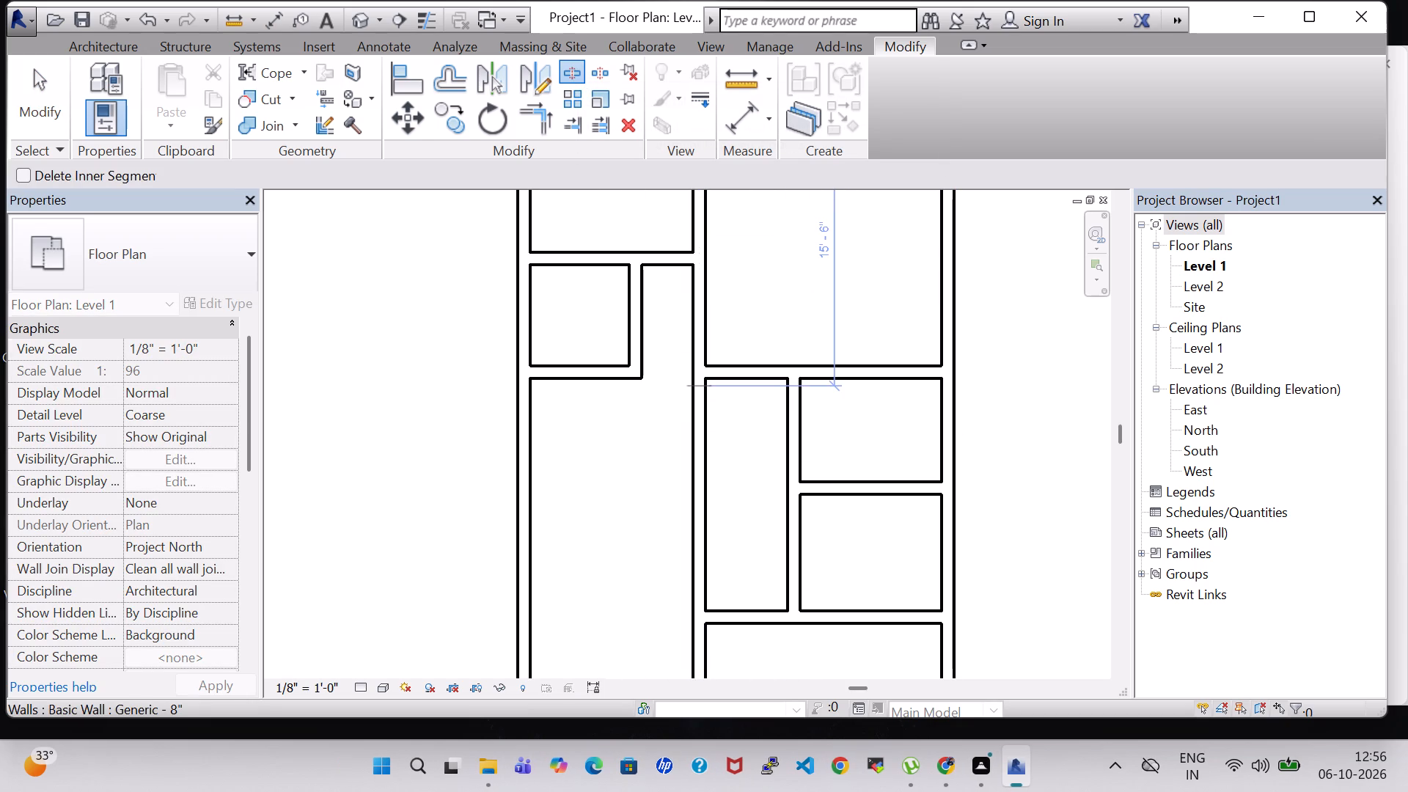
click(703, 381)
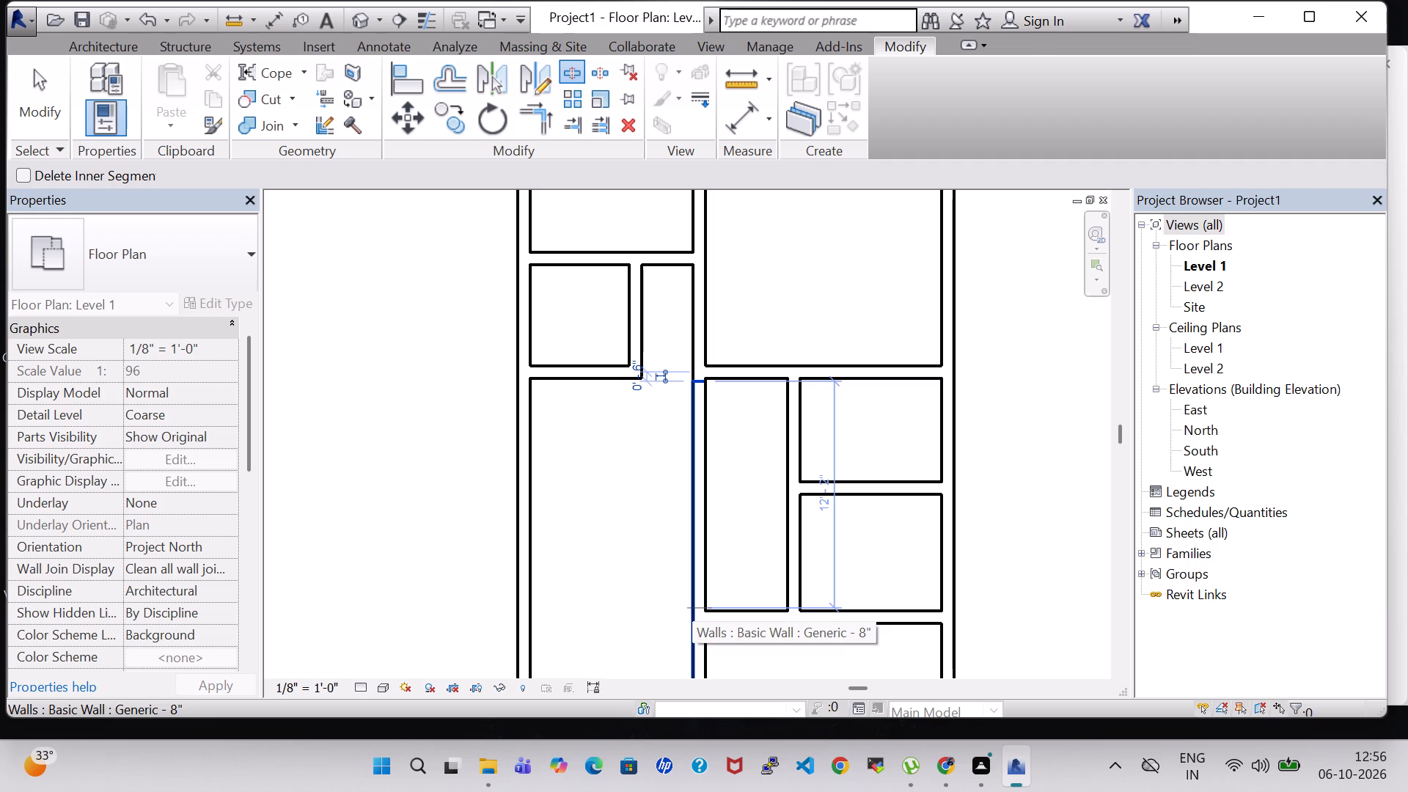
click(692, 612)
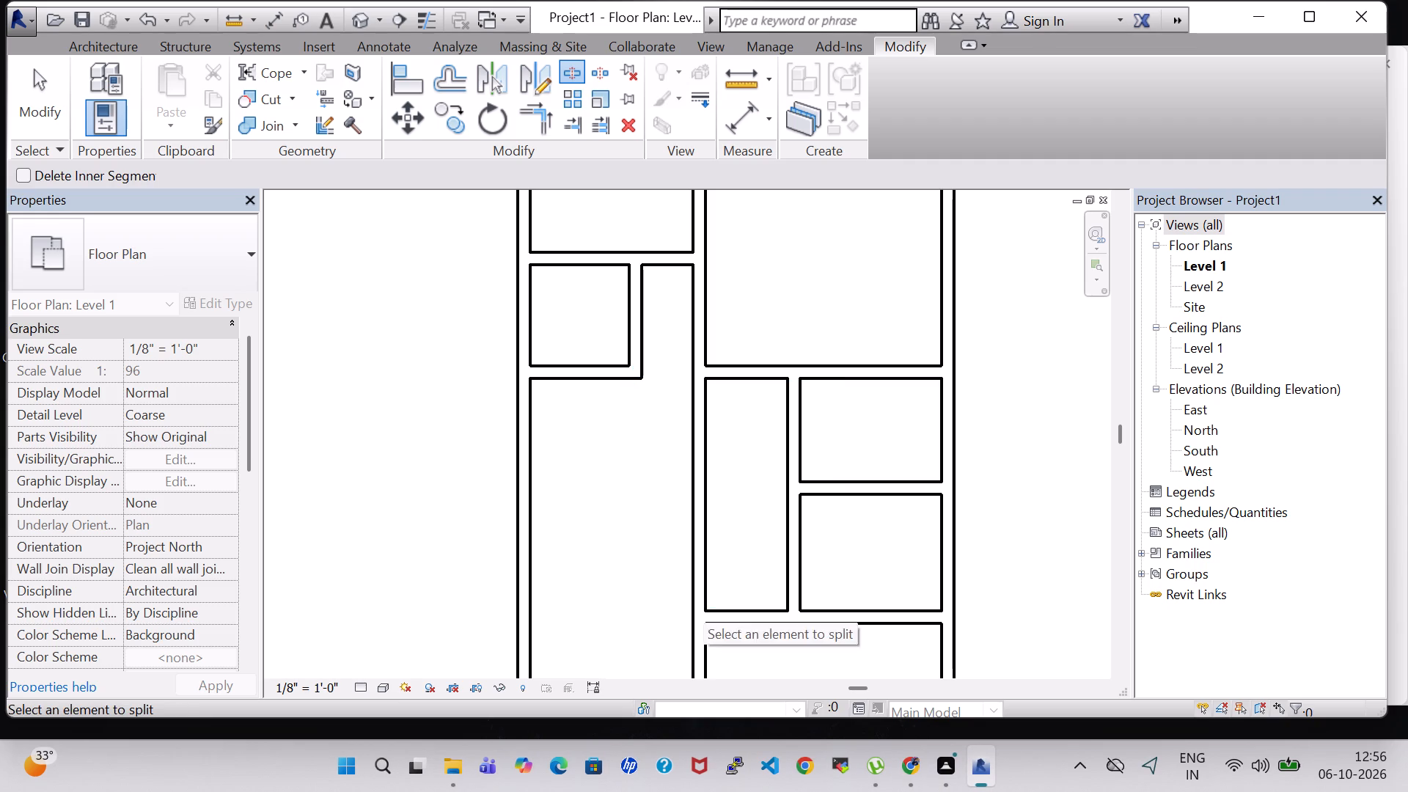
click(700, 609)
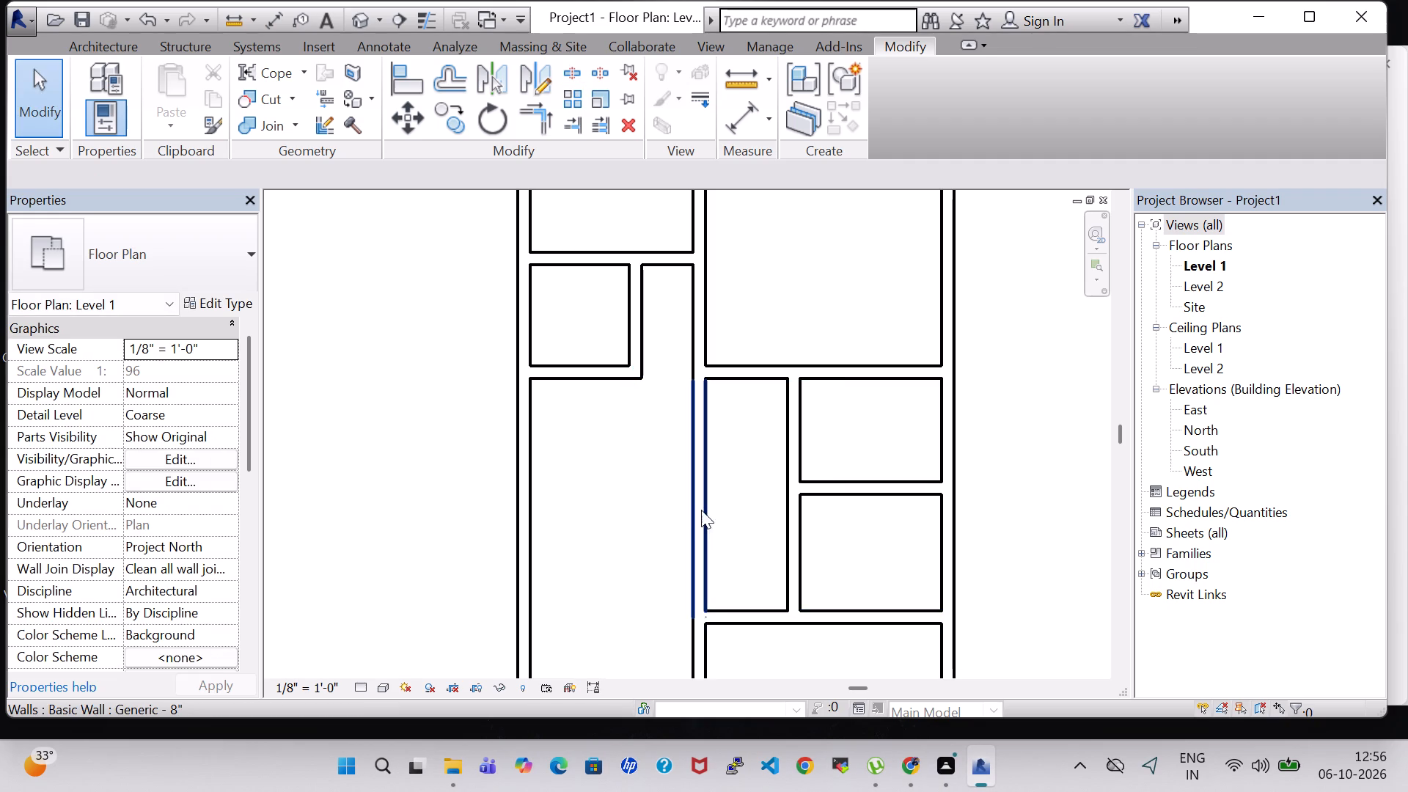
click(692, 516)
key(Delete)
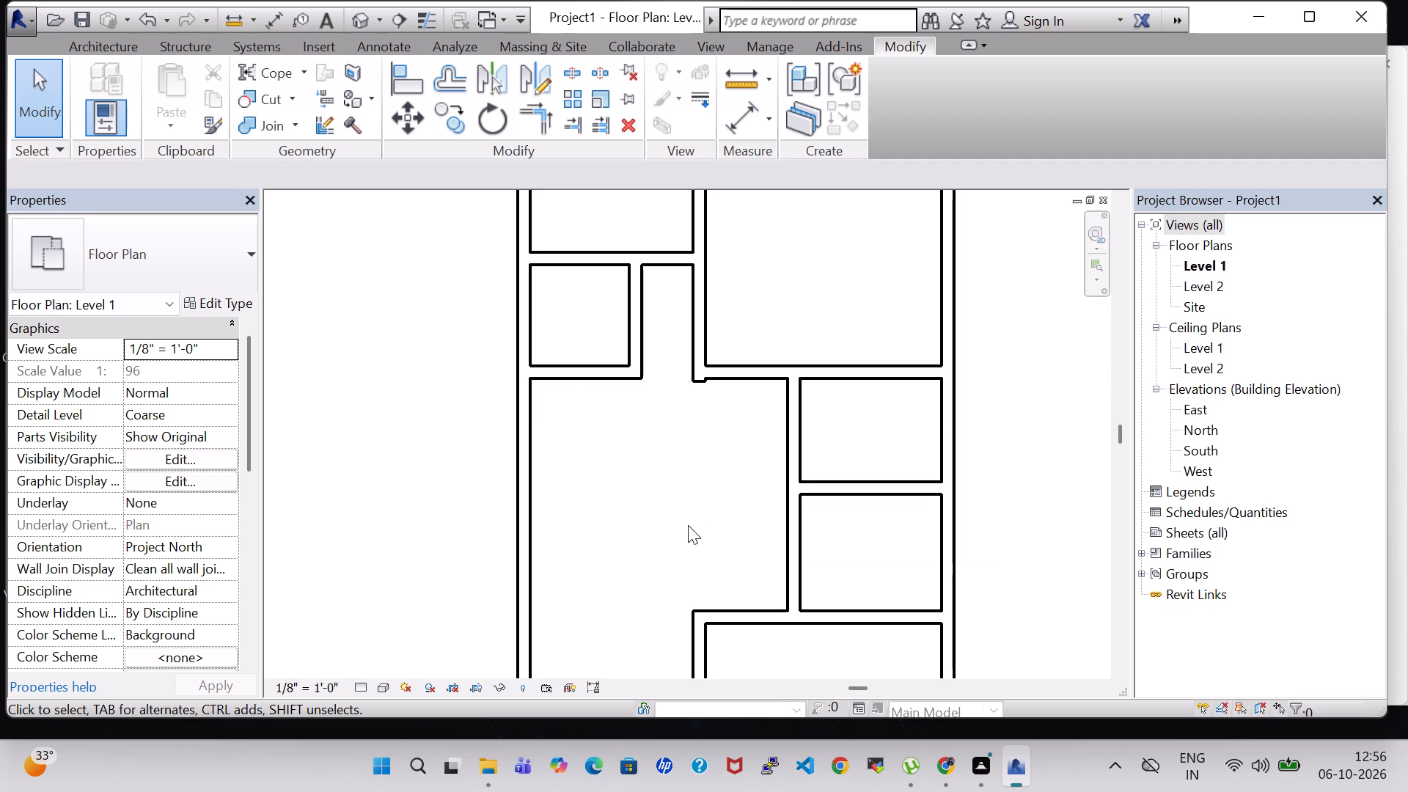
Shorten the upper partition's protruding south end so it sits flush with the wall along the large northeast room's south side.
scroll(709, 425, down, 2)
scroll(820, 398, down, 1)
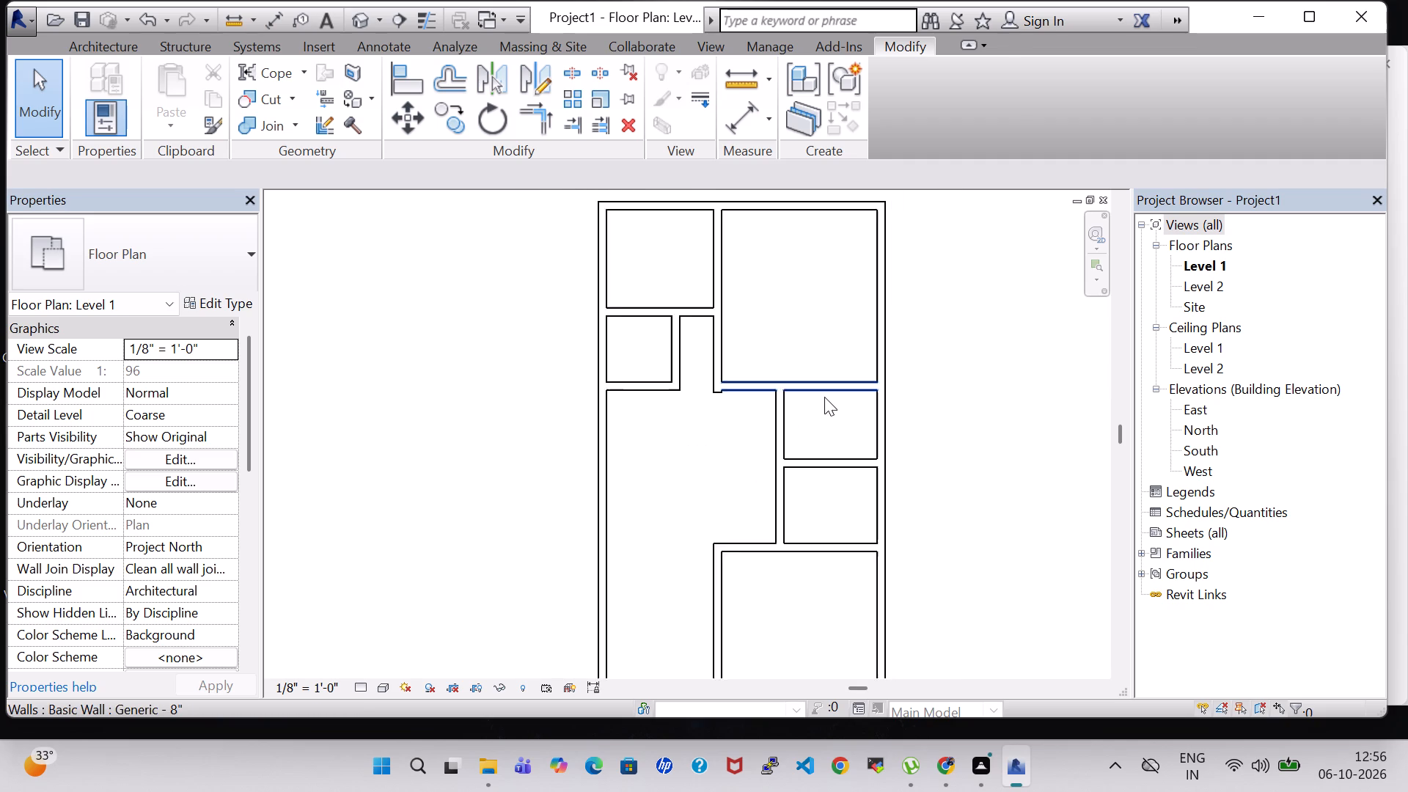
scroll(824, 397, down, 1)
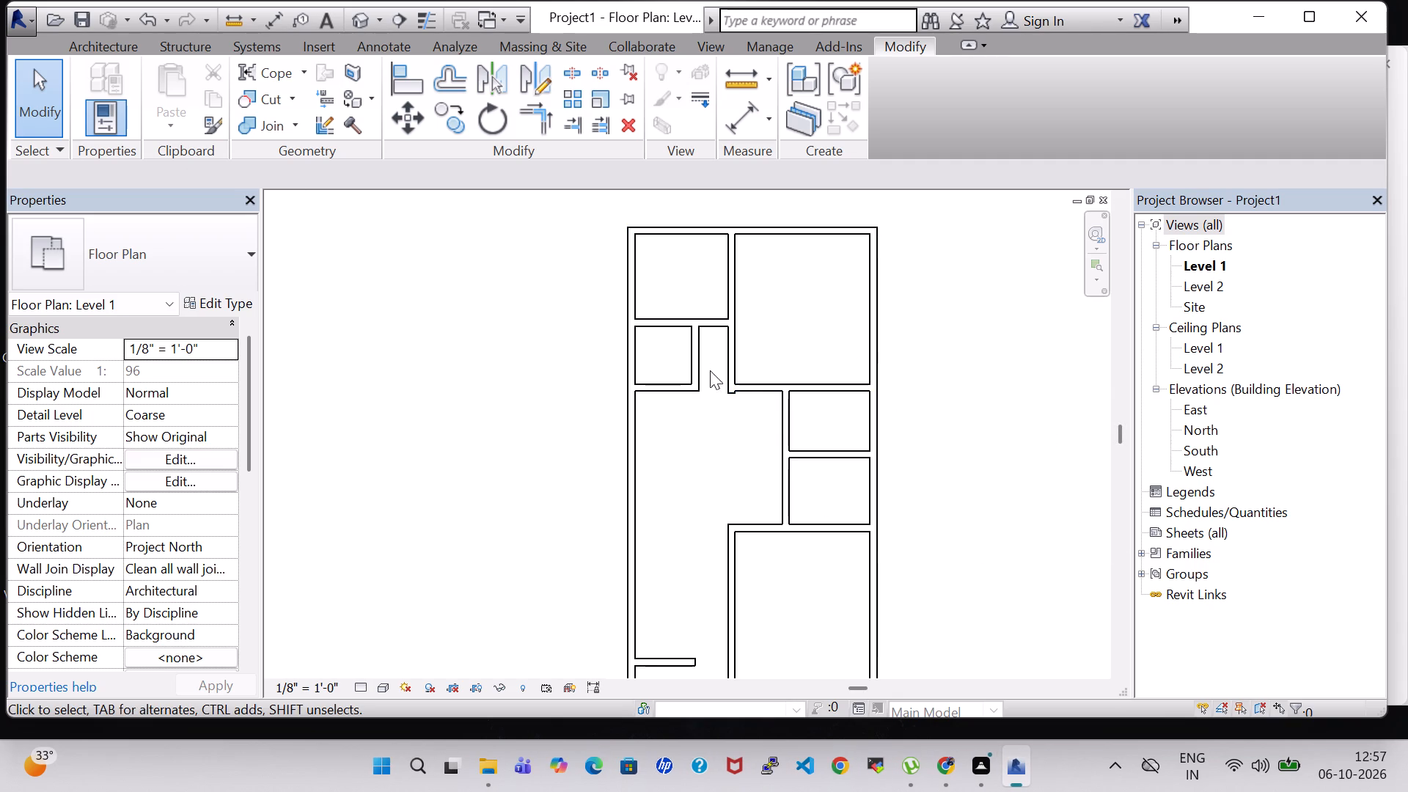
scroll(721, 390, up, 5)
click(733, 390)
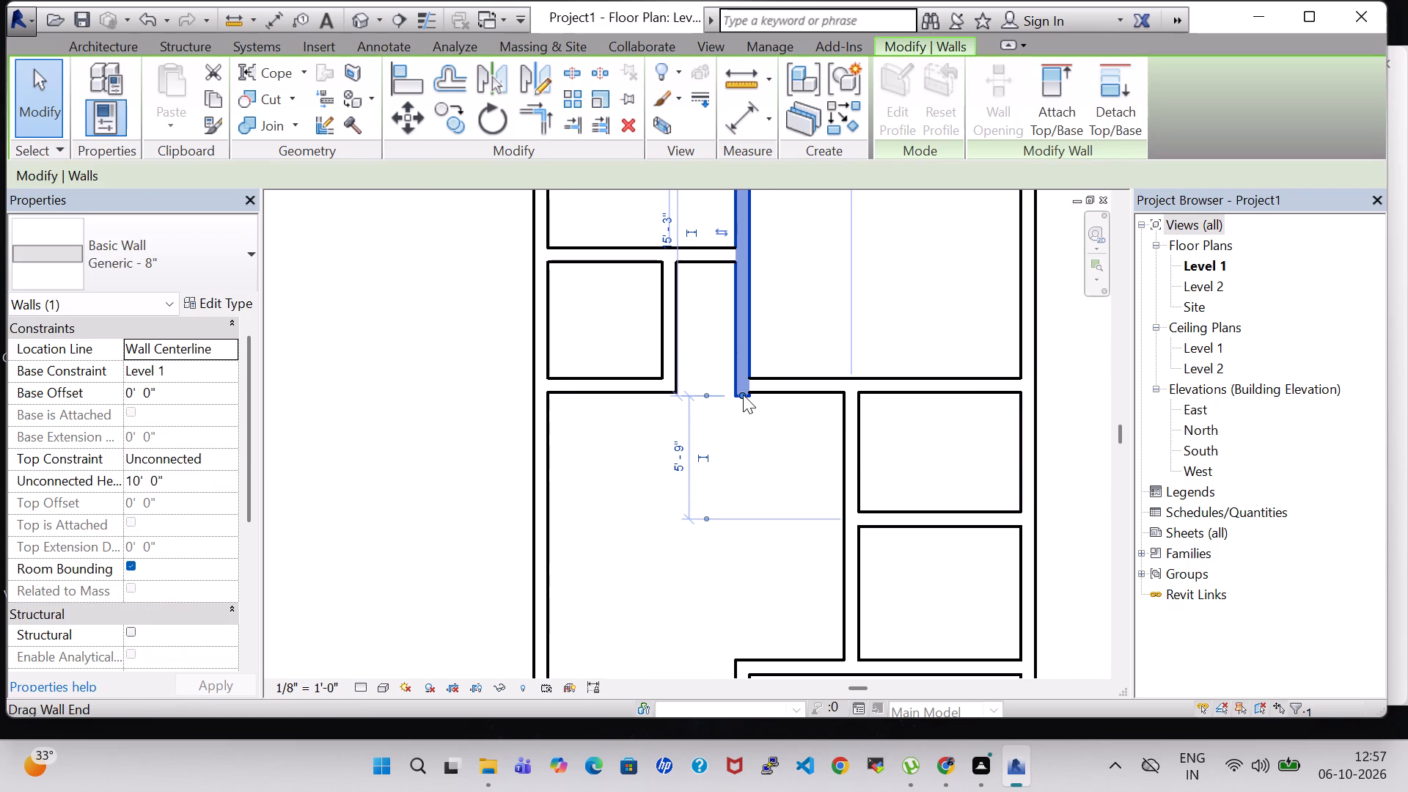
key(Up)
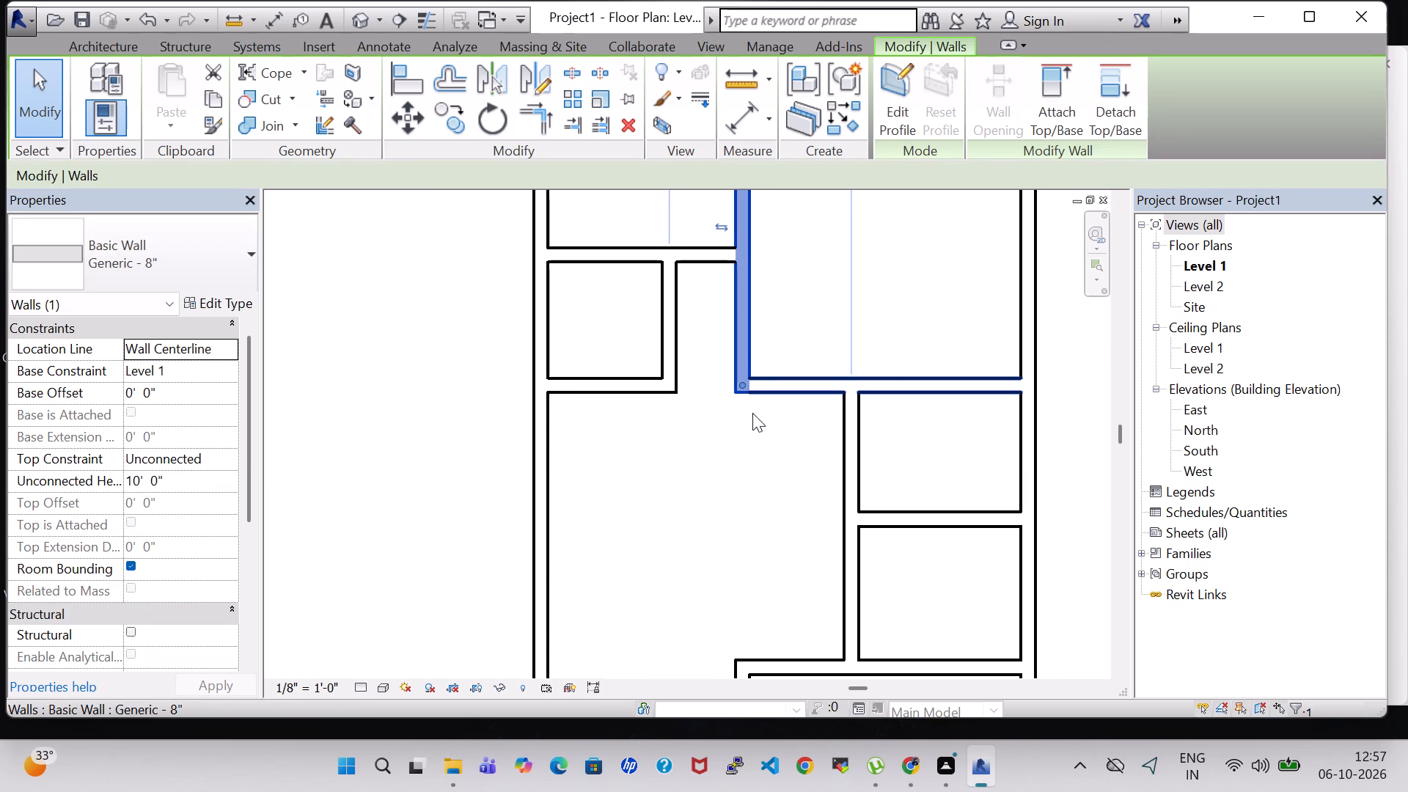
click(1082, 444)
Load the residential door family Door-Interior-Single-Flush_Panel-Wood with its 12" x 80" type.
scroll(1209, 417, down, 1)
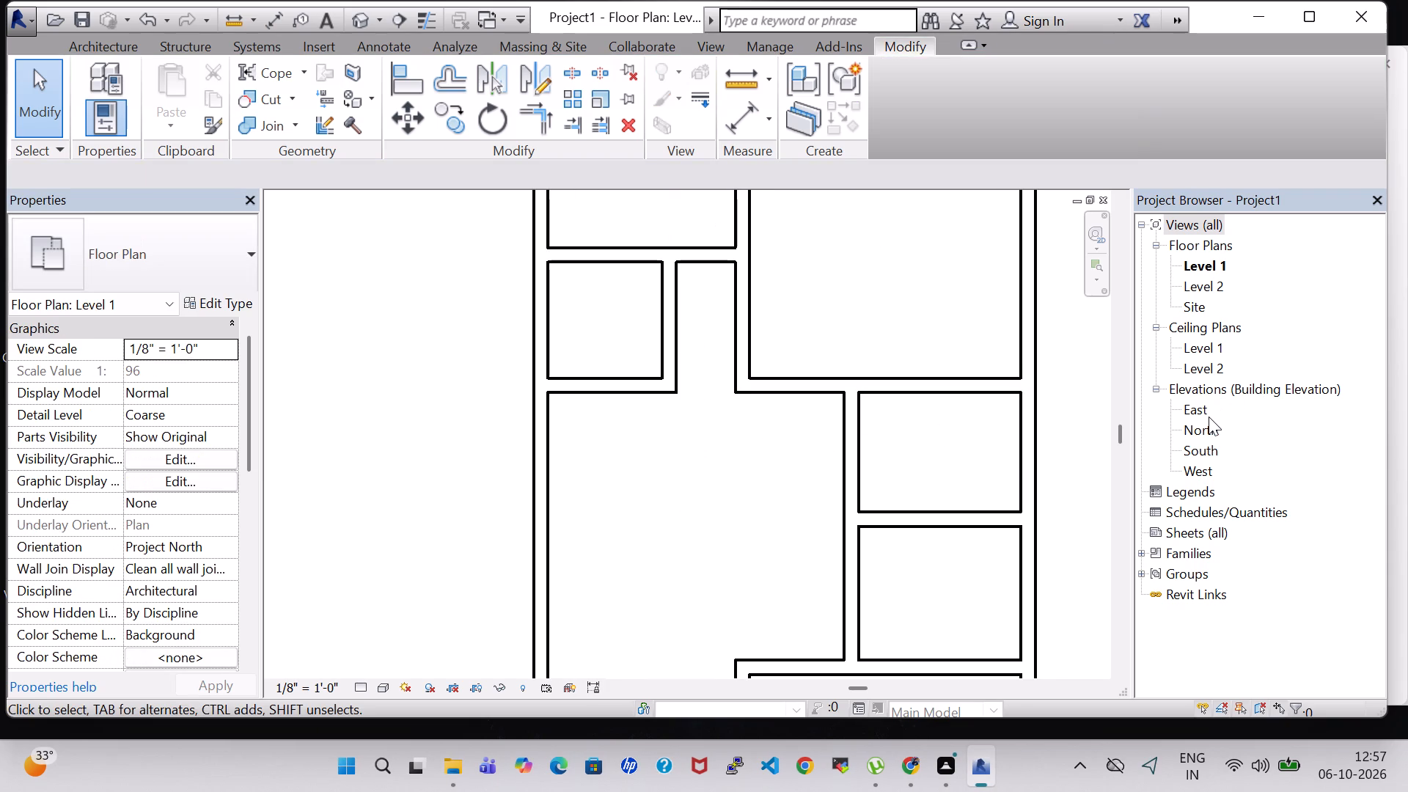
scroll(1209, 417, down, 1)
scroll(775, 446, down, 3)
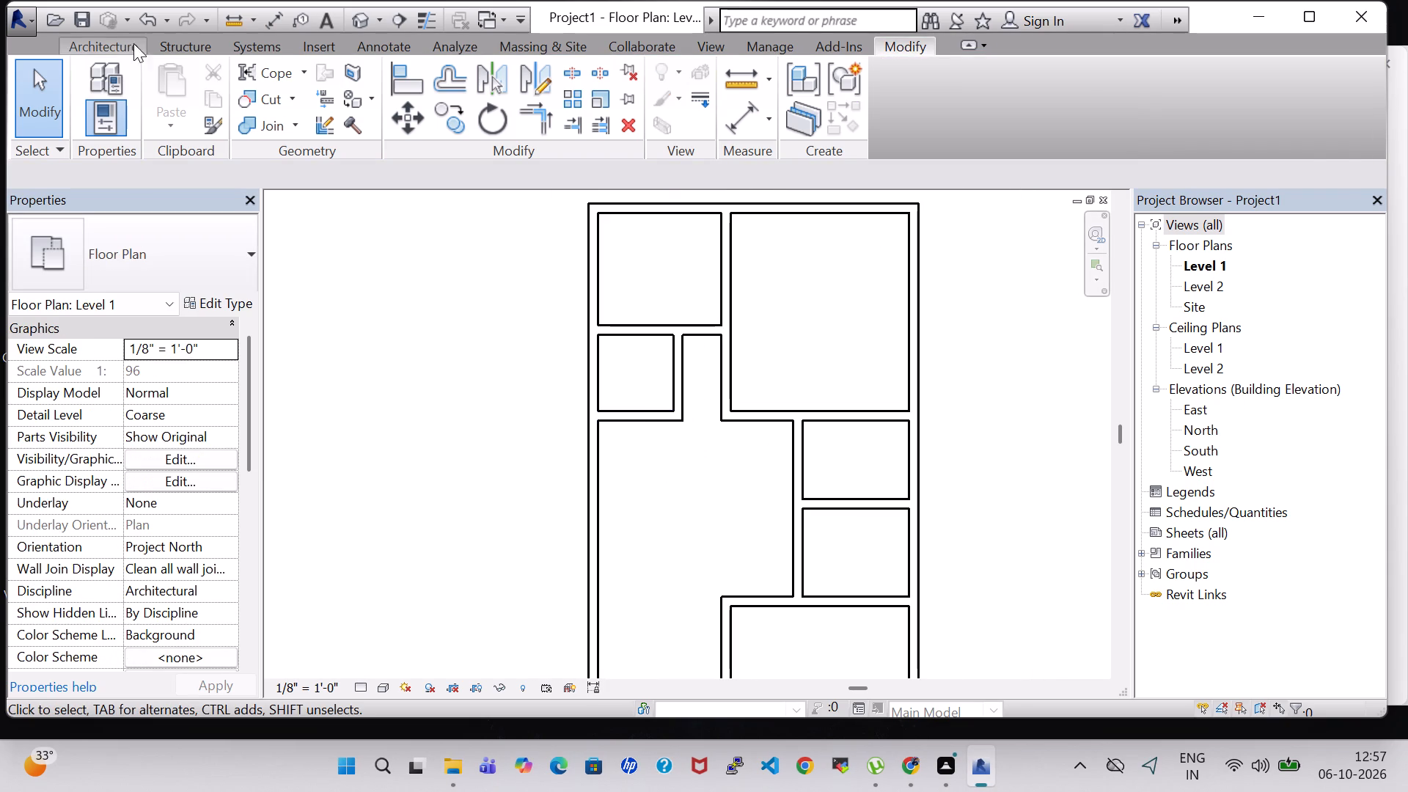
click(87, 45)
click(157, 96)
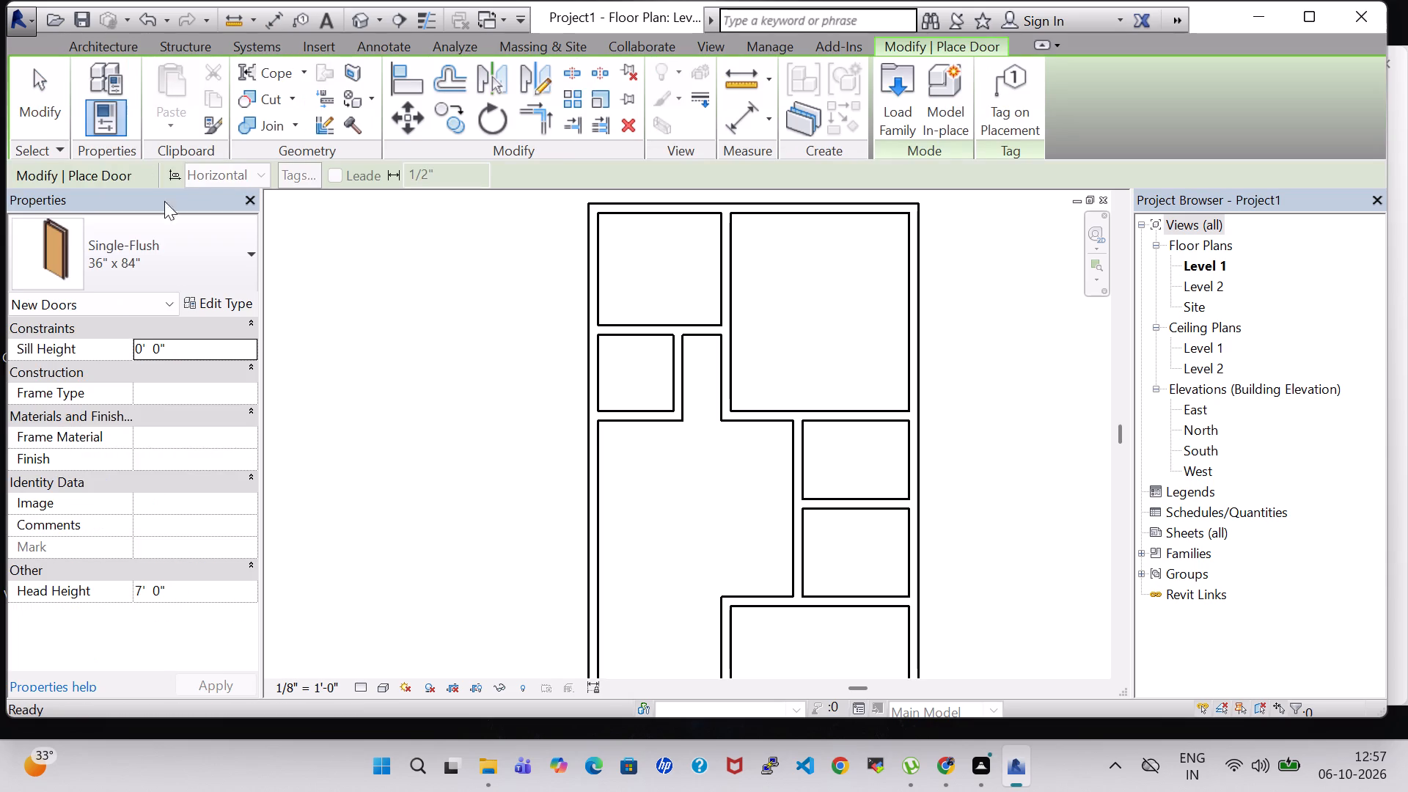
click(876, 114)
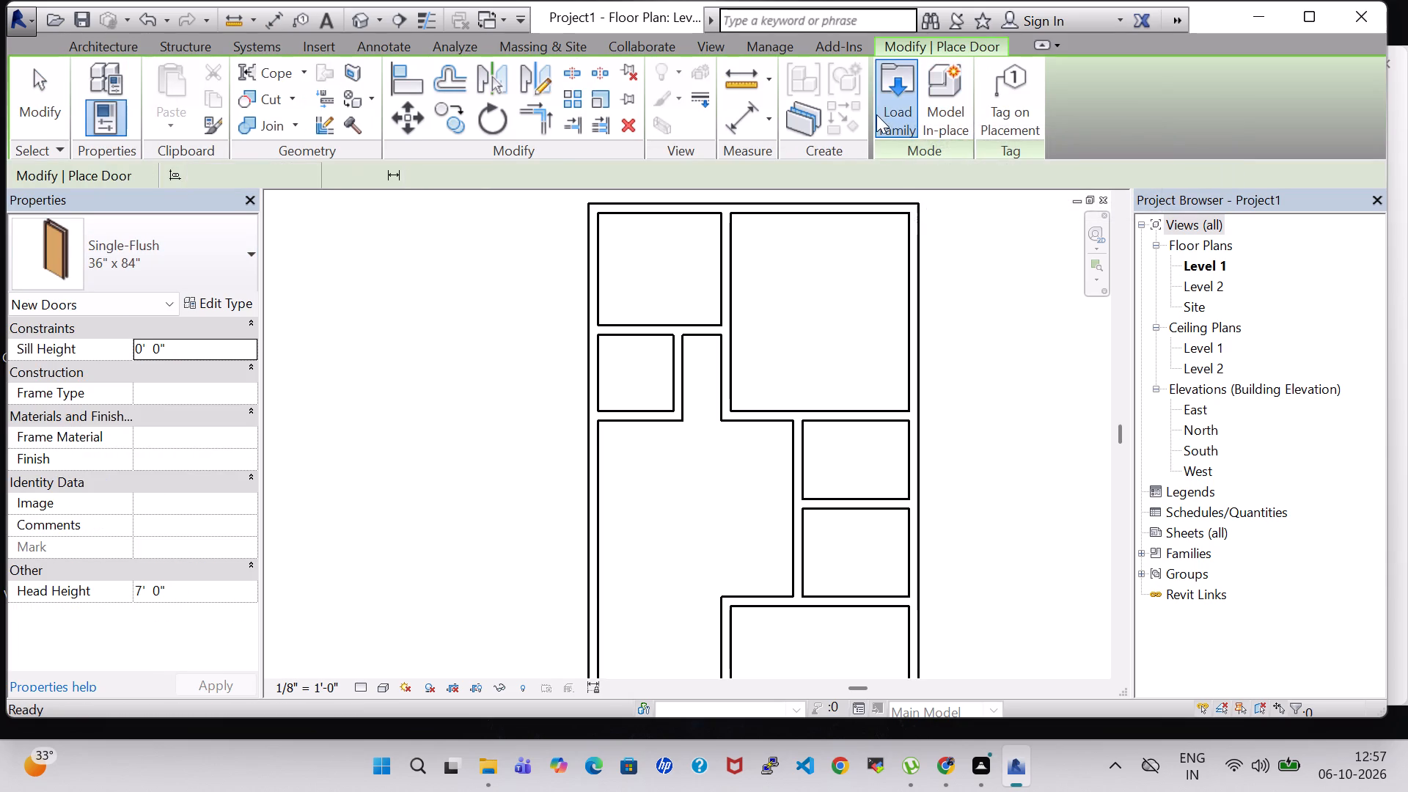
double_click(807, 351)
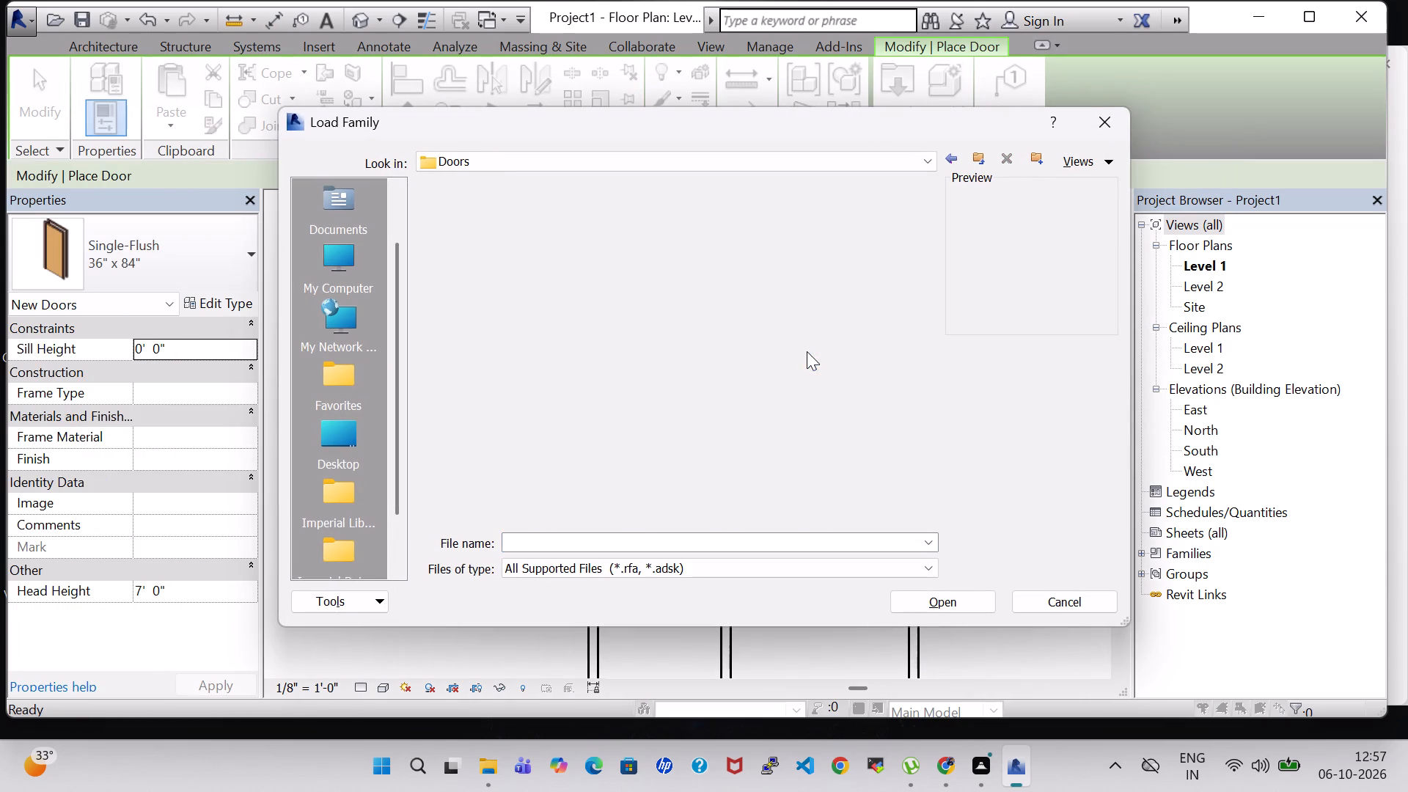
double_click(645, 247)
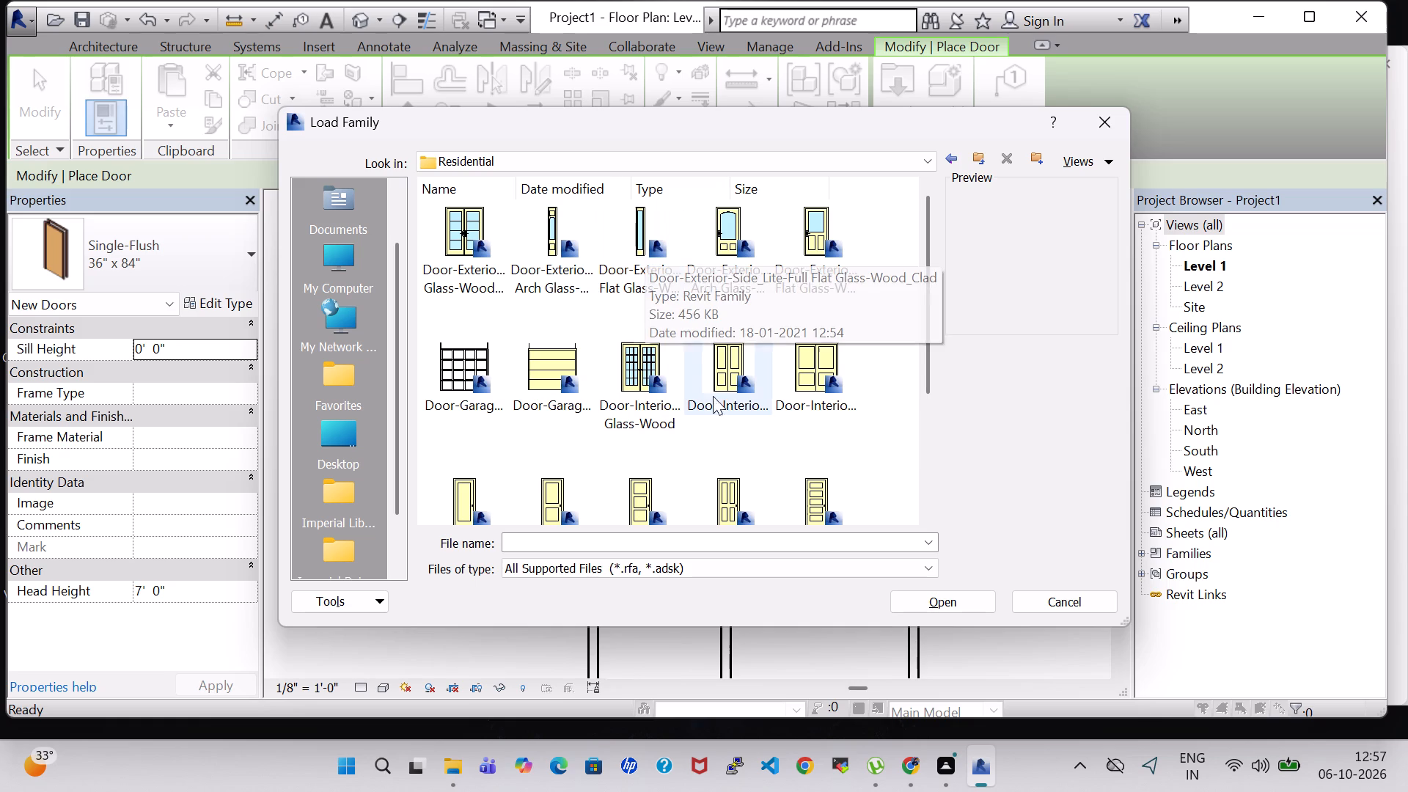
scroll(726, 425, down, 1)
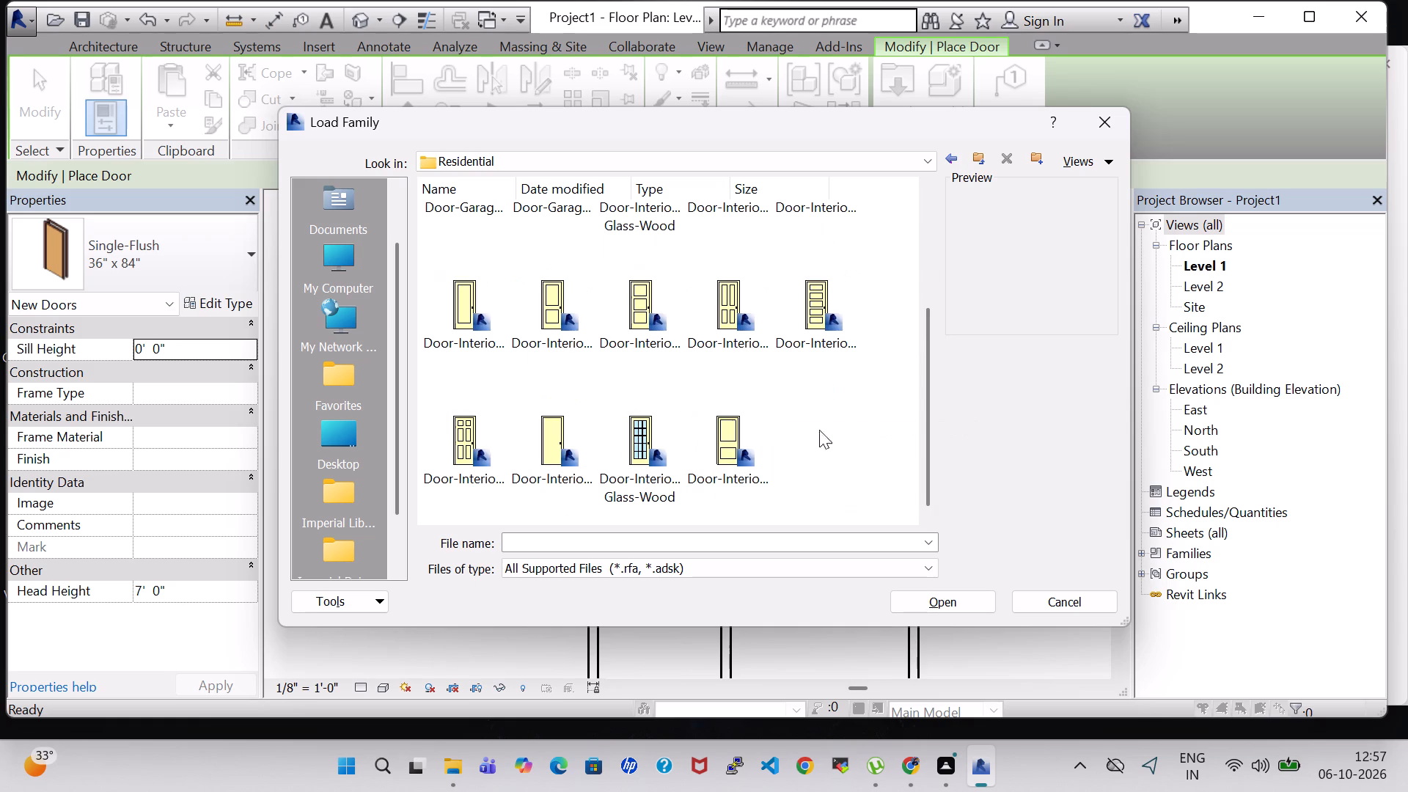
click(562, 432)
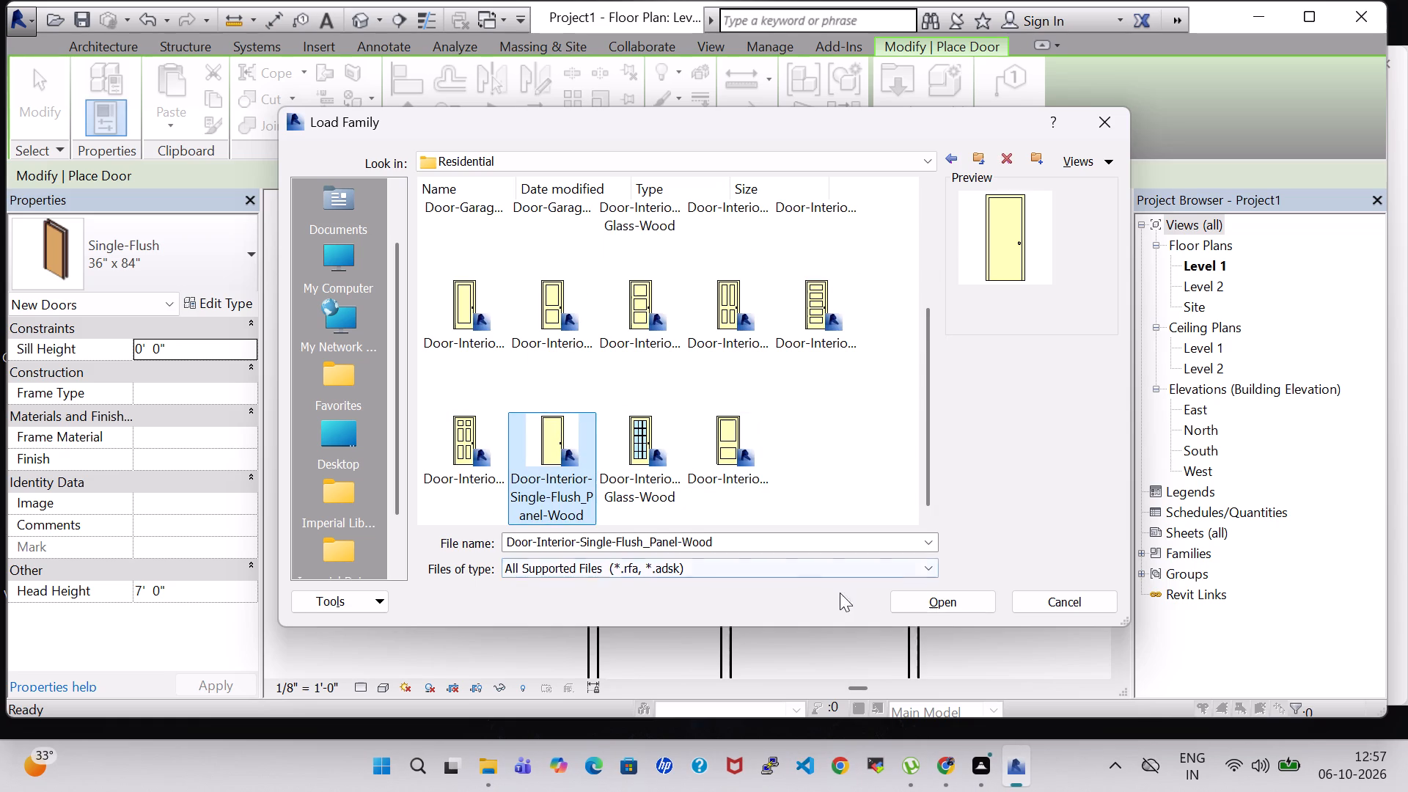
click(944, 601)
click(601, 334)
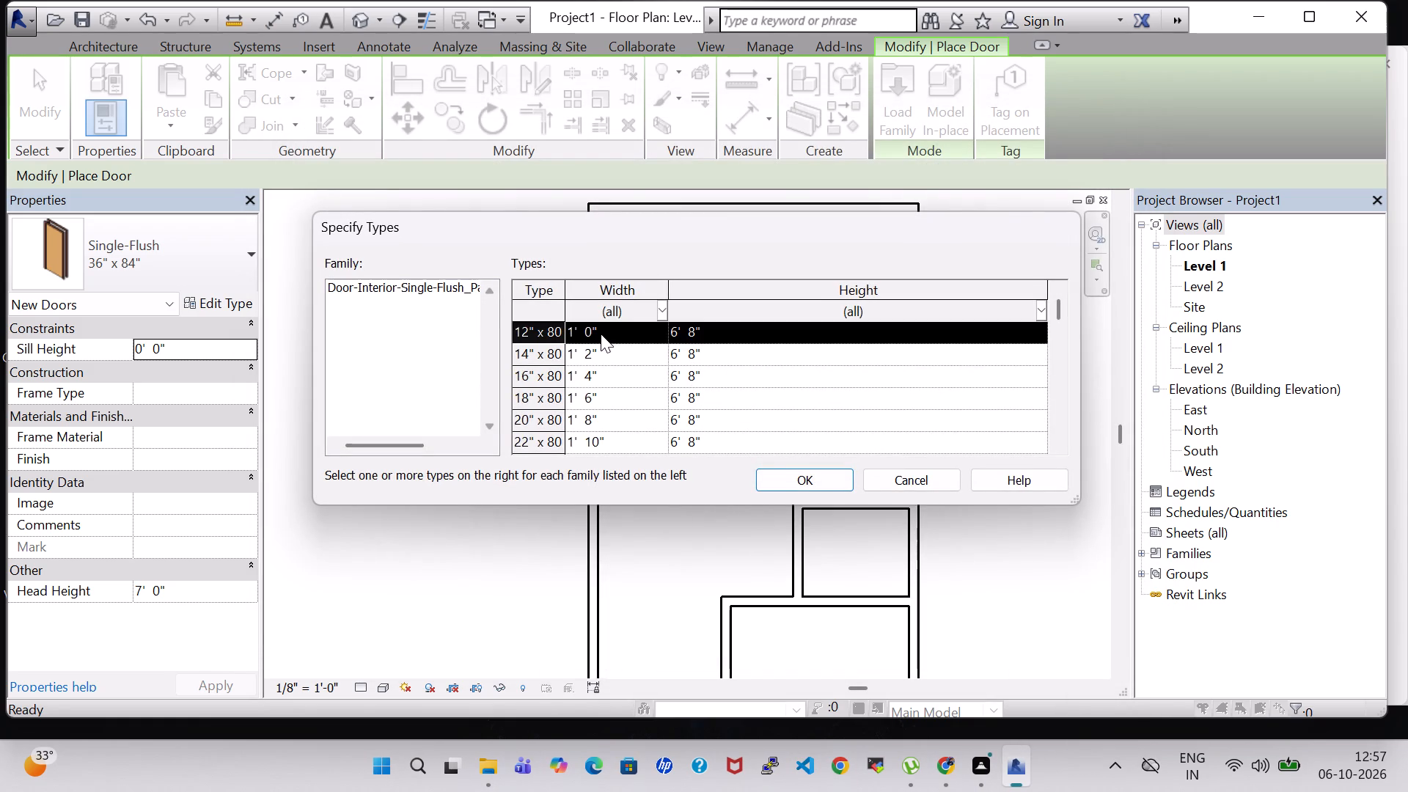
click(793, 477)
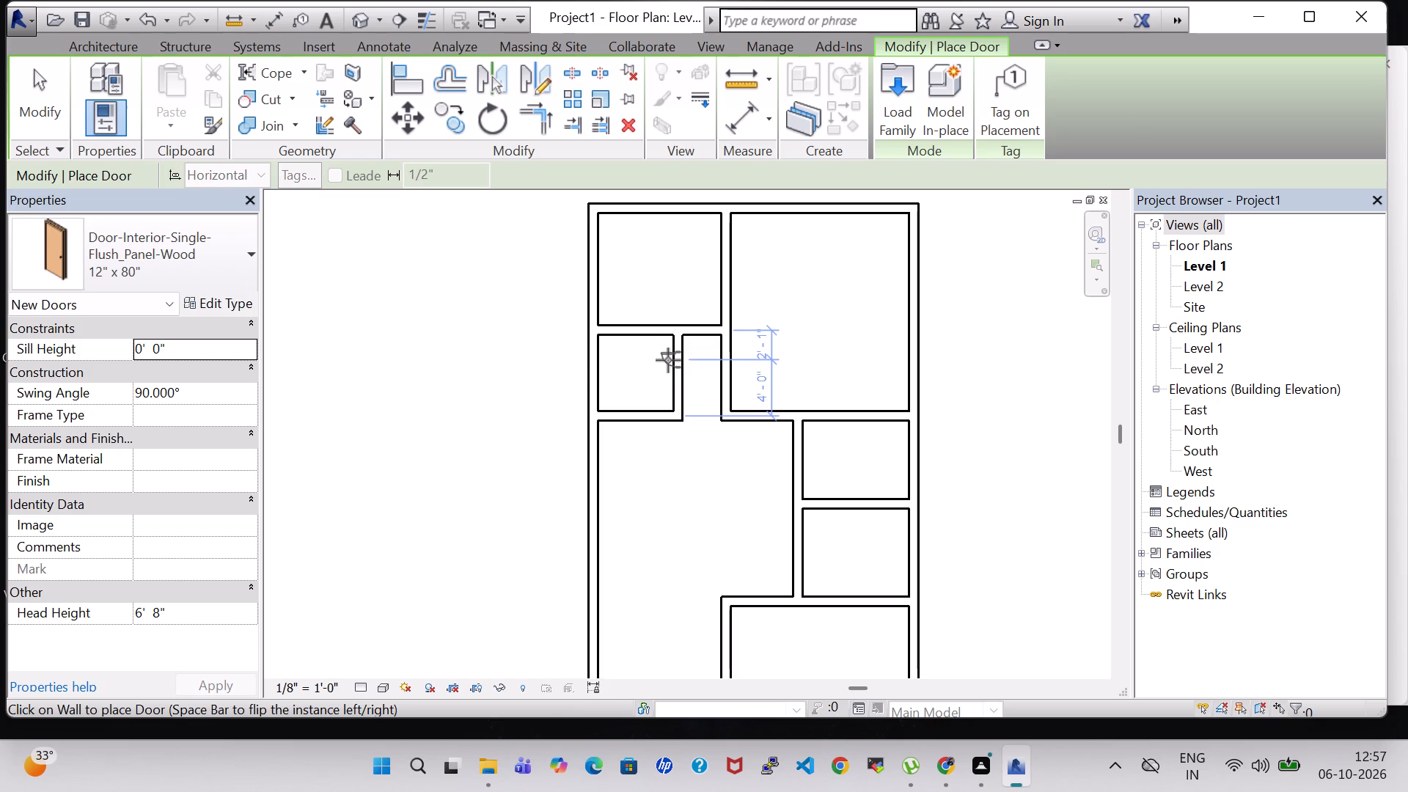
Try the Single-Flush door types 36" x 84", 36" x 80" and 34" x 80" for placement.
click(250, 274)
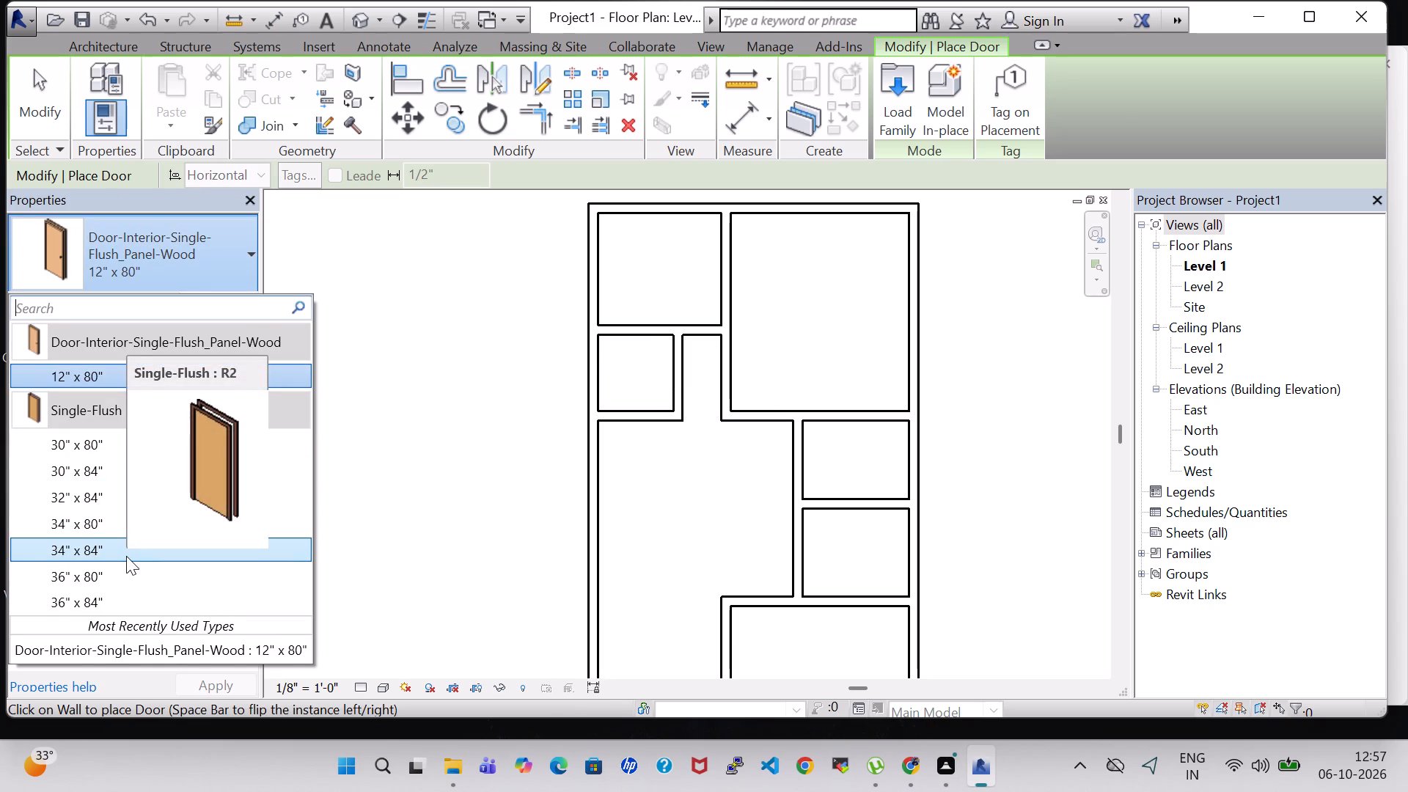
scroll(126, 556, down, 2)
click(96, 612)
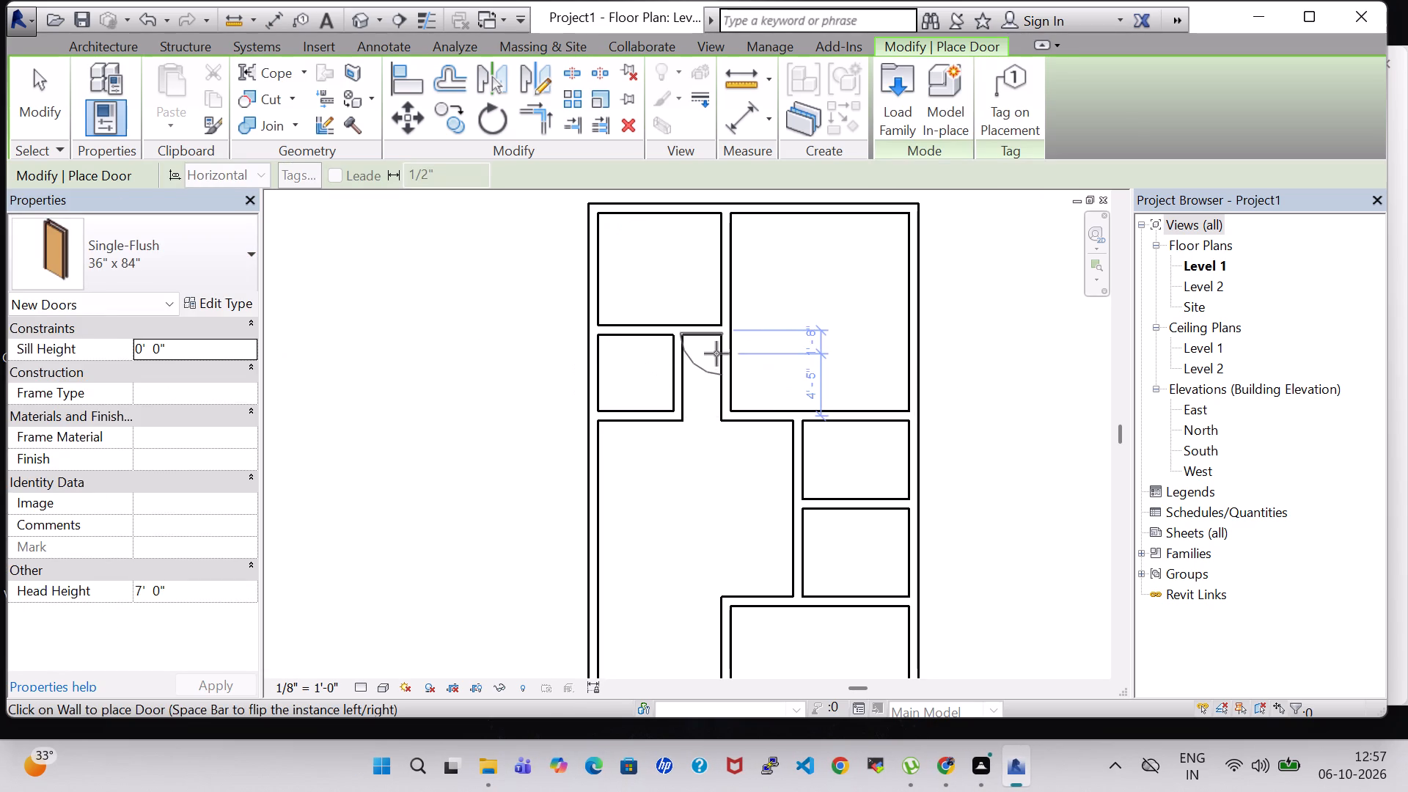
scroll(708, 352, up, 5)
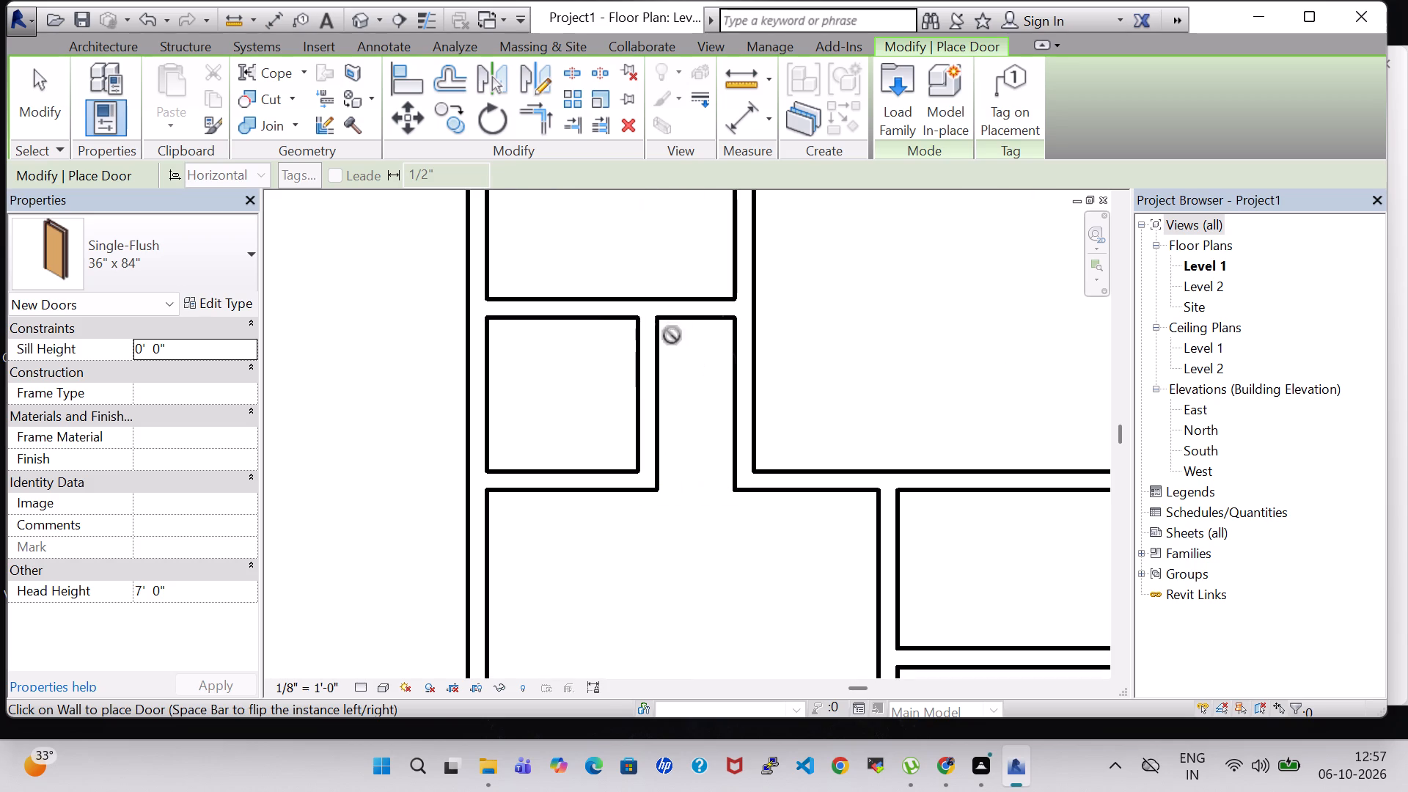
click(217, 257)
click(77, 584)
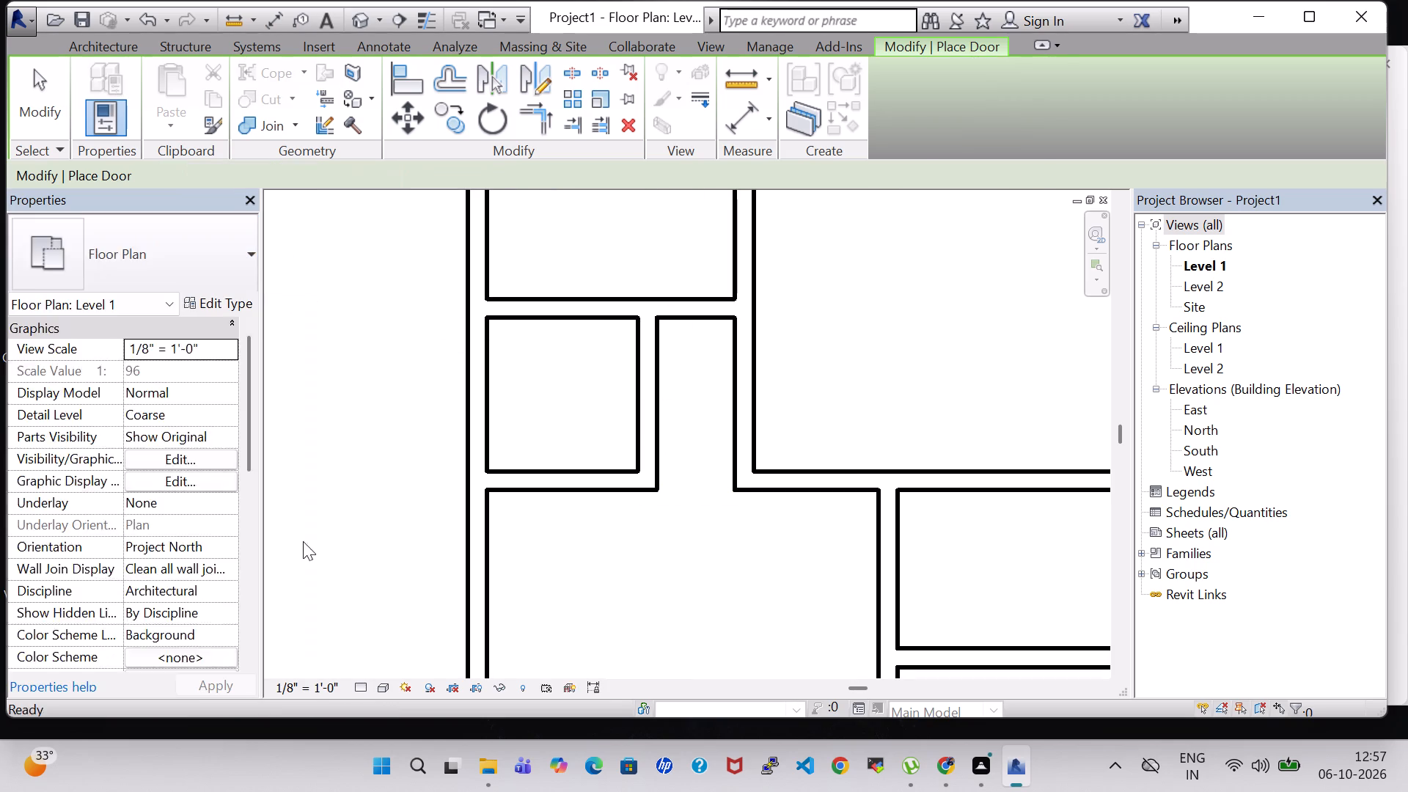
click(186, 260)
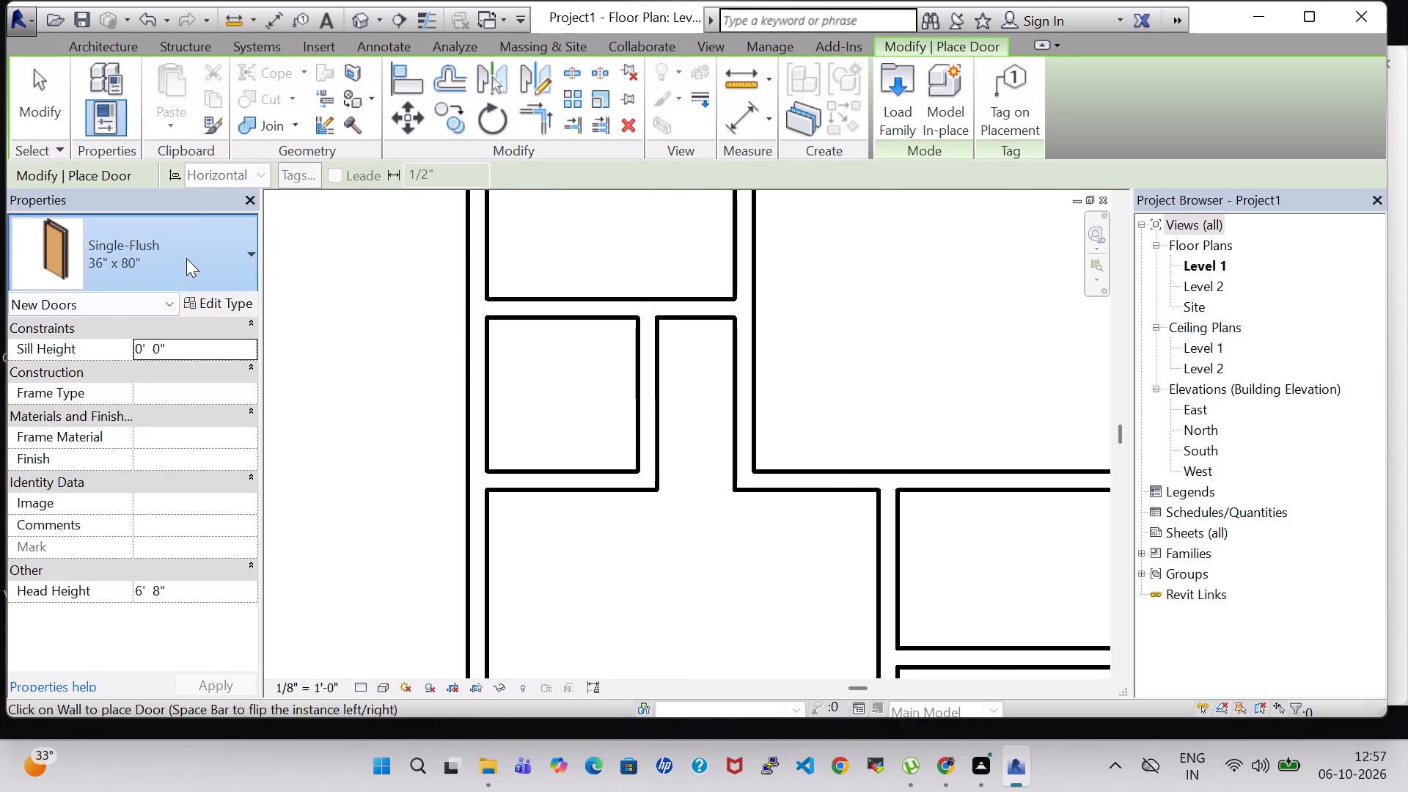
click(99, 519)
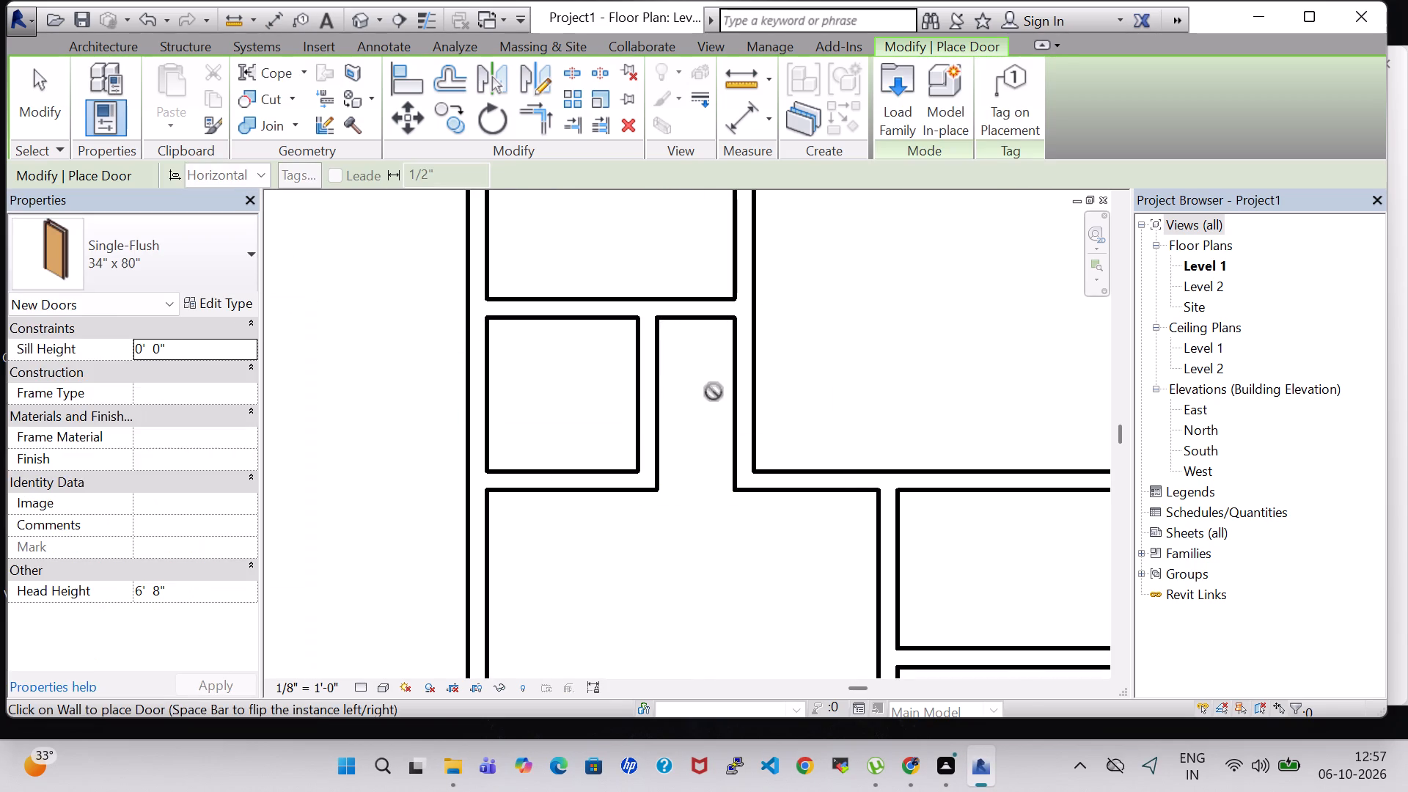
Place a Single-Flush 32" x 84" door centred at the narrow passage's north end, swinging into the northwest room.
click(236, 257)
click(84, 494)
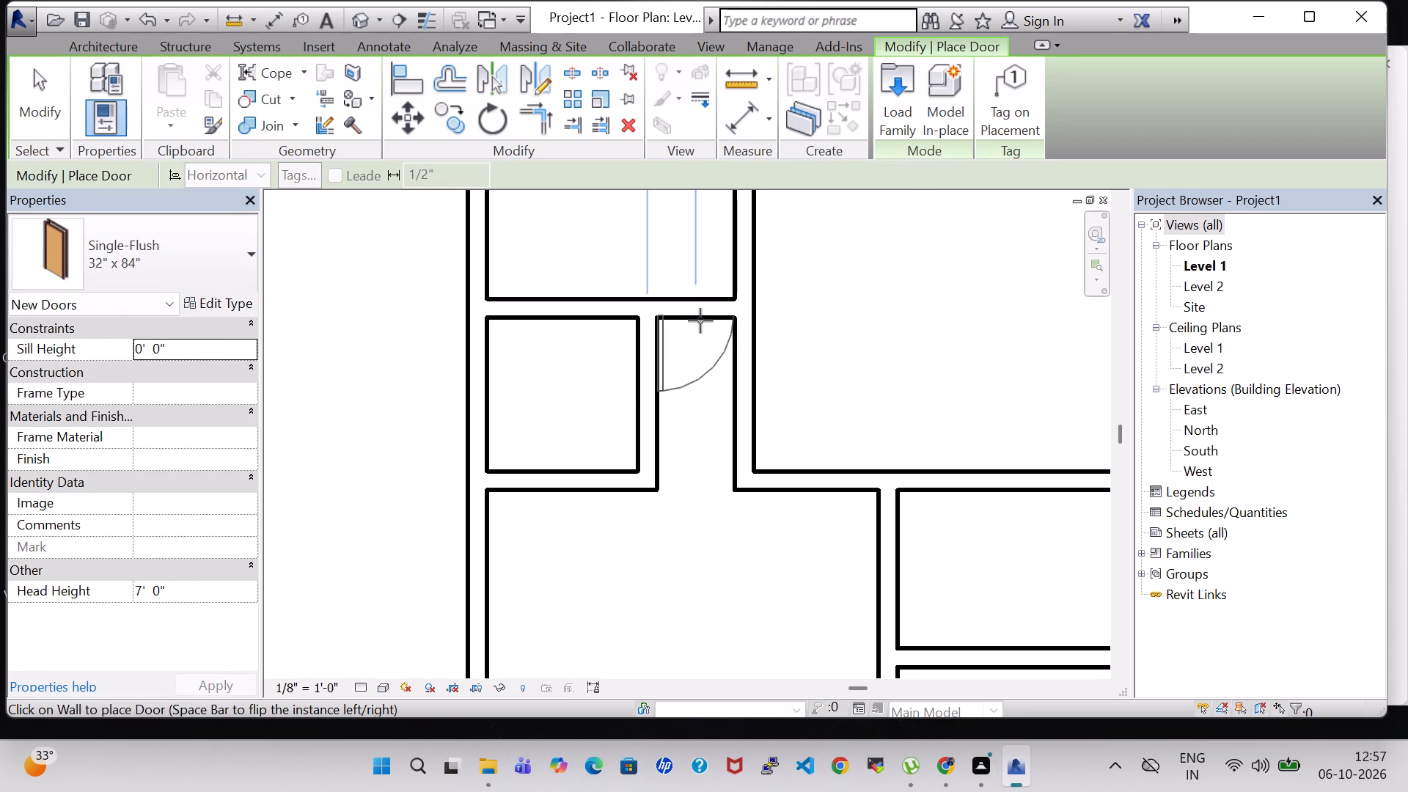
click(703, 300)
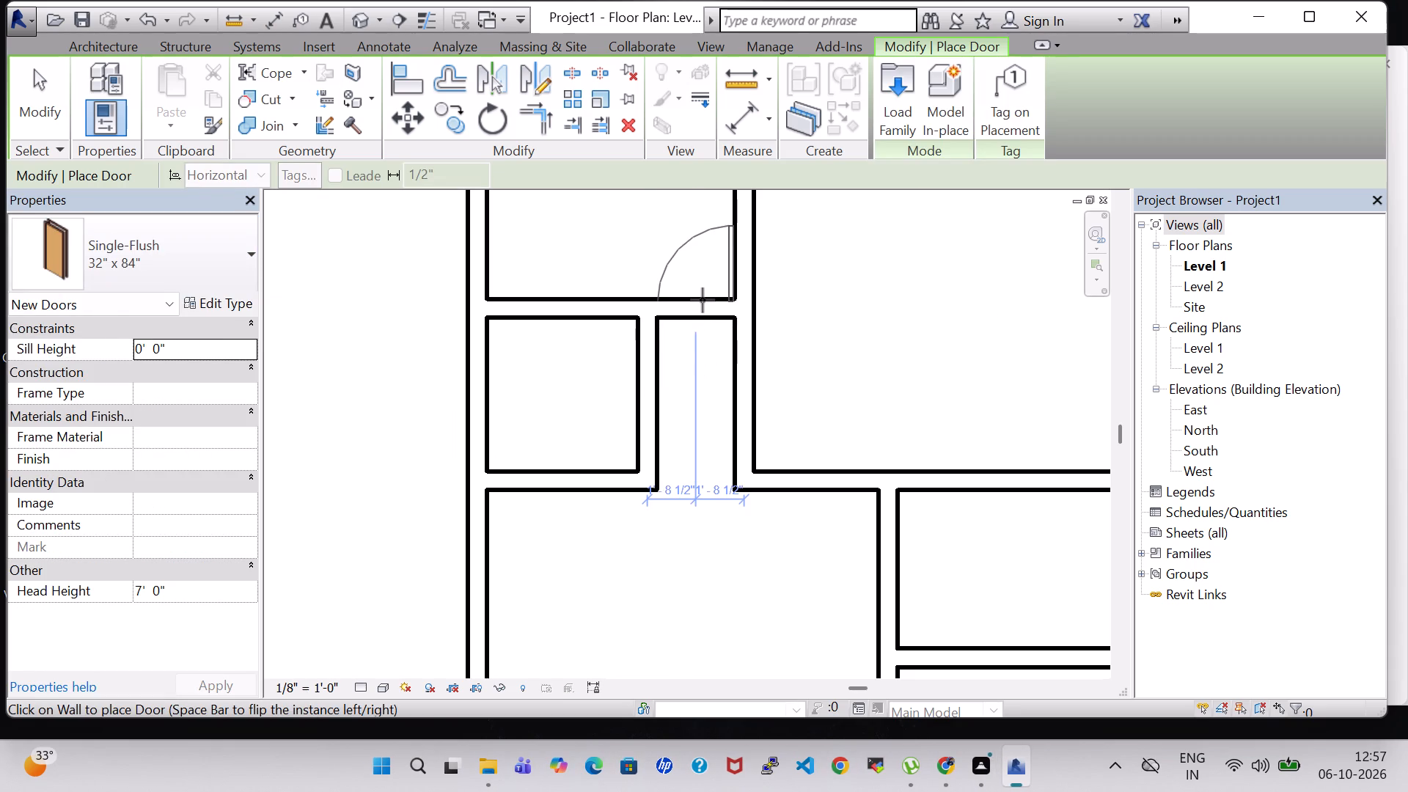
Place a Single-Flush 32" x 84" door in the small west room's east wall, about 1'-9" from its north wall, swinging inward.
scroll(836, 349, down, 1)
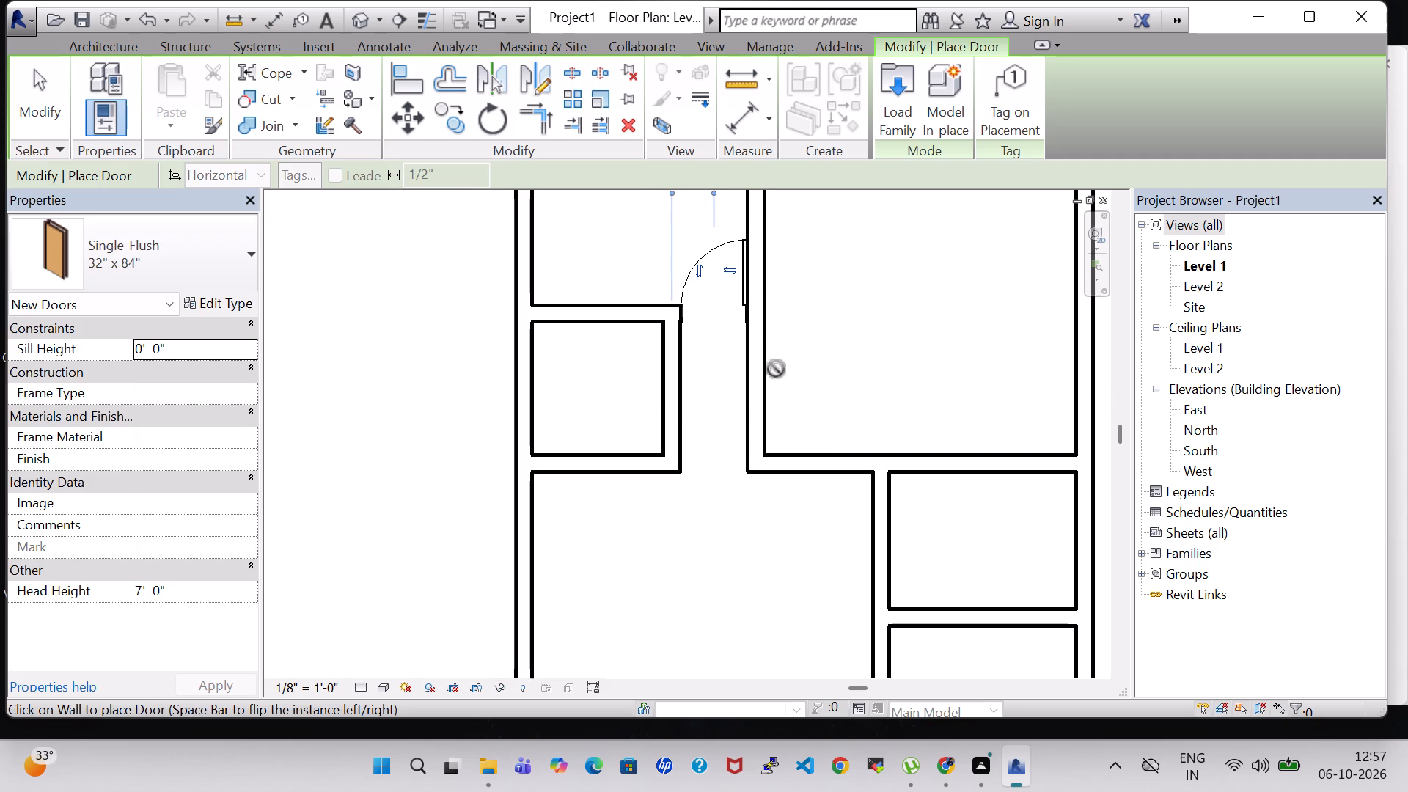
click(667, 356)
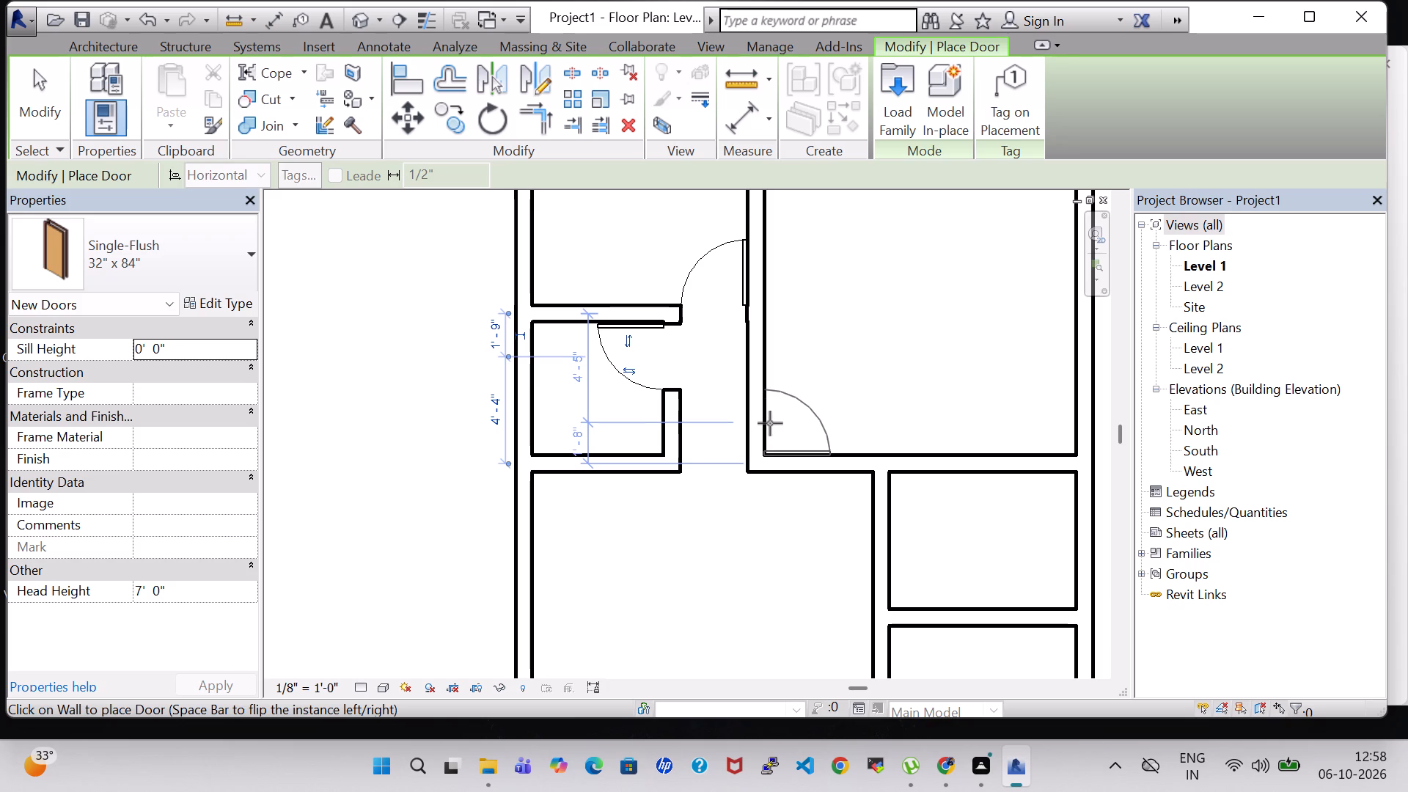
Place a Single-Flush 32" x 84" door in the northeast room's west wall, about 1'-8" from its south wall, swinging inward.
click(770, 423)
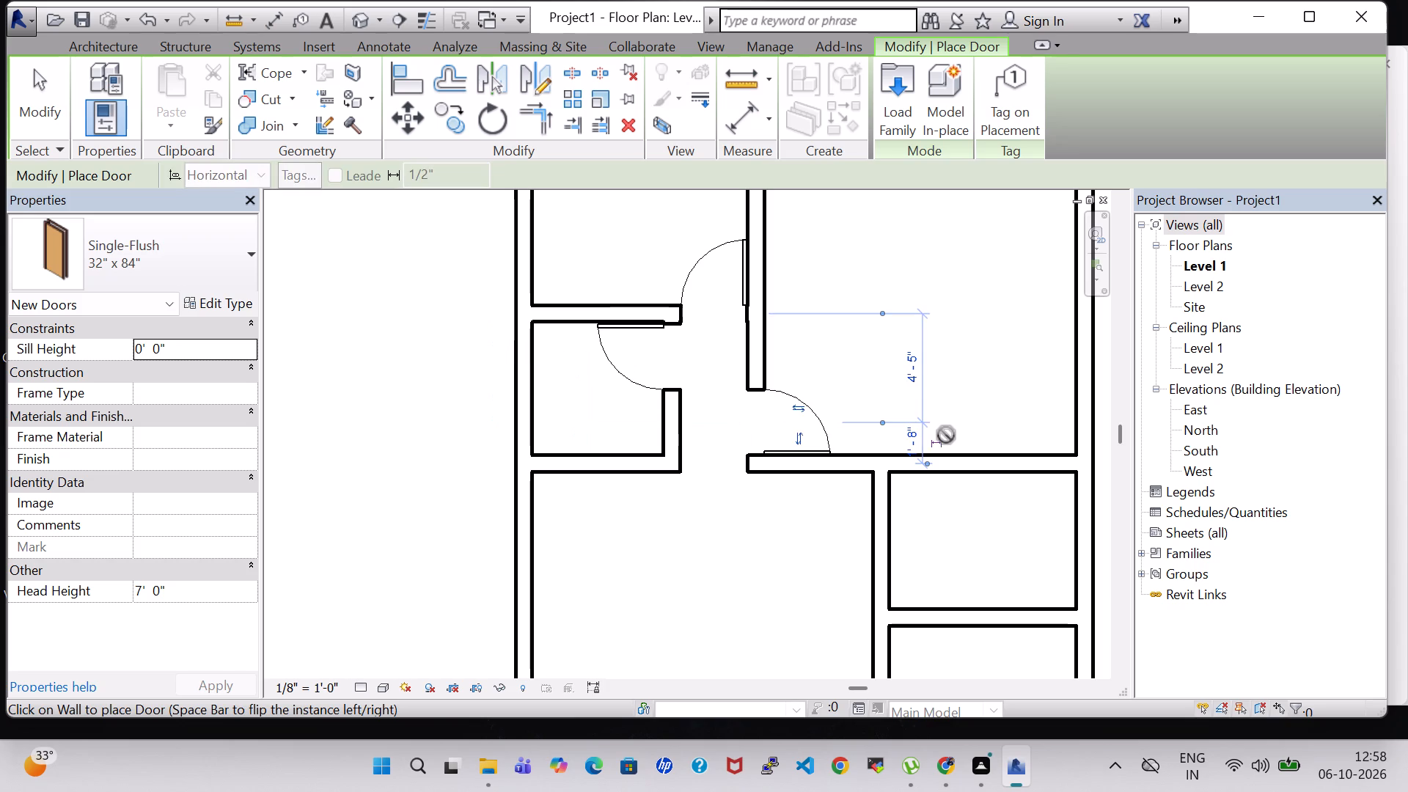
key(Down)
Place two inward-swinging Single-Flush 32" x 84" doors in the north exterior wall, about 1'-7" either side of the dividing wall.
scroll(728, 582, down, 1)
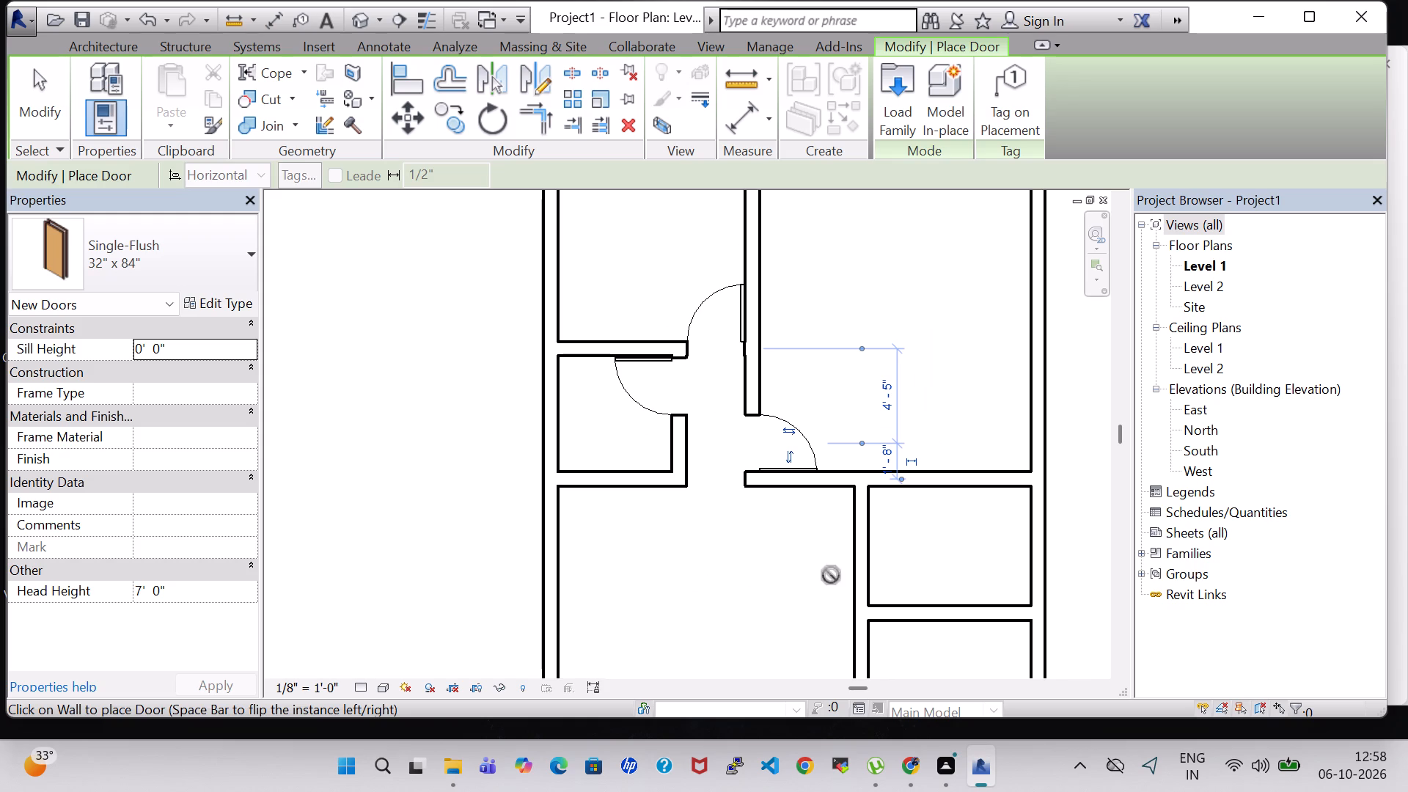
scroll(778, 579, down, 2)
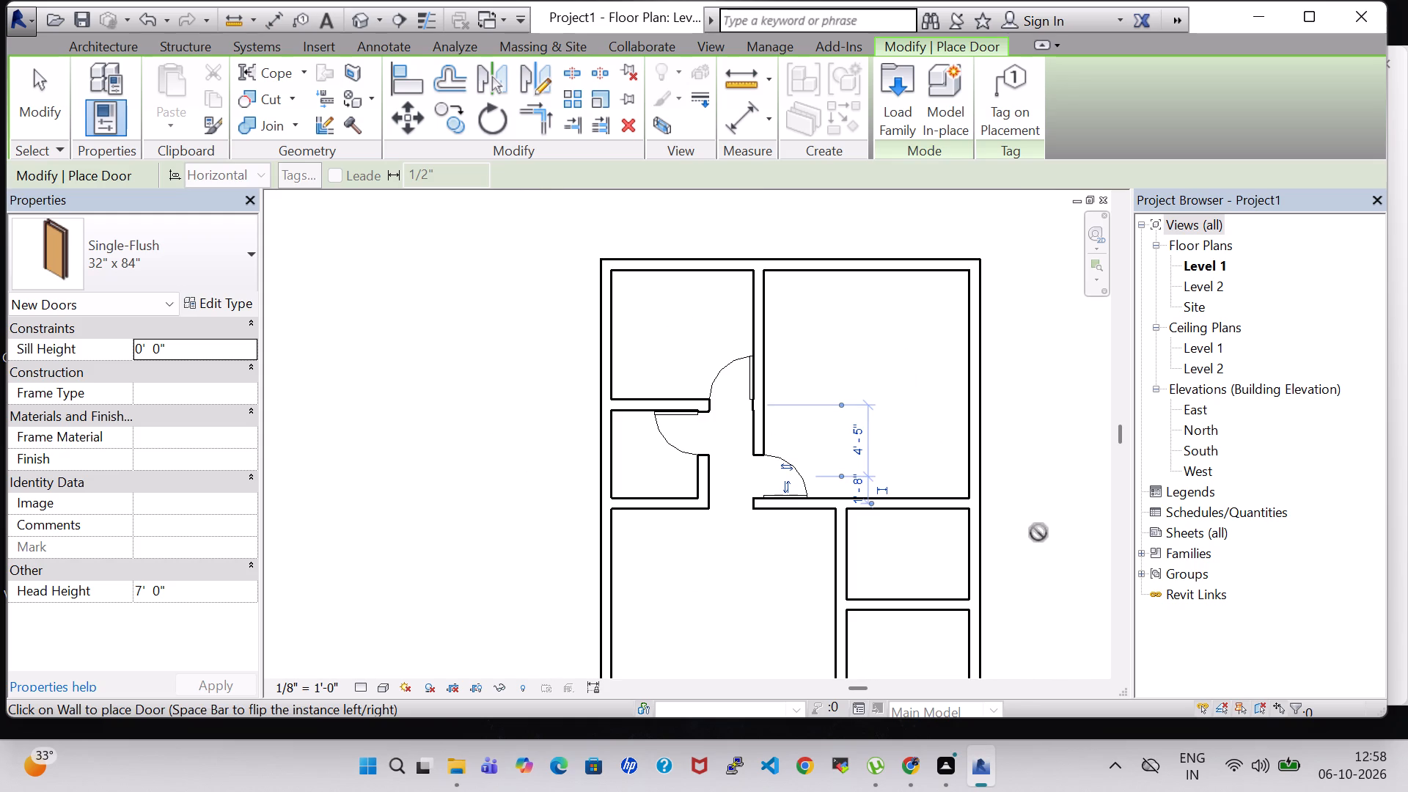
click(733, 276)
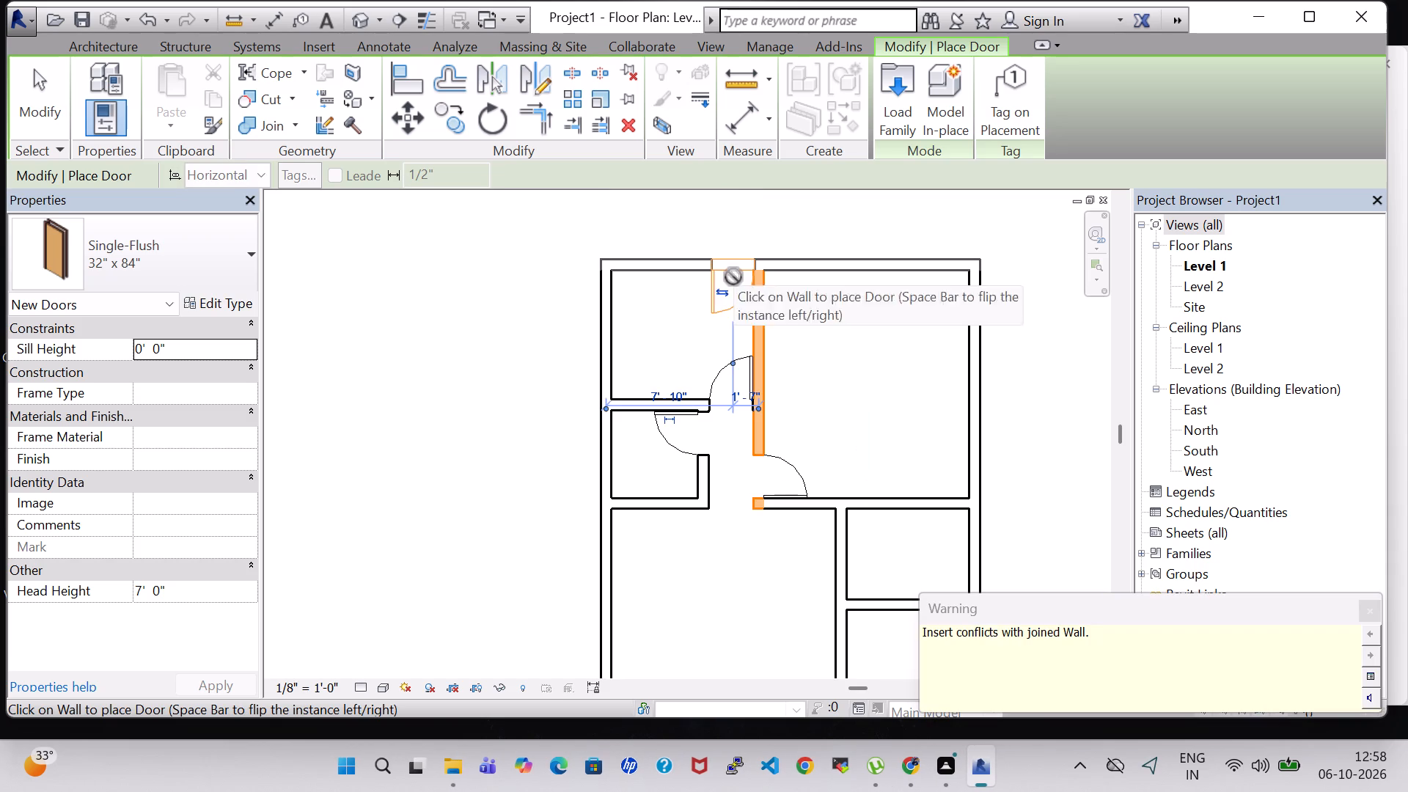
click(1360, 615)
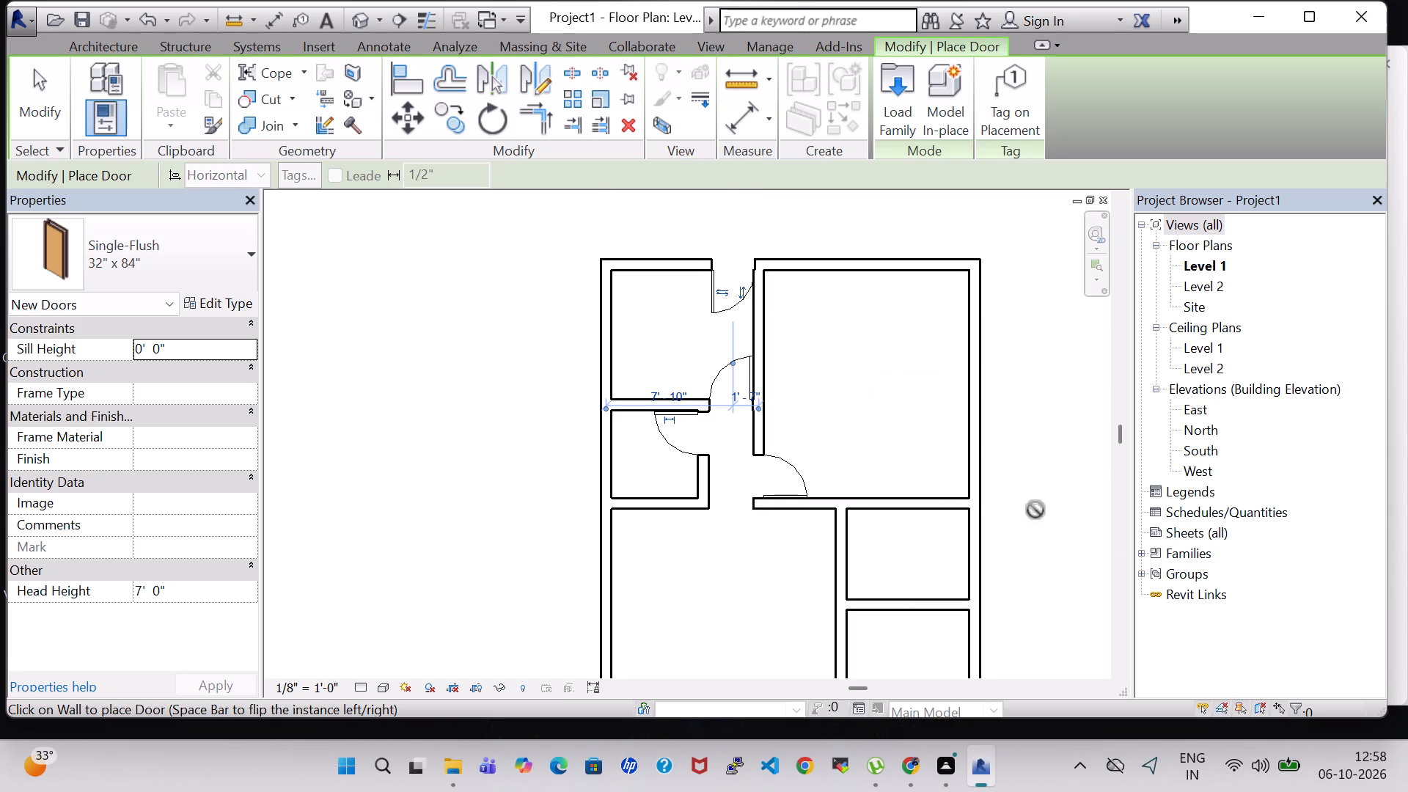
click(784, 276)
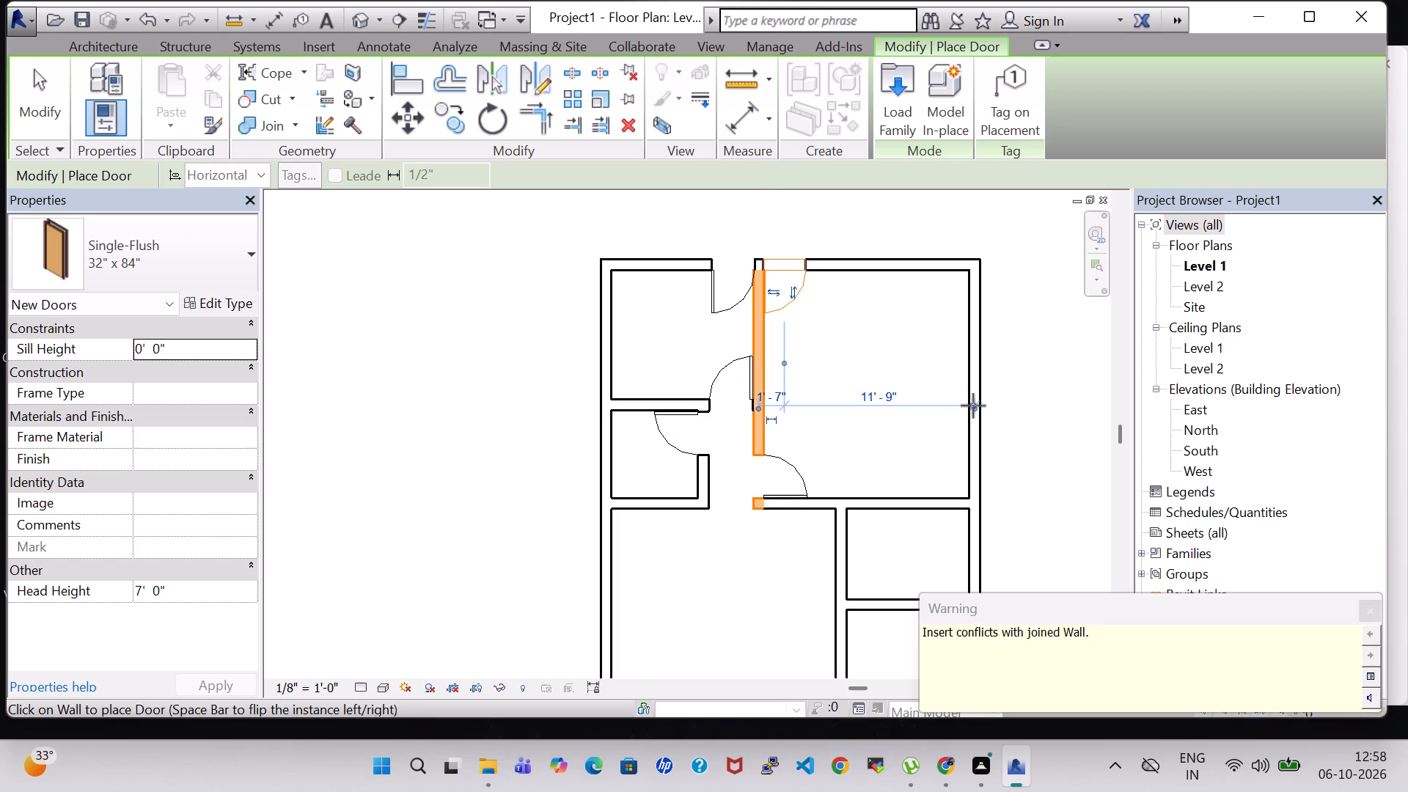
click(1363, 607)
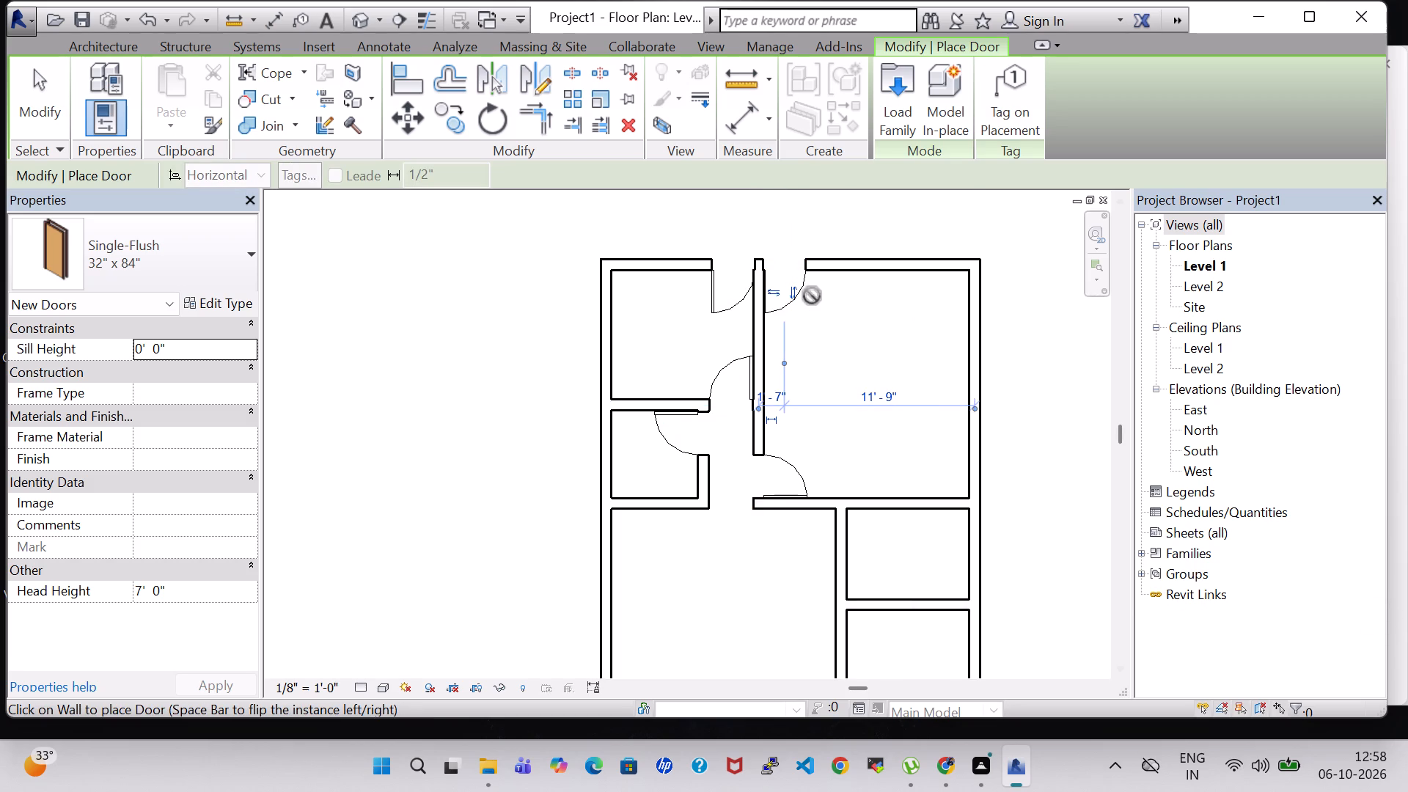
key(Escape)
key(Escape)
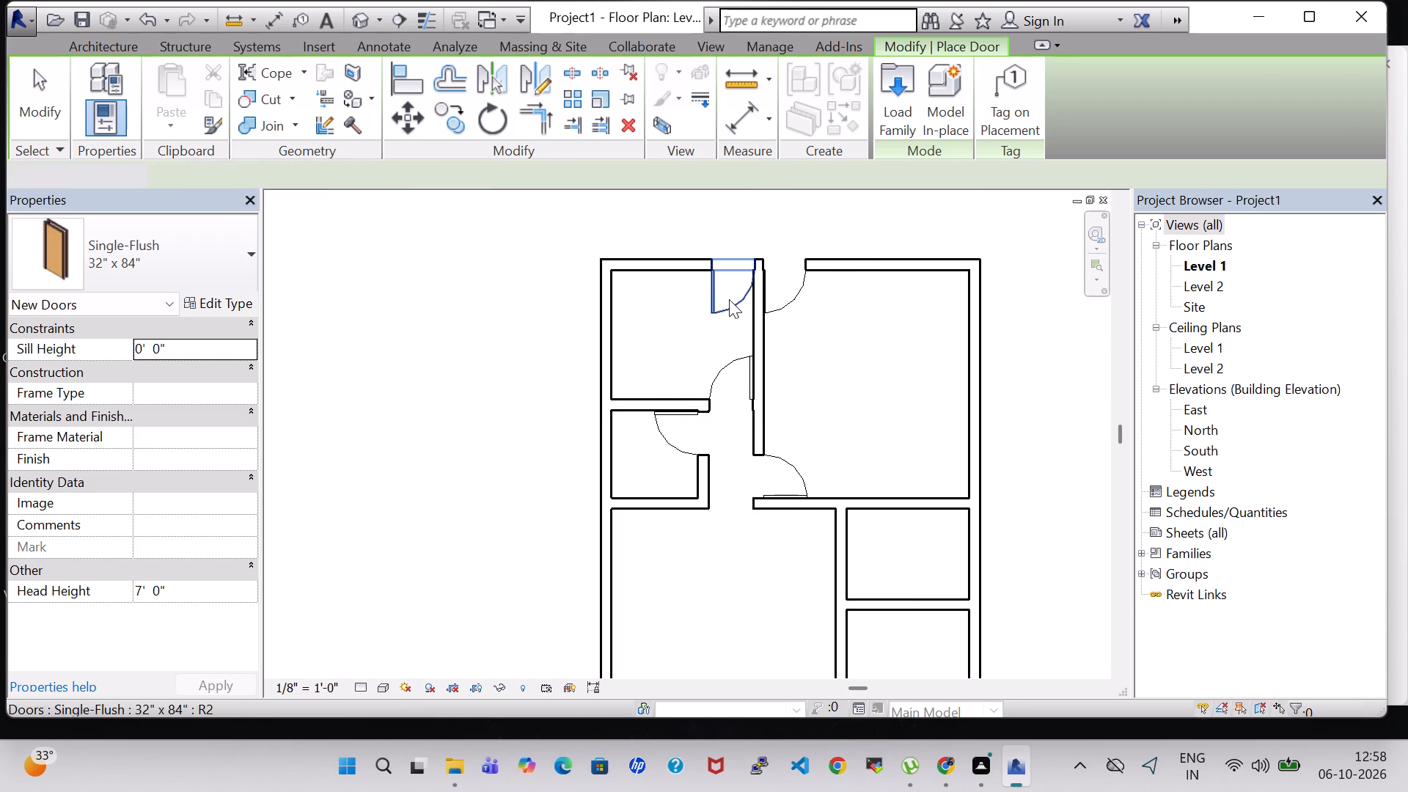
Flip the northwest room's exterior door hinge to the east, and nudge both exterior doors to about 1'-10" from the dividing wall.
click(729, 299)
key(space)
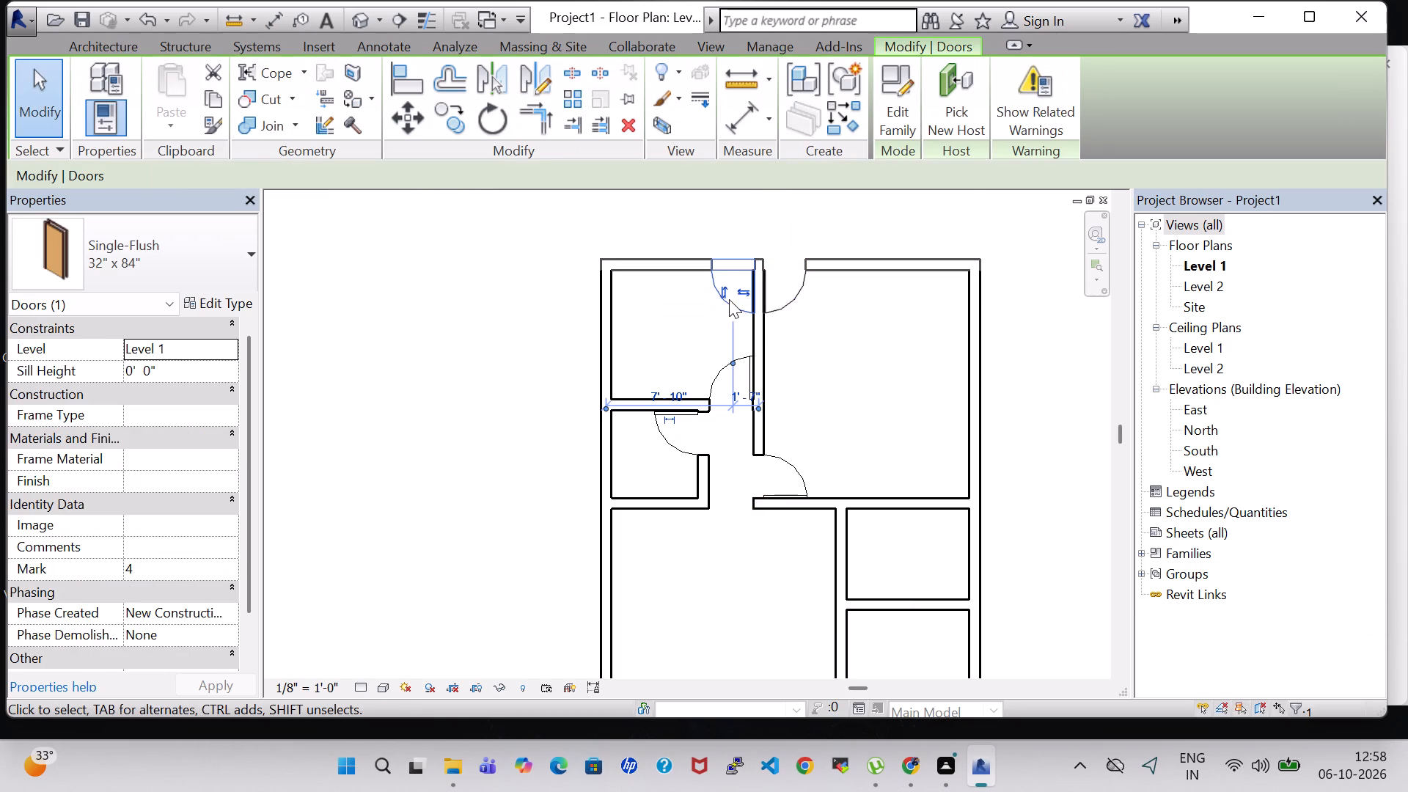
click(789, 293)
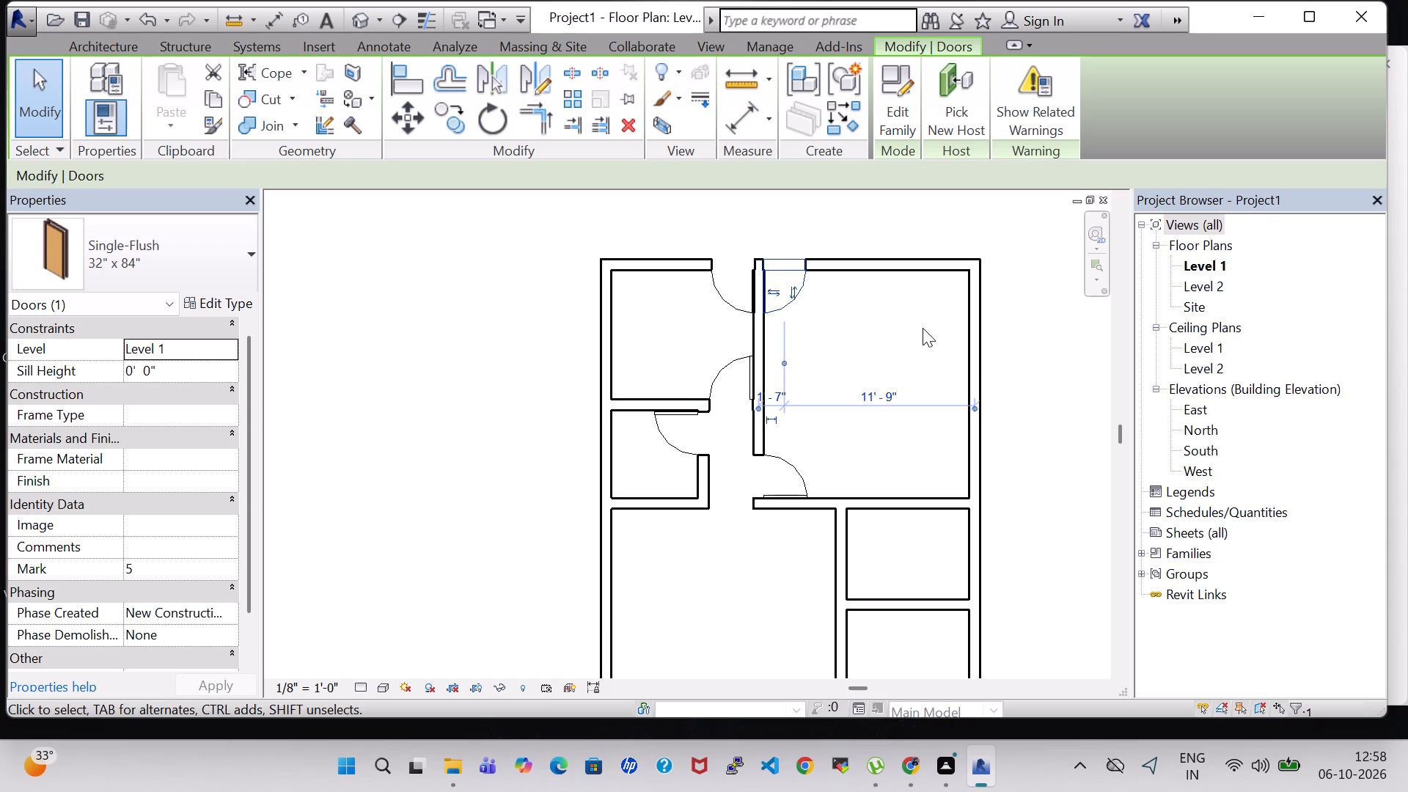
key(Right)
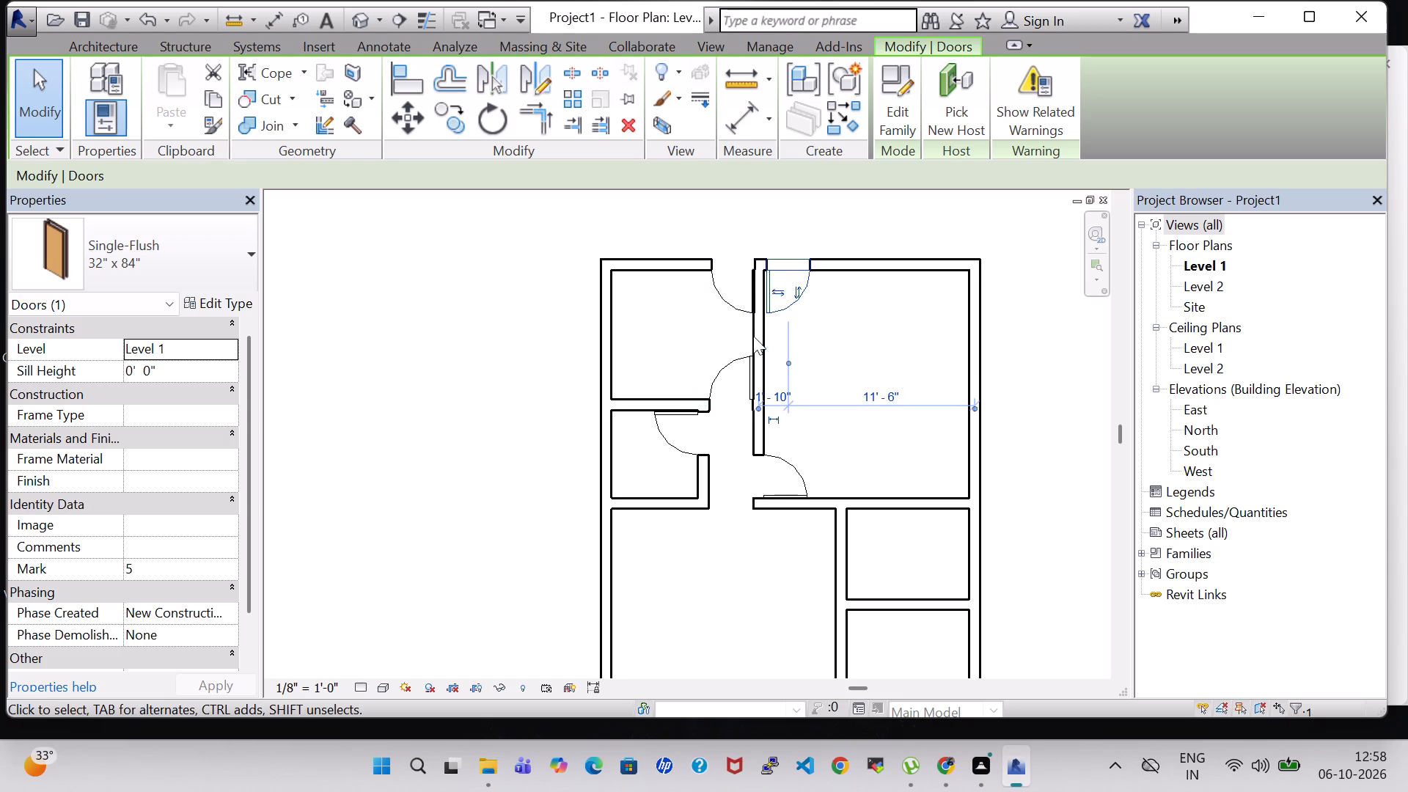
click(736, 298)
key(Left)
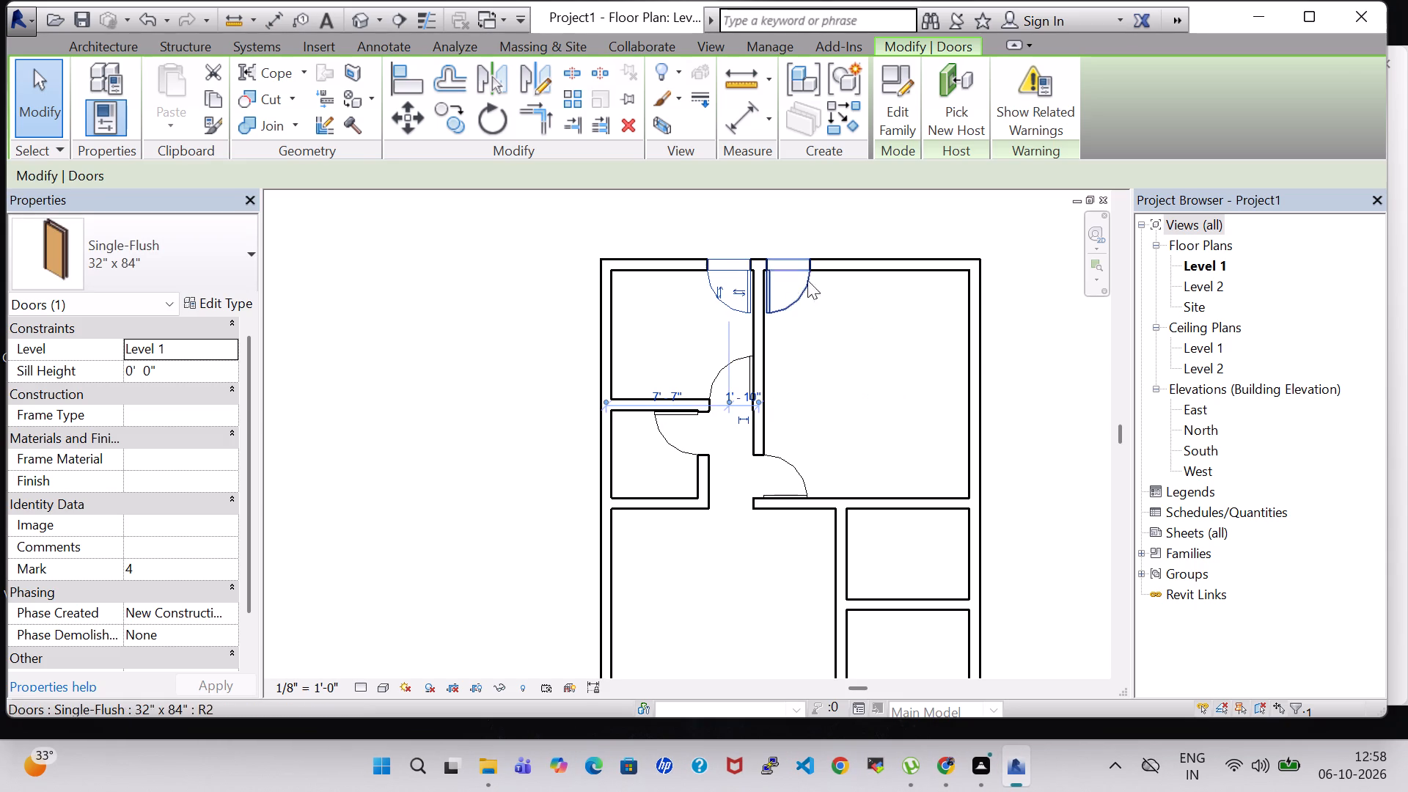
click(1059, 340)
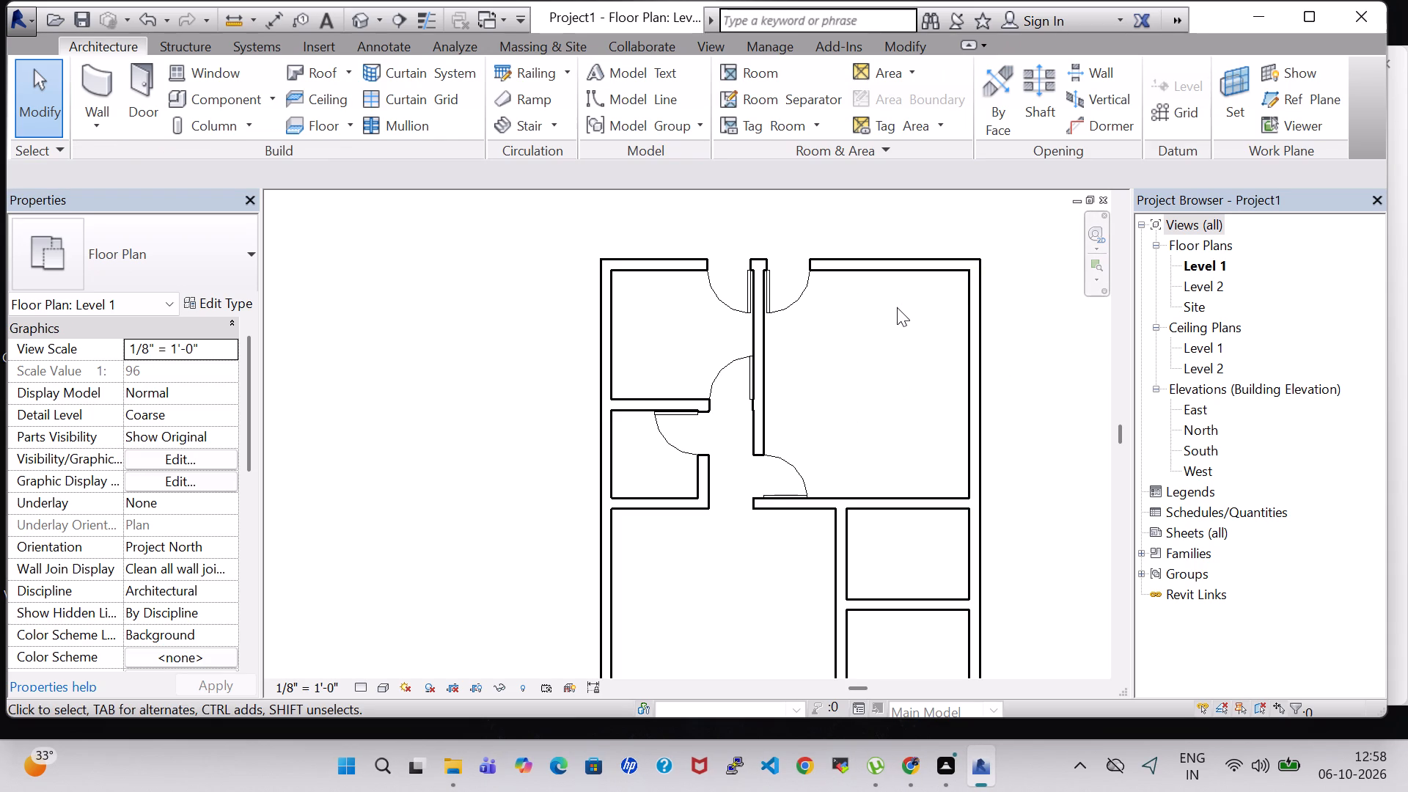
Place Single-Flush 30" x 80" doors in the two small east rooms' west walls, about 1'-8" and 2'-1" from their north walls.
scroll(875, 430, down, 1)
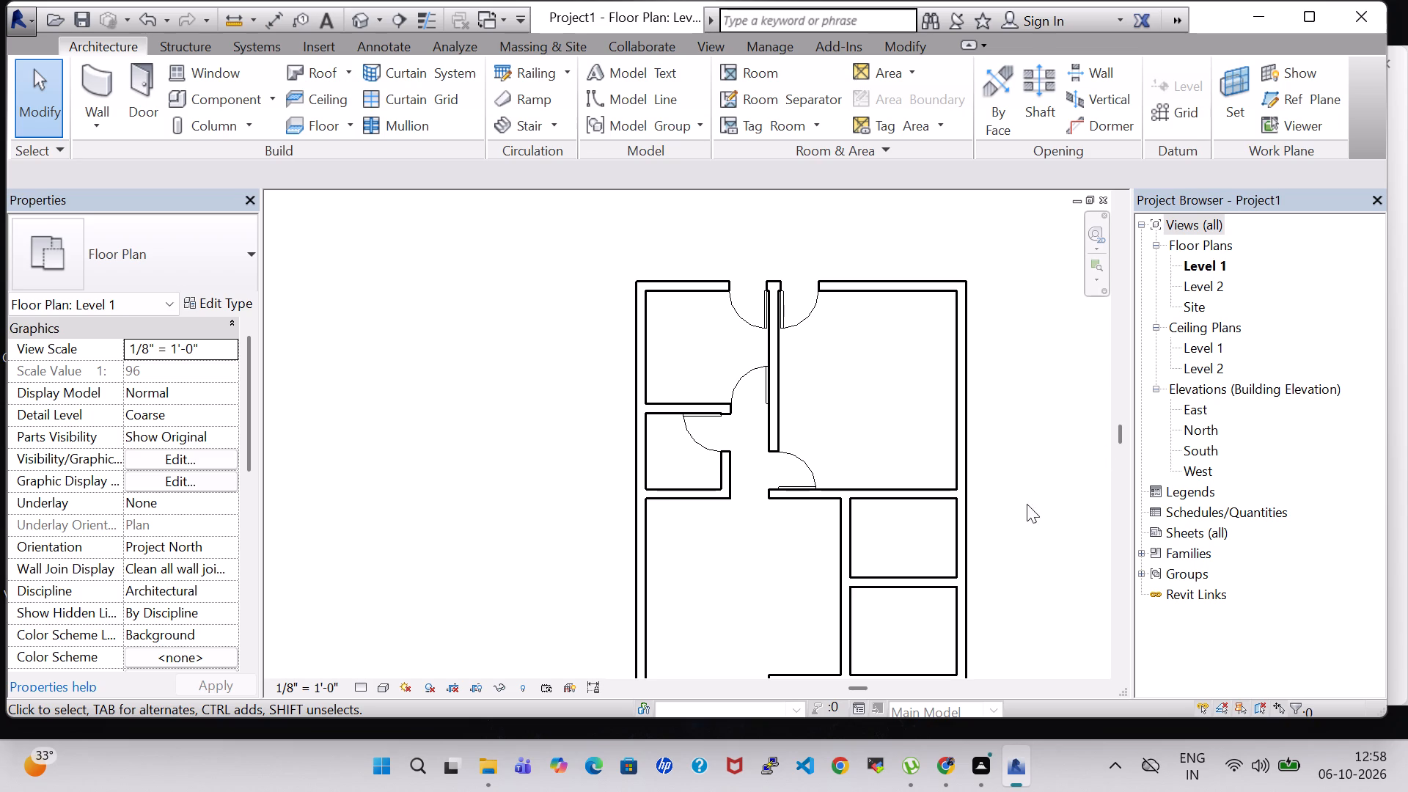
click(163, 79)
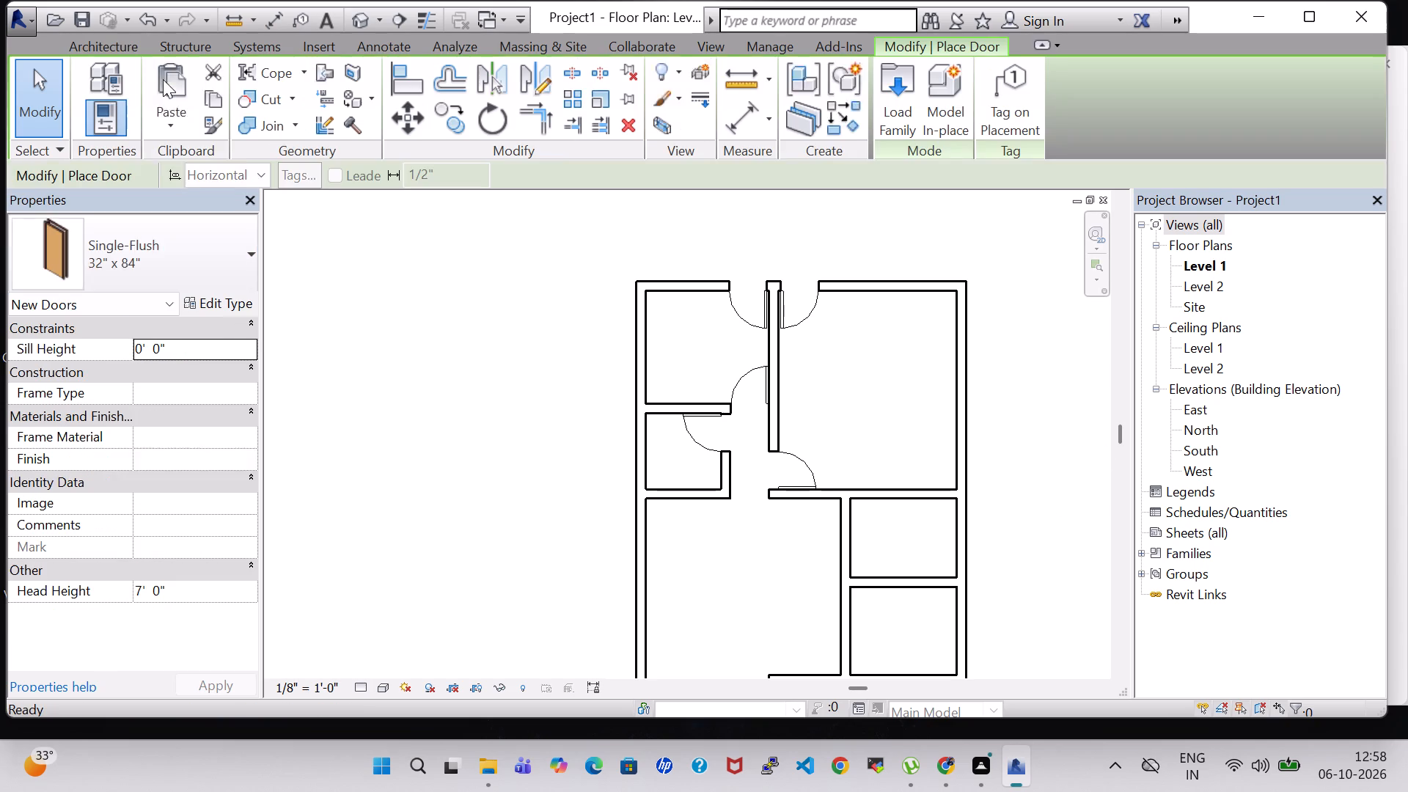
click(180, 253)
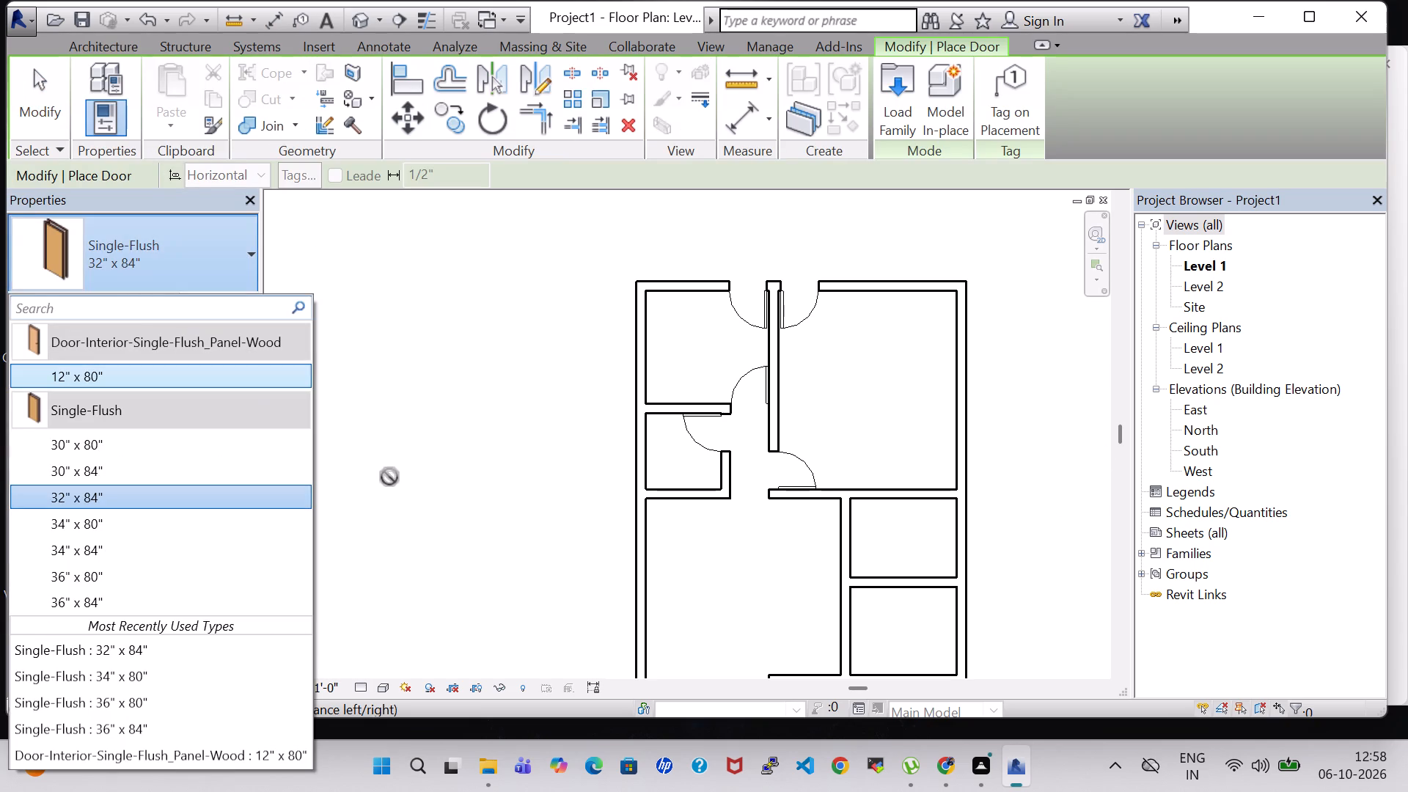
click(1106, 531)
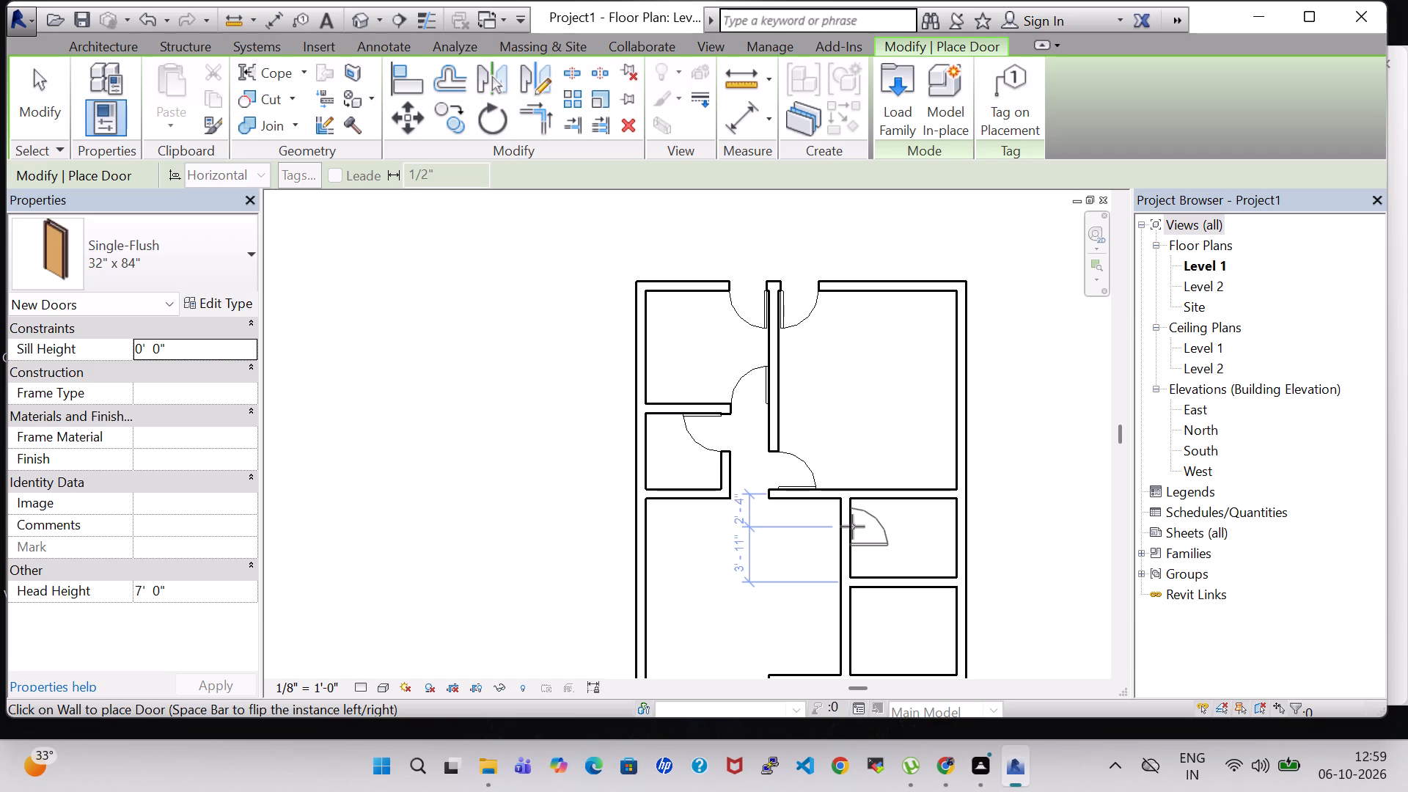
click(234, 263)
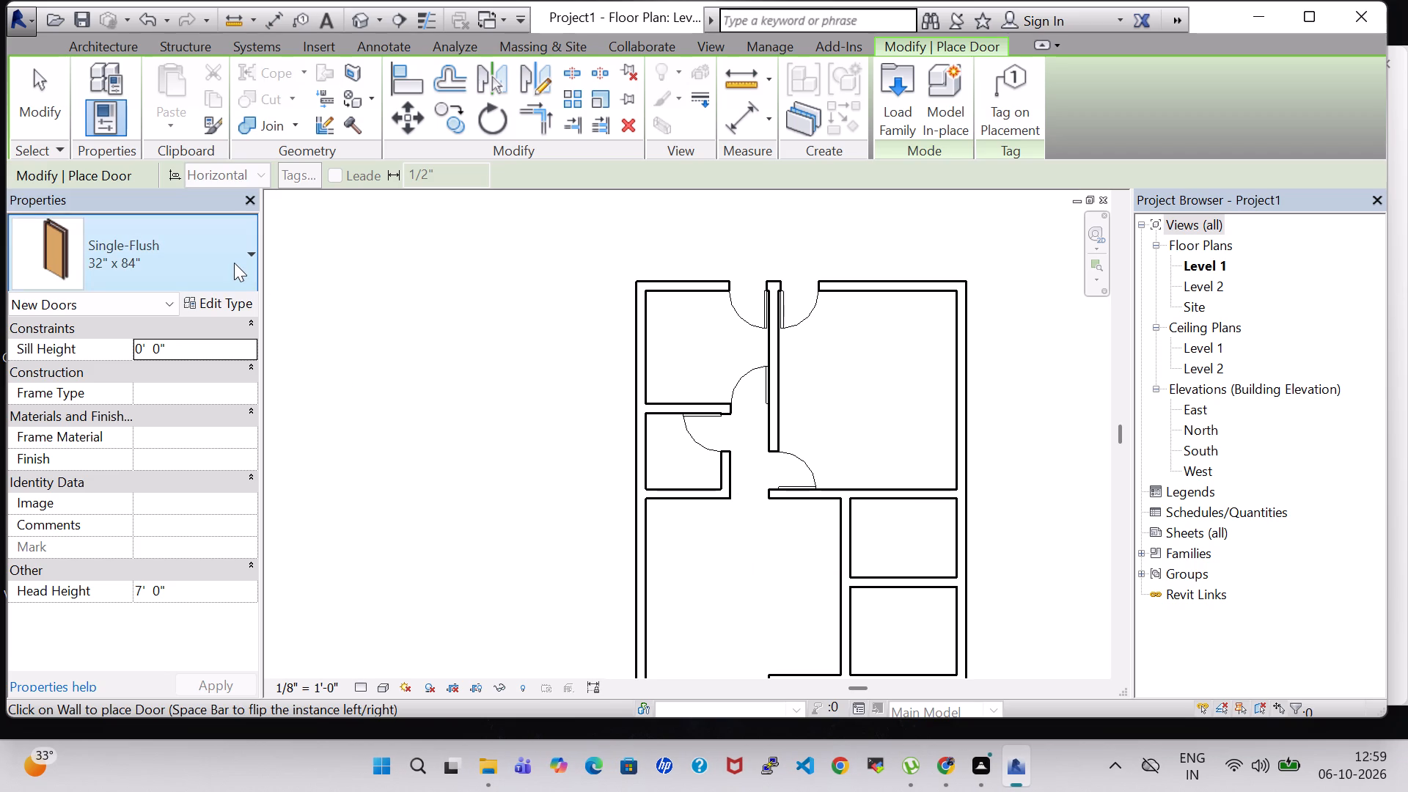
click(98, 444)
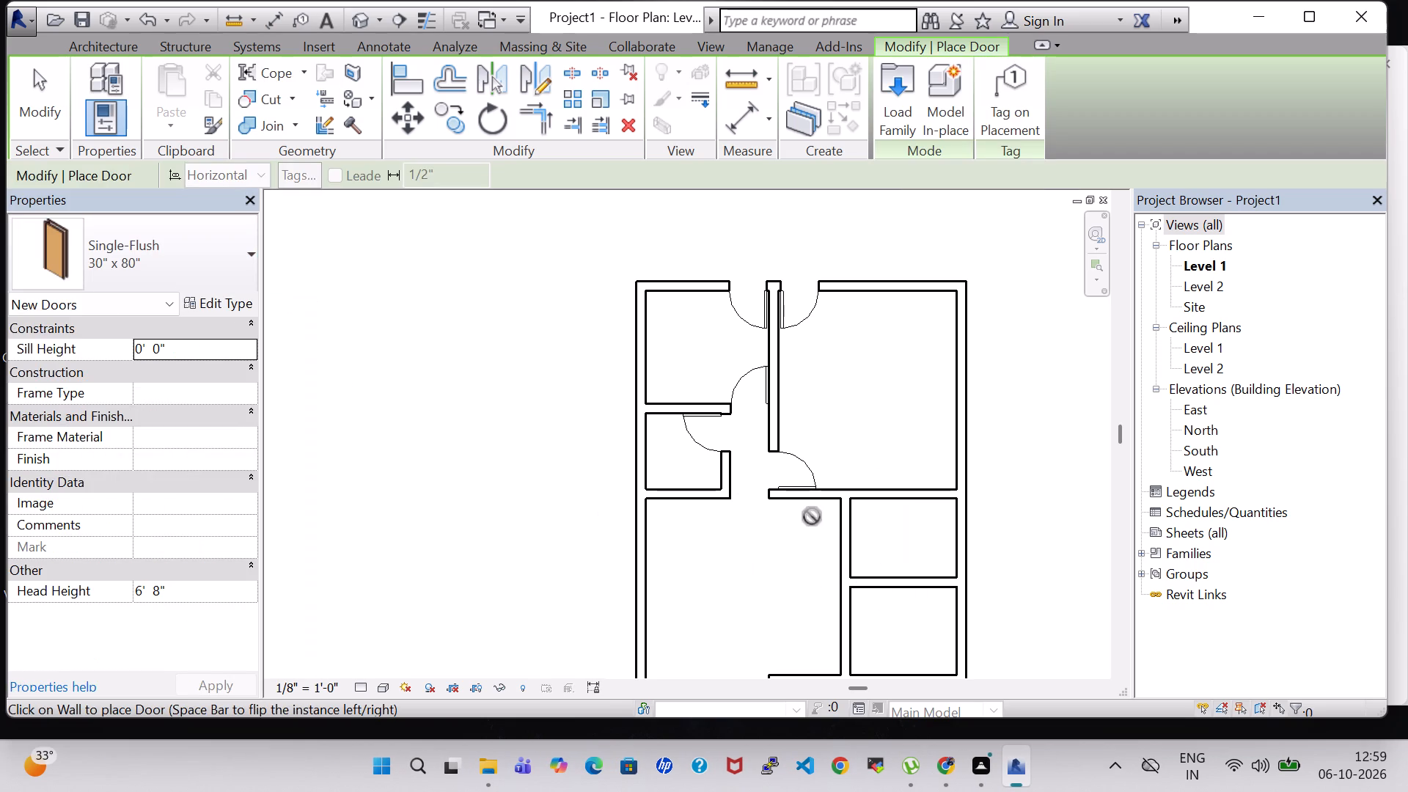
click(852, 518)
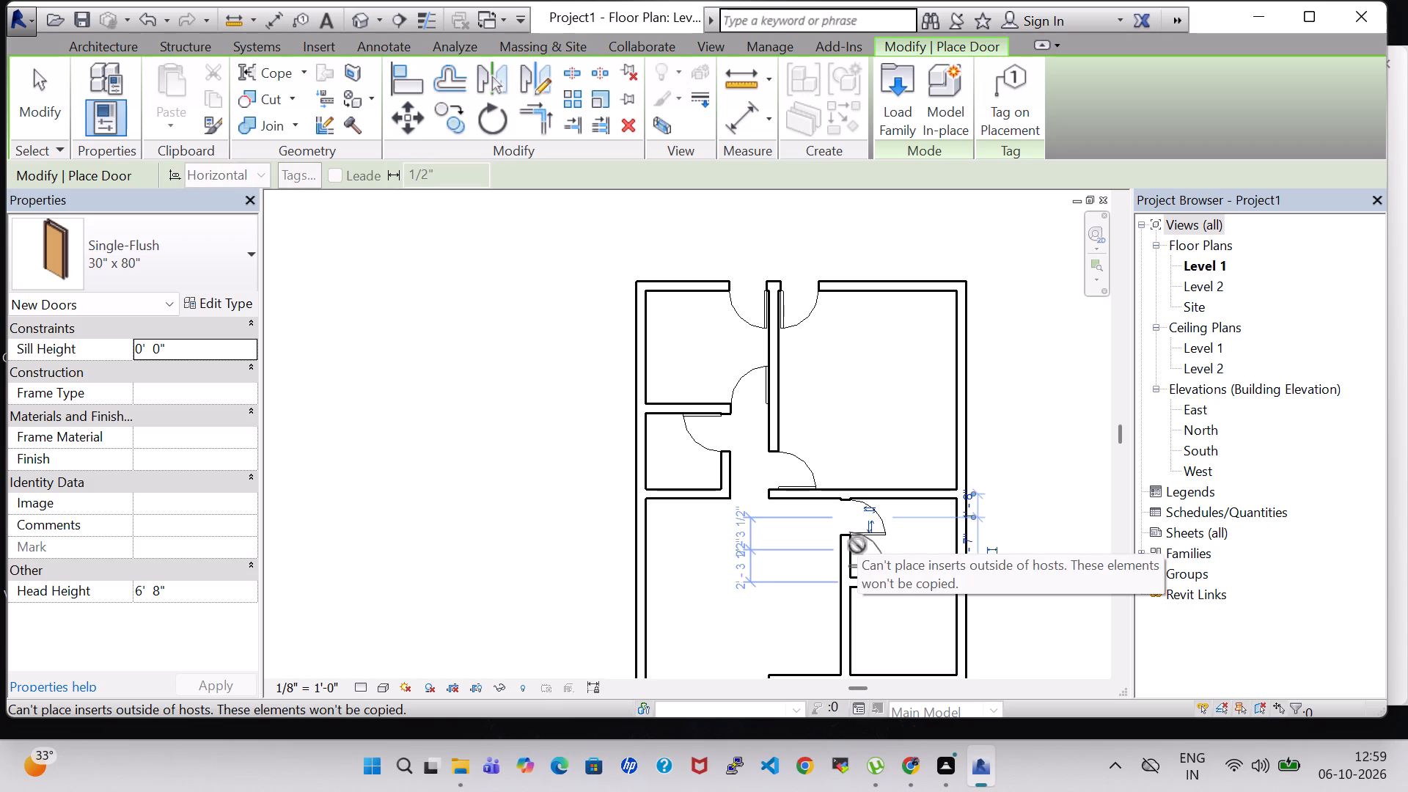
click(854, 611)
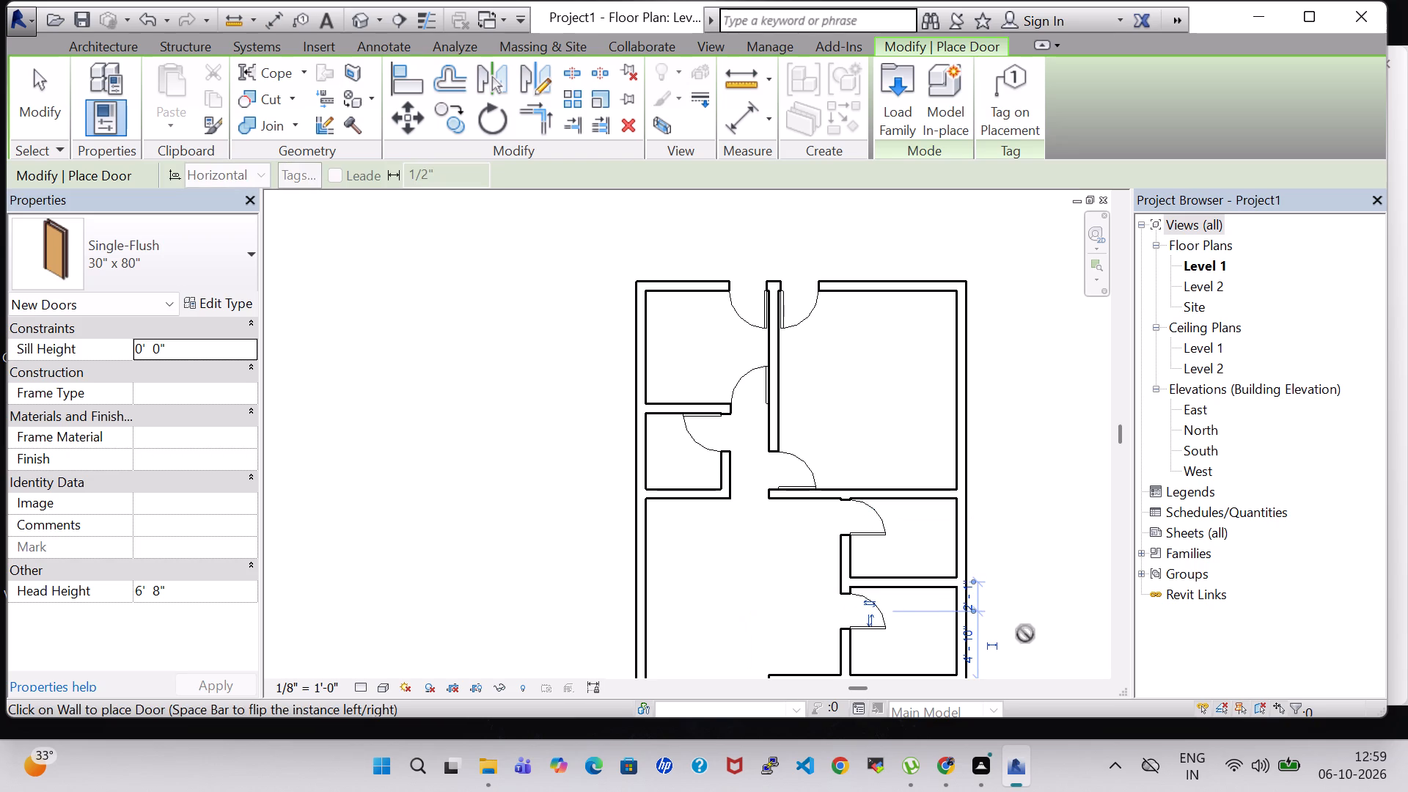
key(Escape)
key(Escape)
Flip both small east rooms' doors to hinge on the north side, and nudge the southern door slightly north.
click(864, 606)
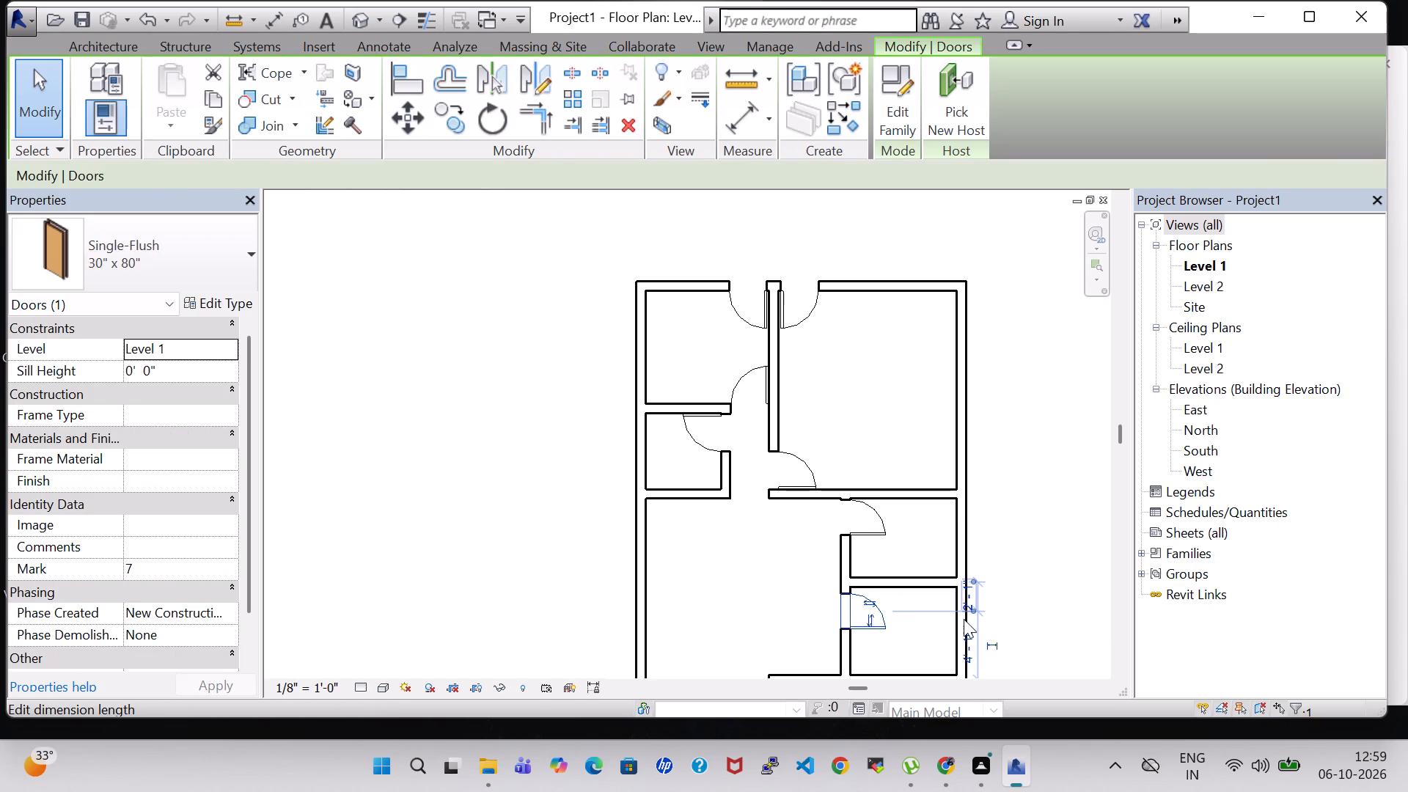
key(space)
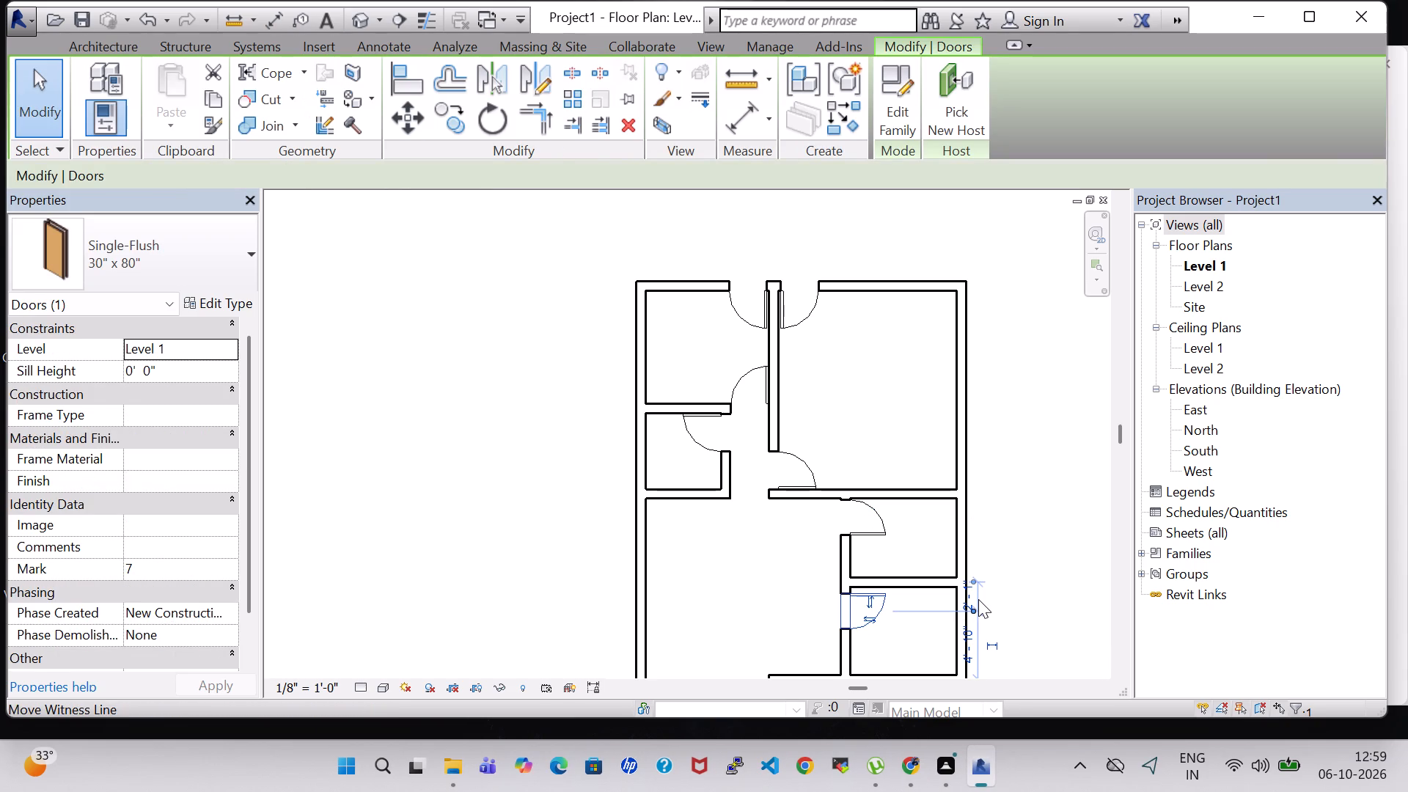
key(Up)
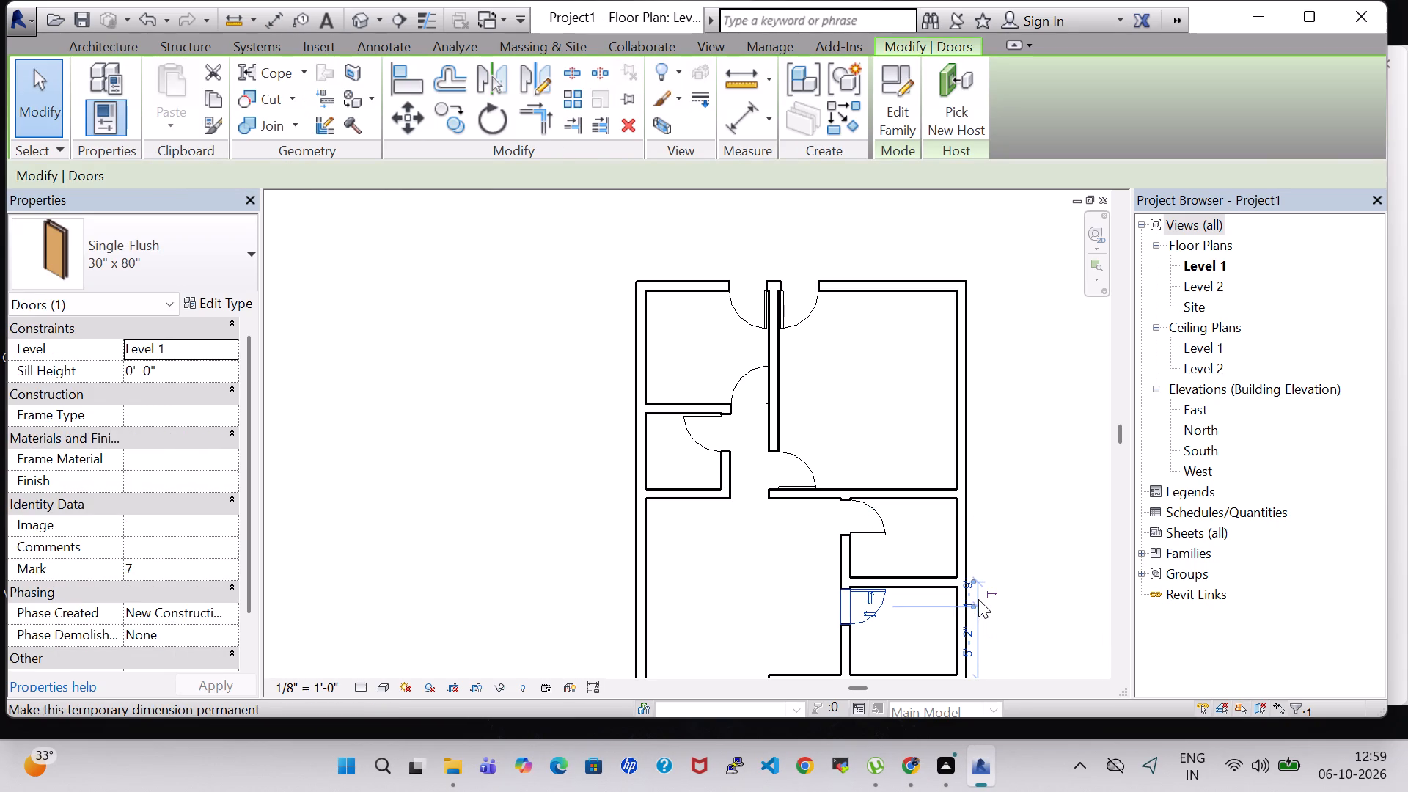
click(879, 524)
key(space)
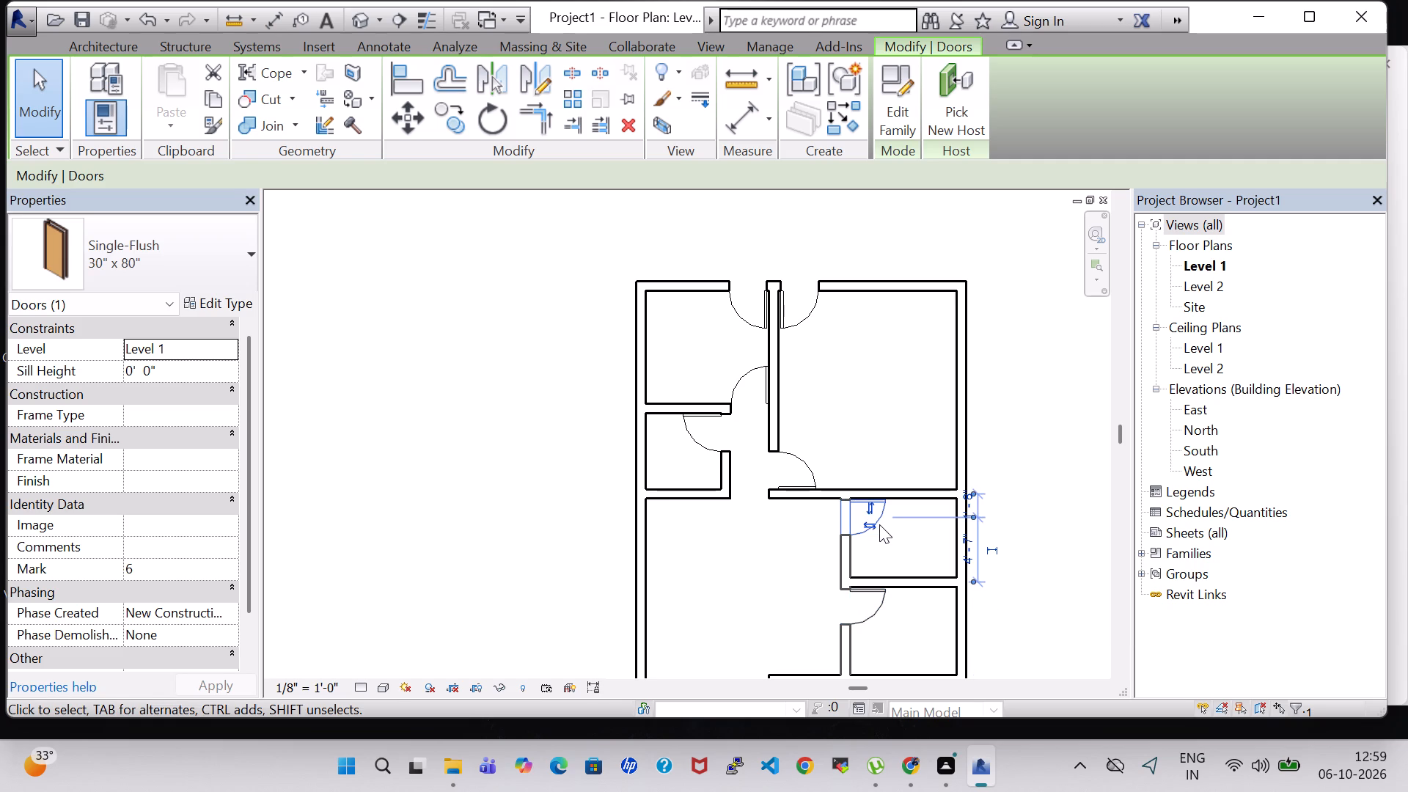
click(1061, 563)
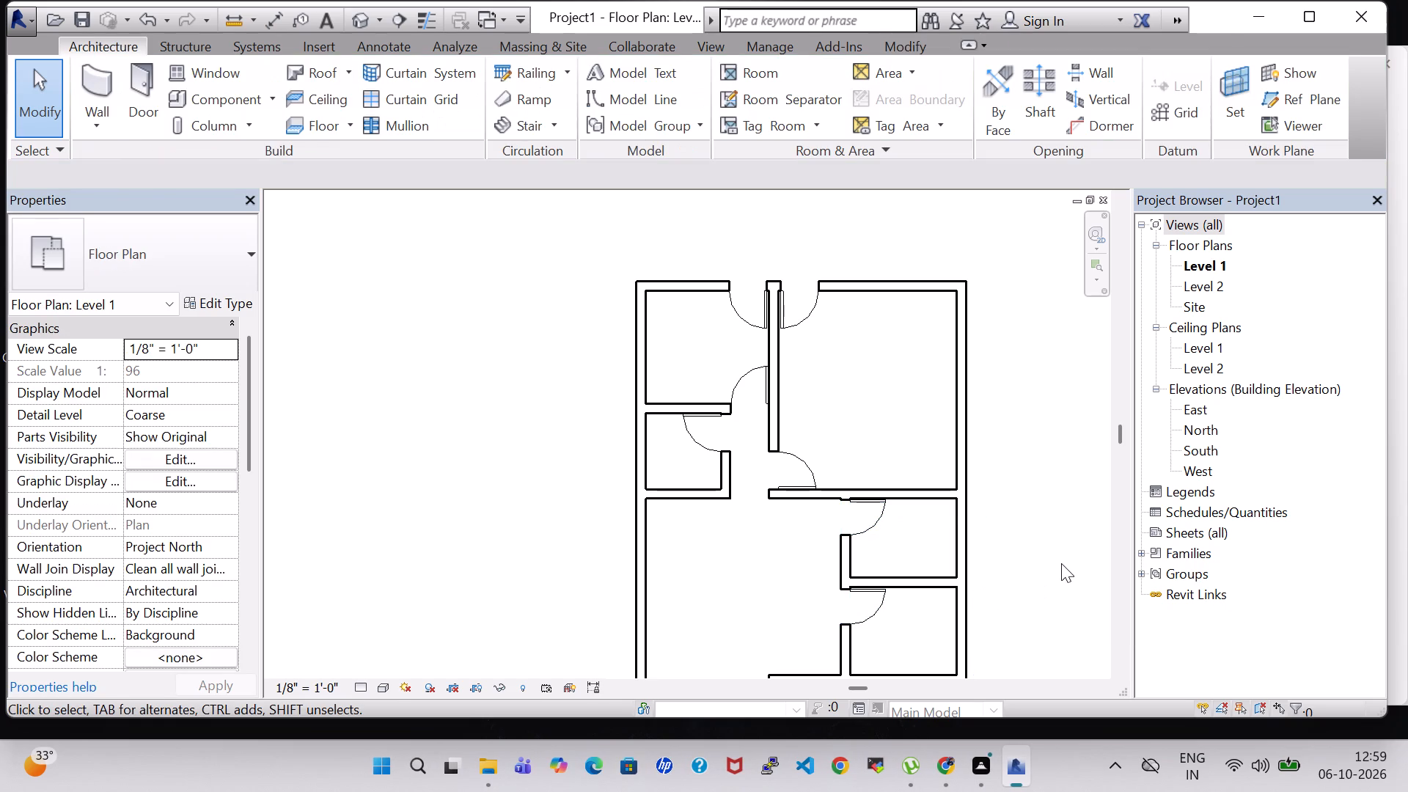
Extend the short 6'-0" wall projecting from the west exterior wall eastward to meet the large east room's west wall.
scroll(1061, 563, down, 1)
middle_drag(1061, 563, 1049, 412)
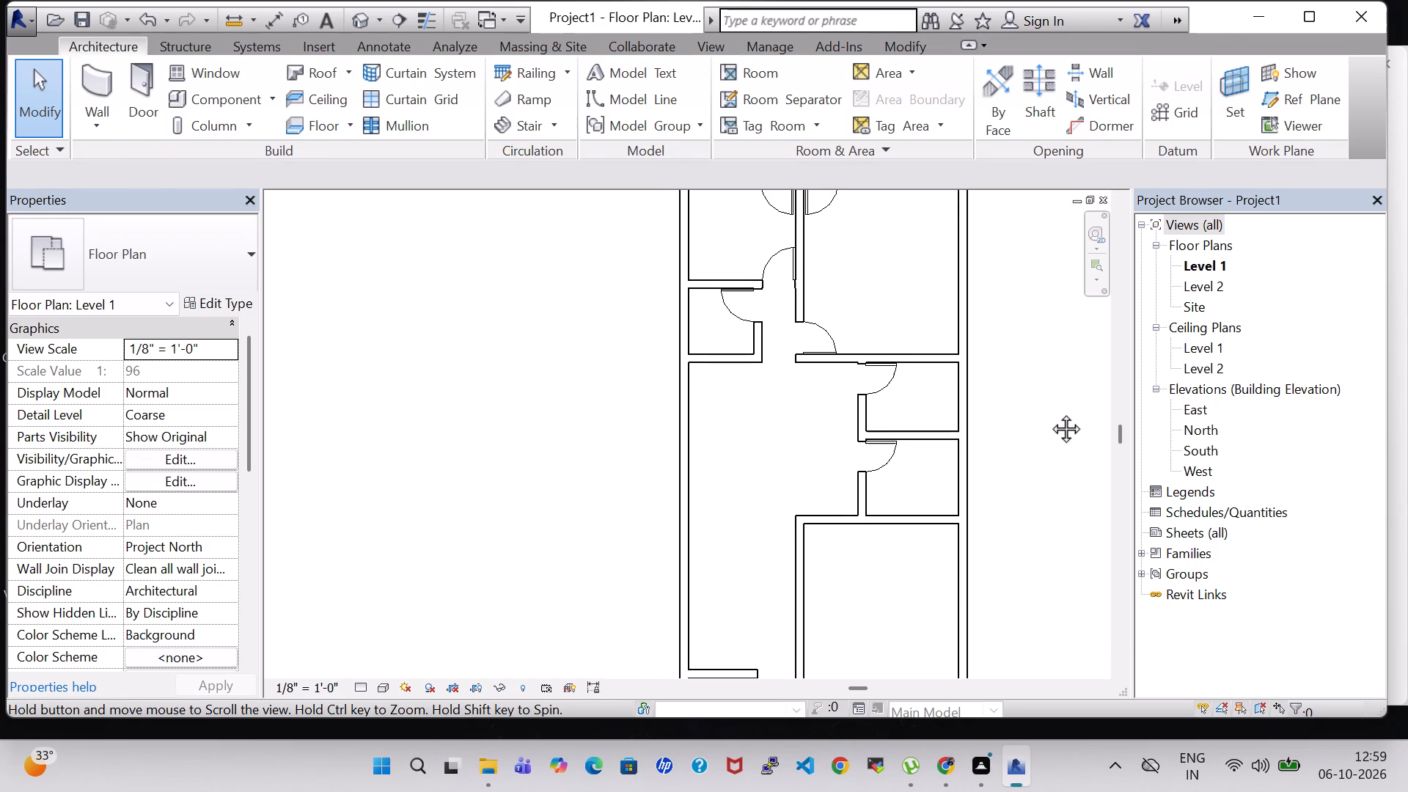
middle_drag(1049, 412, 1050, 410)
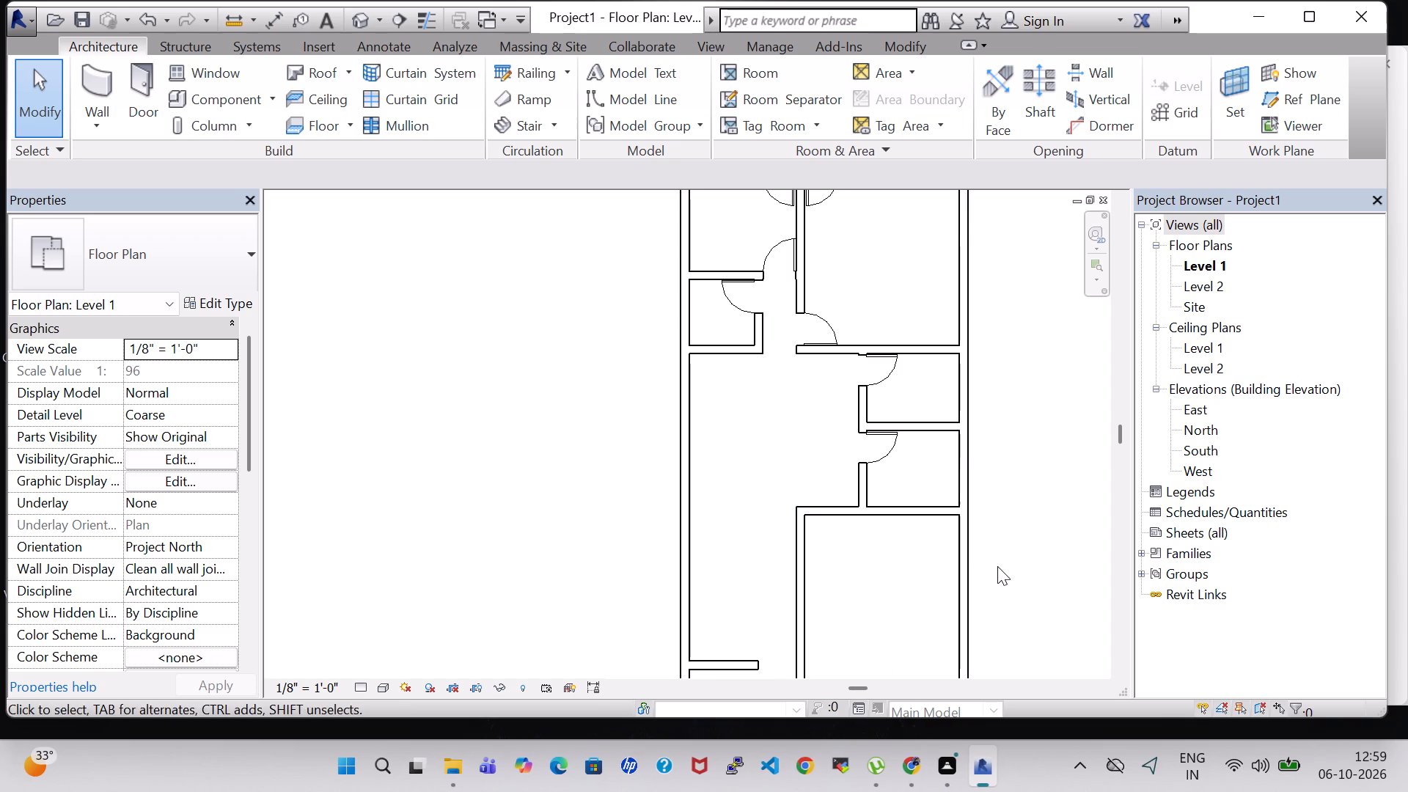
scroll(997, 566, down, 1)
middle_drag(1044, 546, 1048, 431)
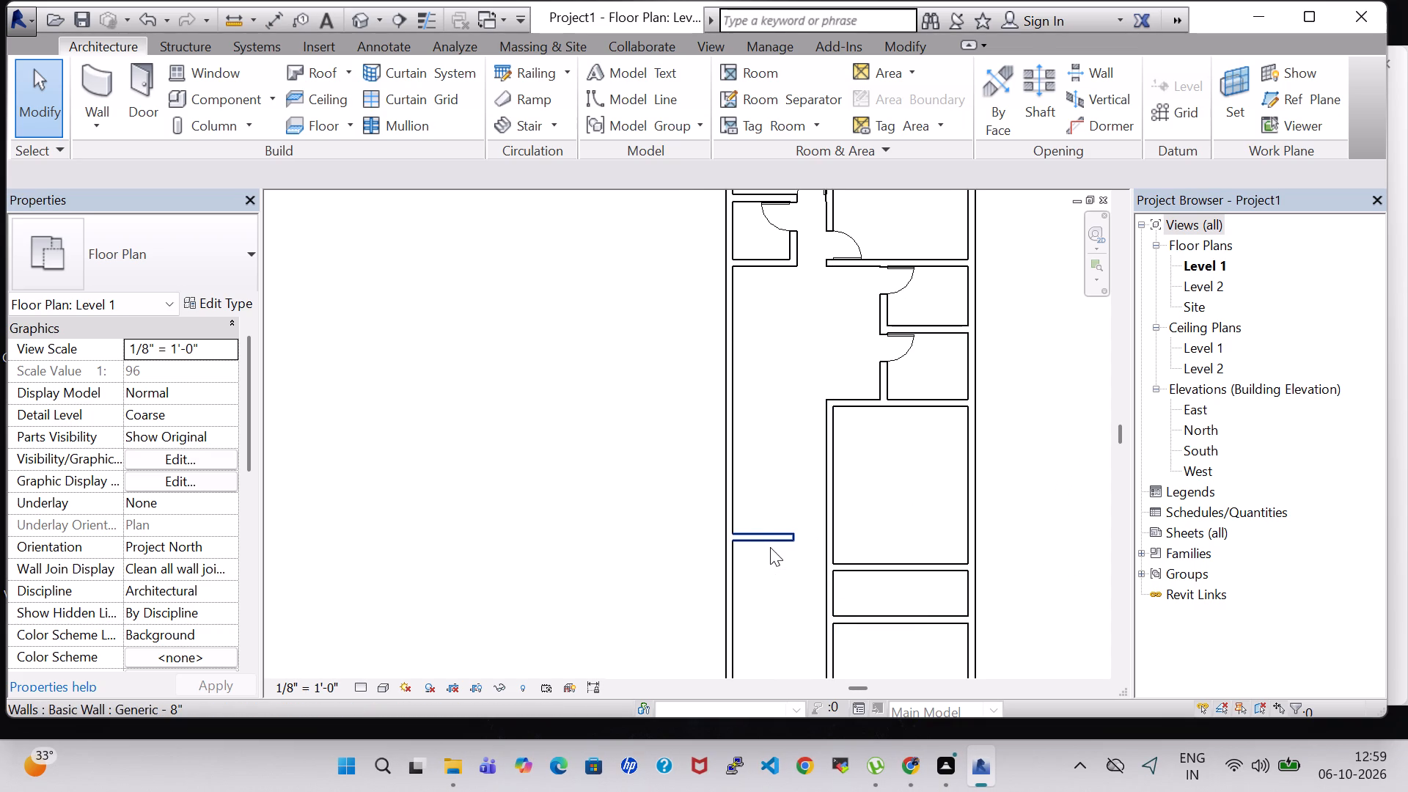
click(769, 526)
scroll(797, 556, up, 4)
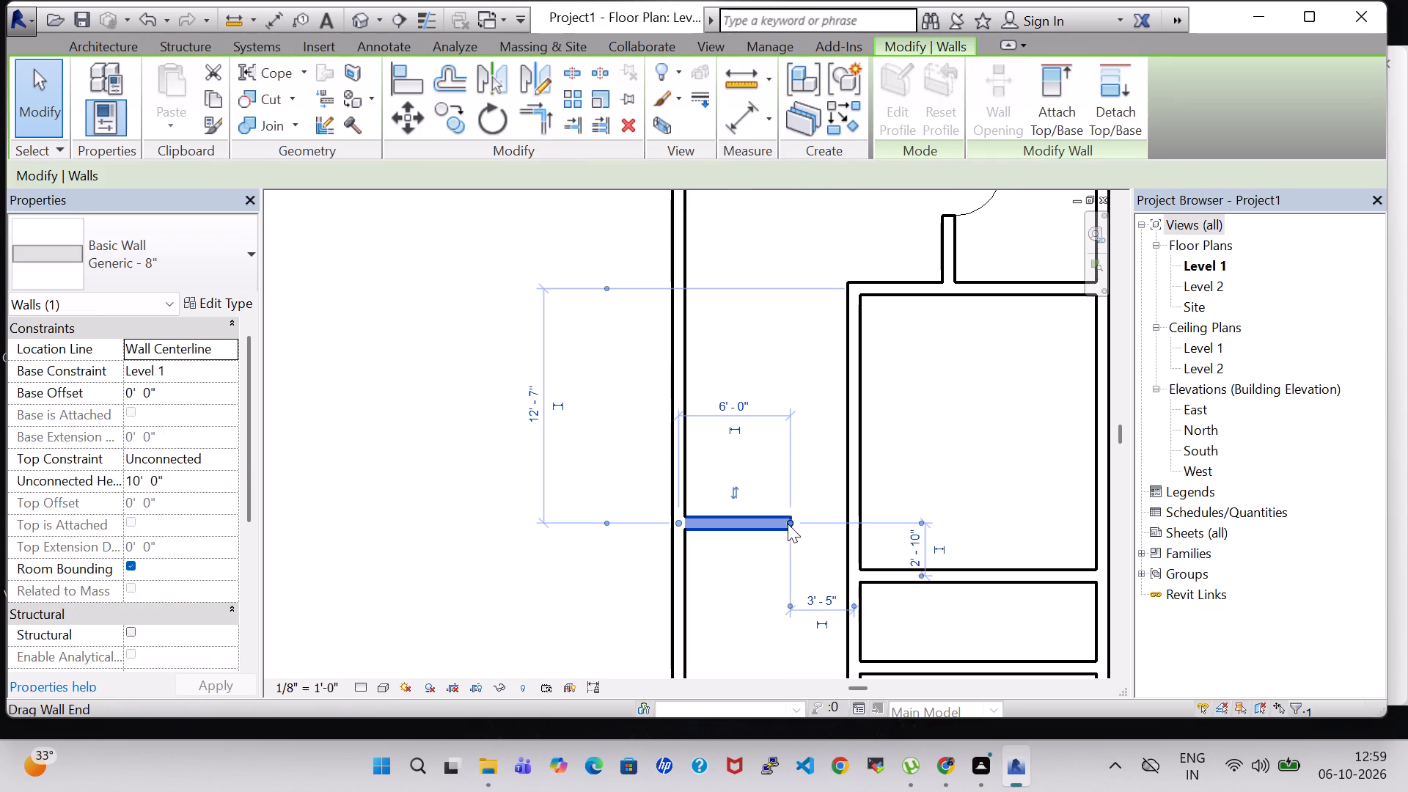
drag(788, 524, 848, 524)
click(477, 436)
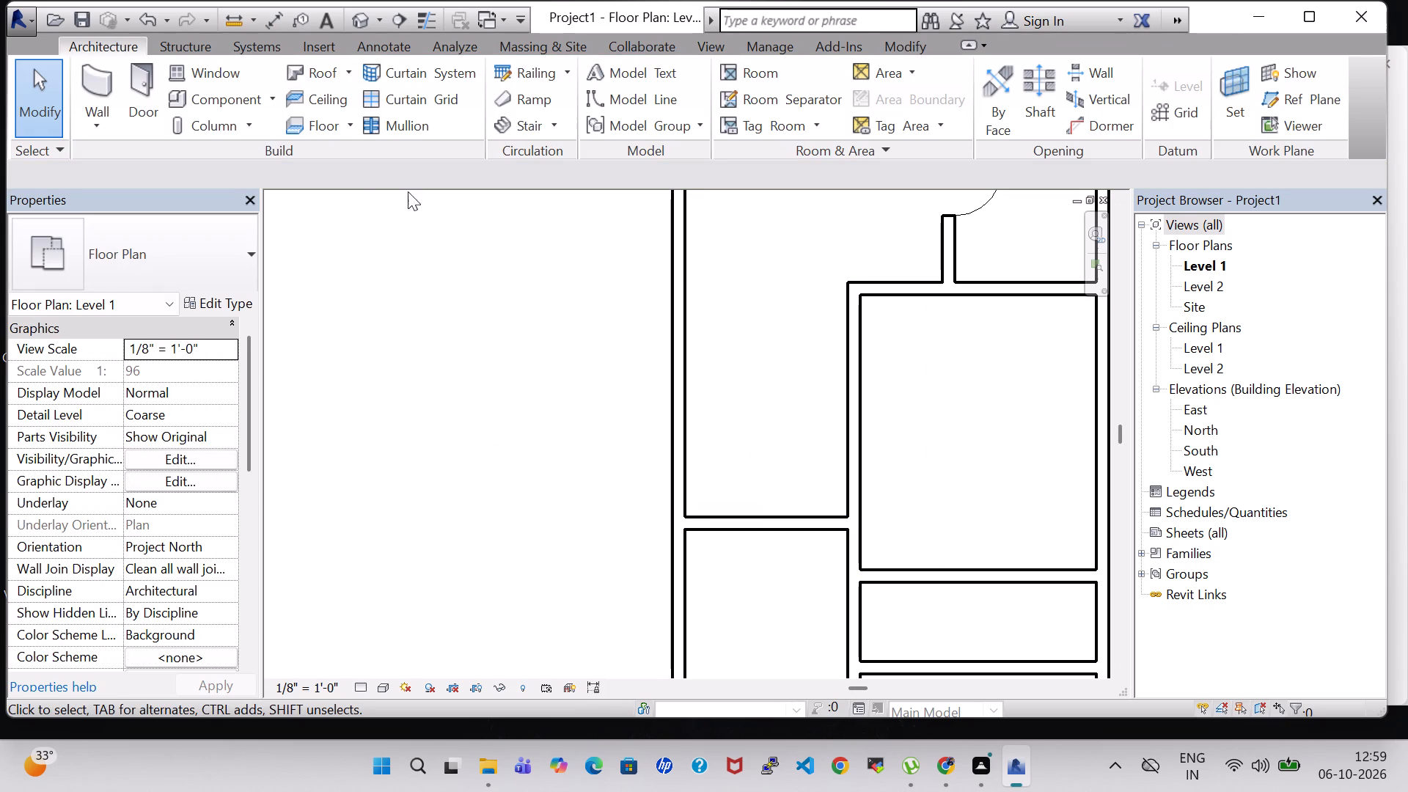
Place a Single-Flush 32" x 84" door in the extended wall, about 2'-0" from its east end, swinging north.
click(133, 85)
click(210, 274)
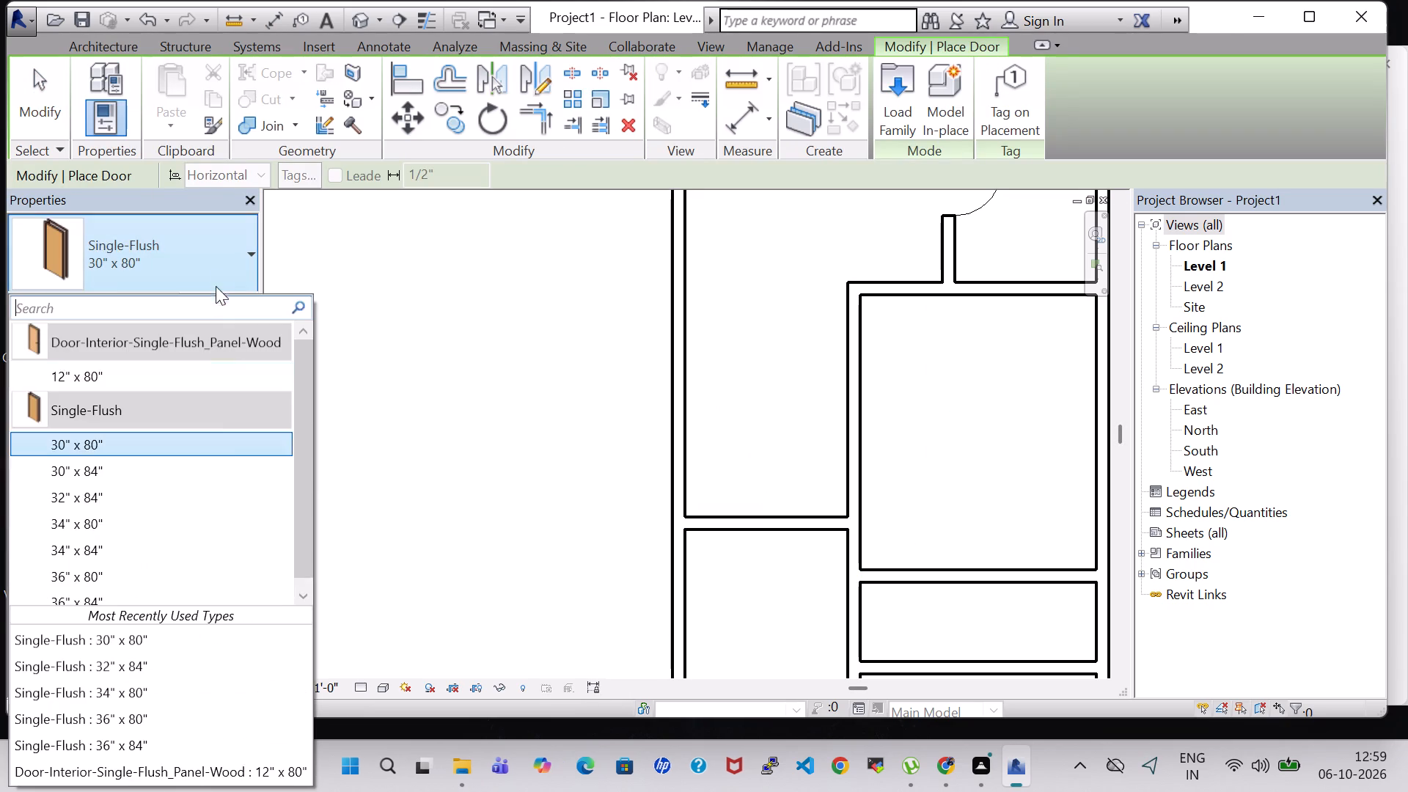
click(98, 498)
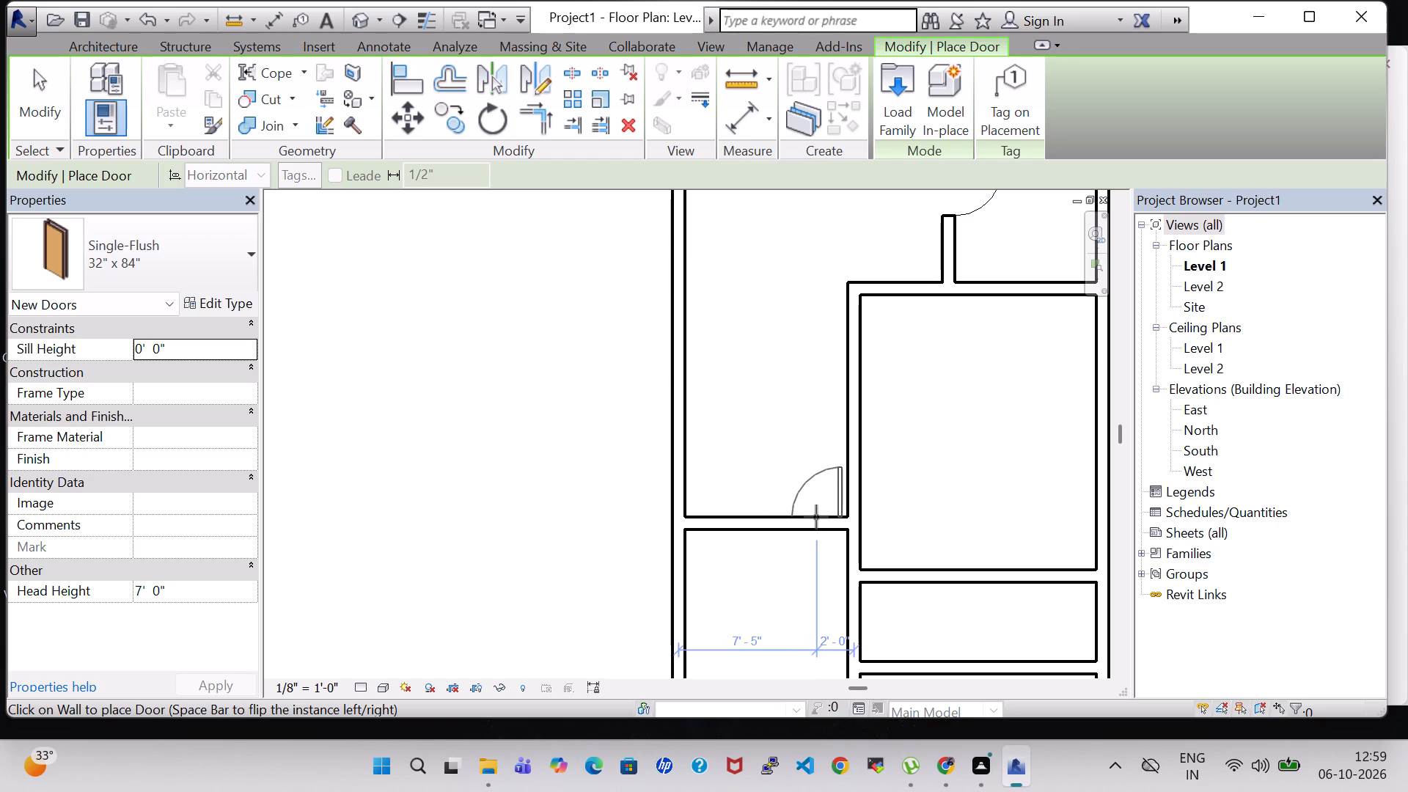
click(816, 517)
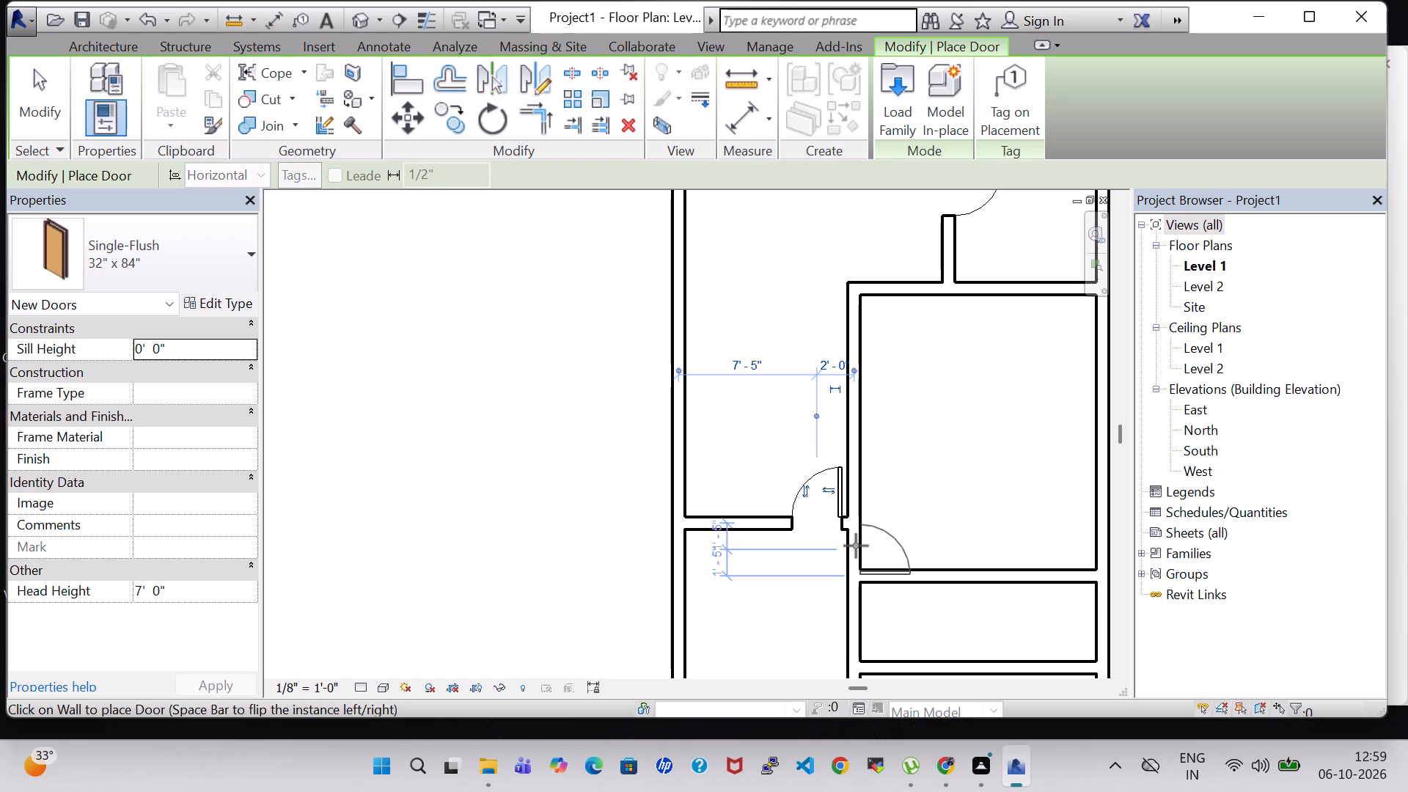
Nudge the 32" x 84" door in the extended wall east, to about 1'-9" from the large east room's west wall.
key(Right)
key(Escape)
key(Escape)
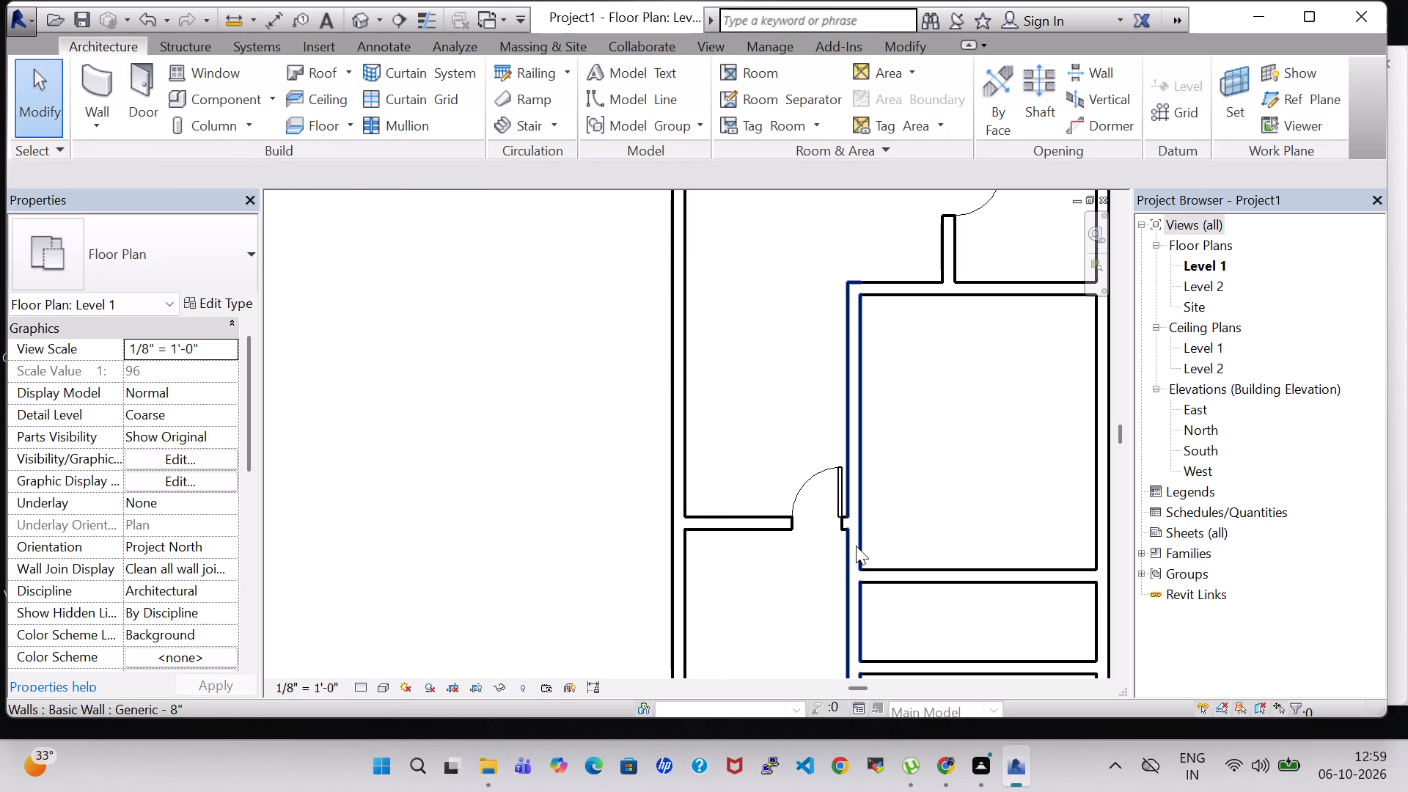
click(823, 498)
key(Right)
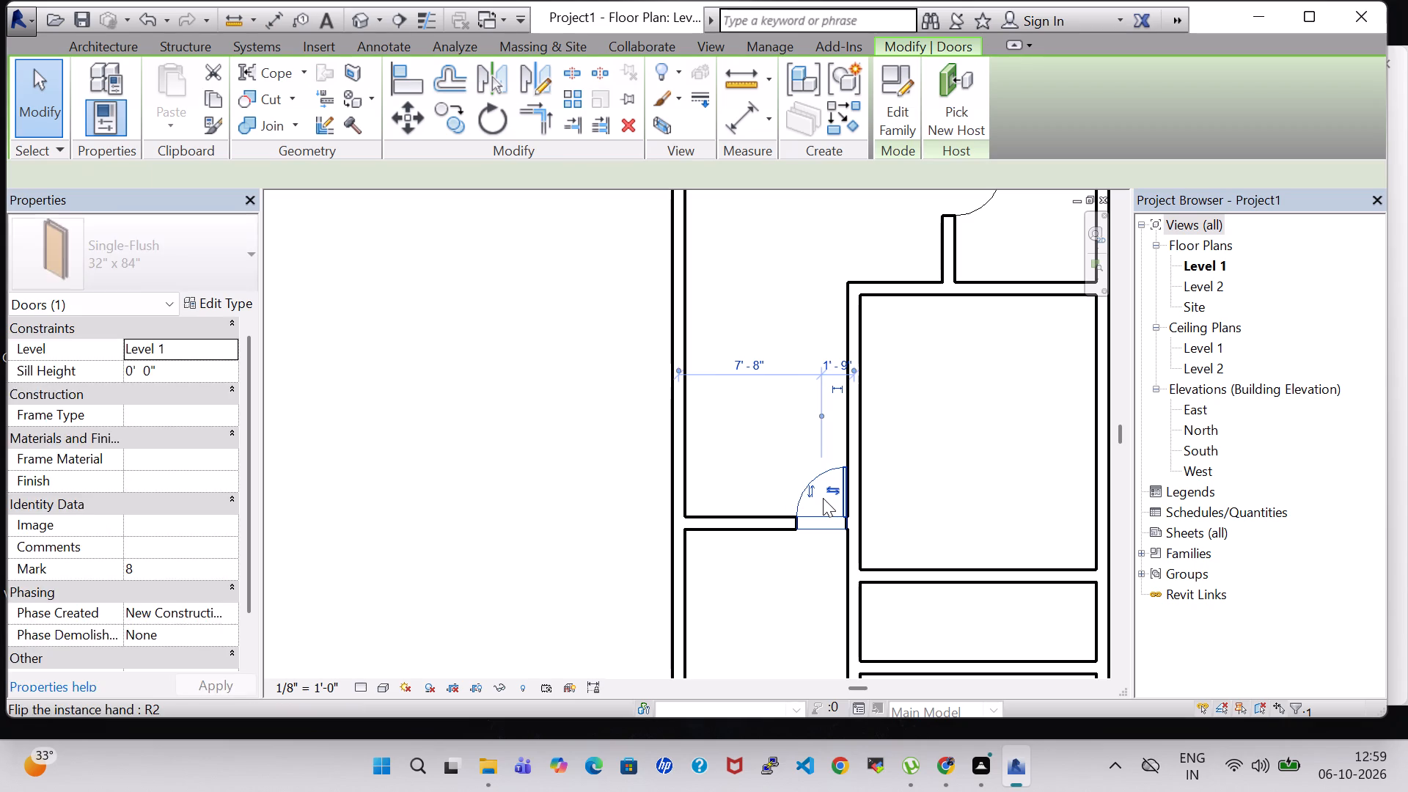
scroll(742, 465, down, 1)
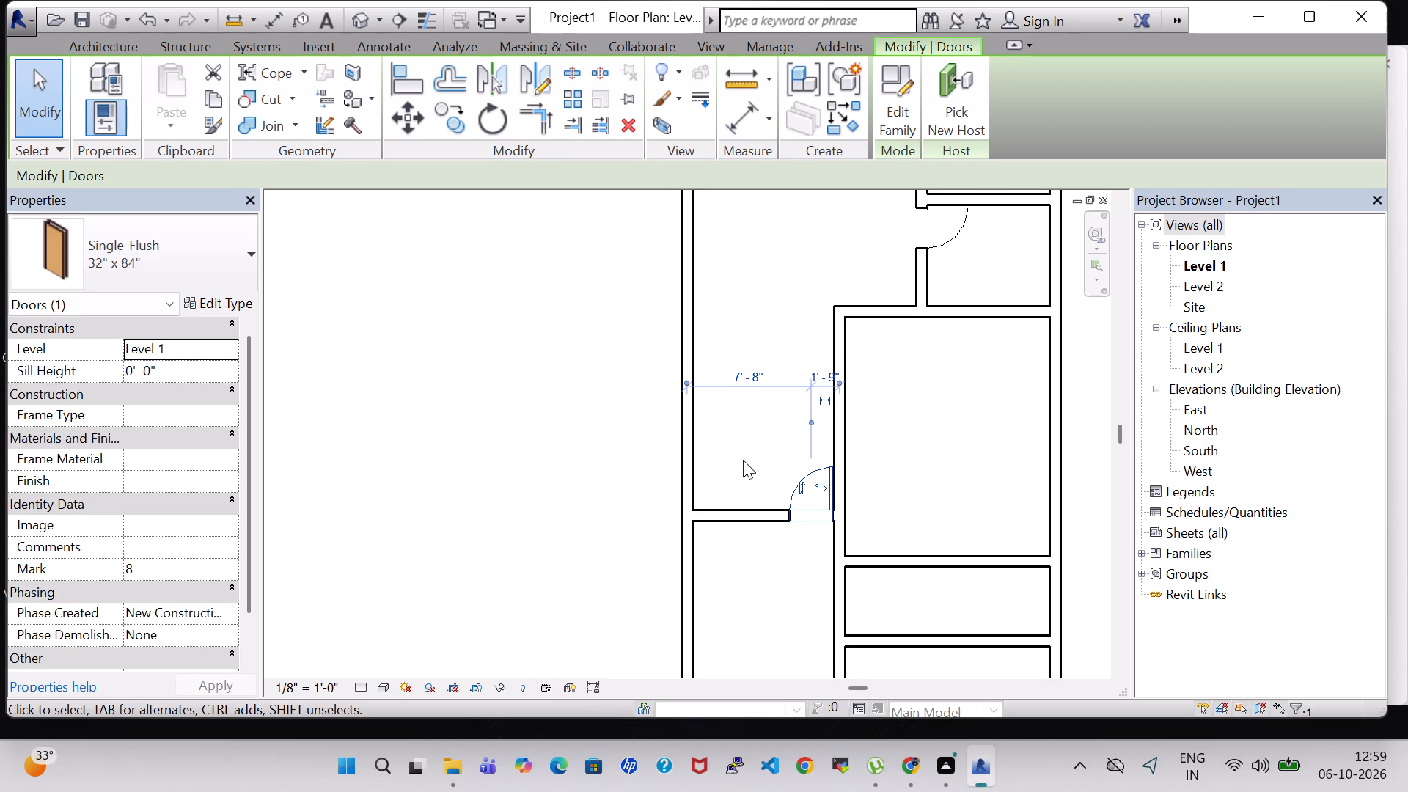
click(407, 473)
Split the narrow east room's west wall near its north and south inner corners, and delete the segment between the splits.
scroll(521, 470, down, 2)
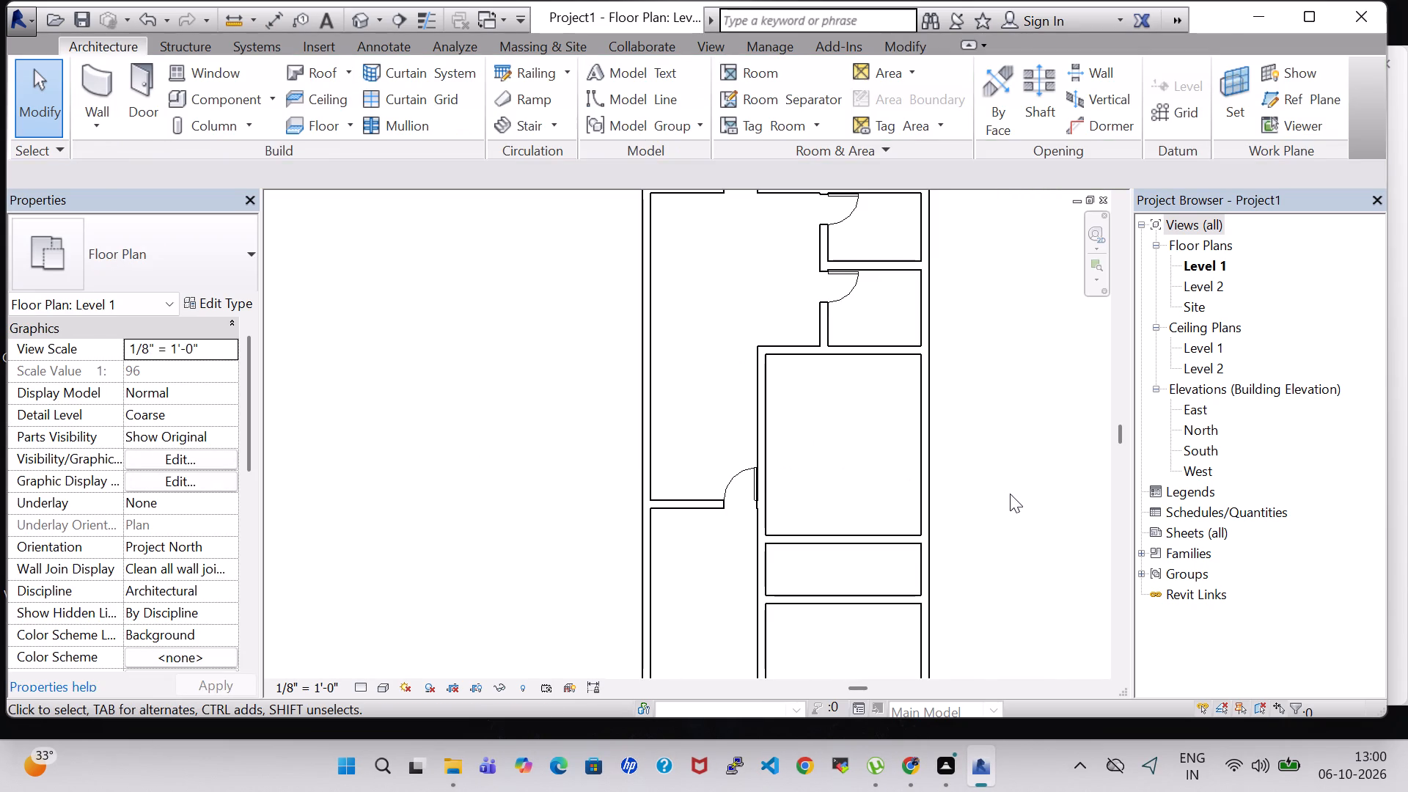
middle_drag(1010, 494, 1009, 361)
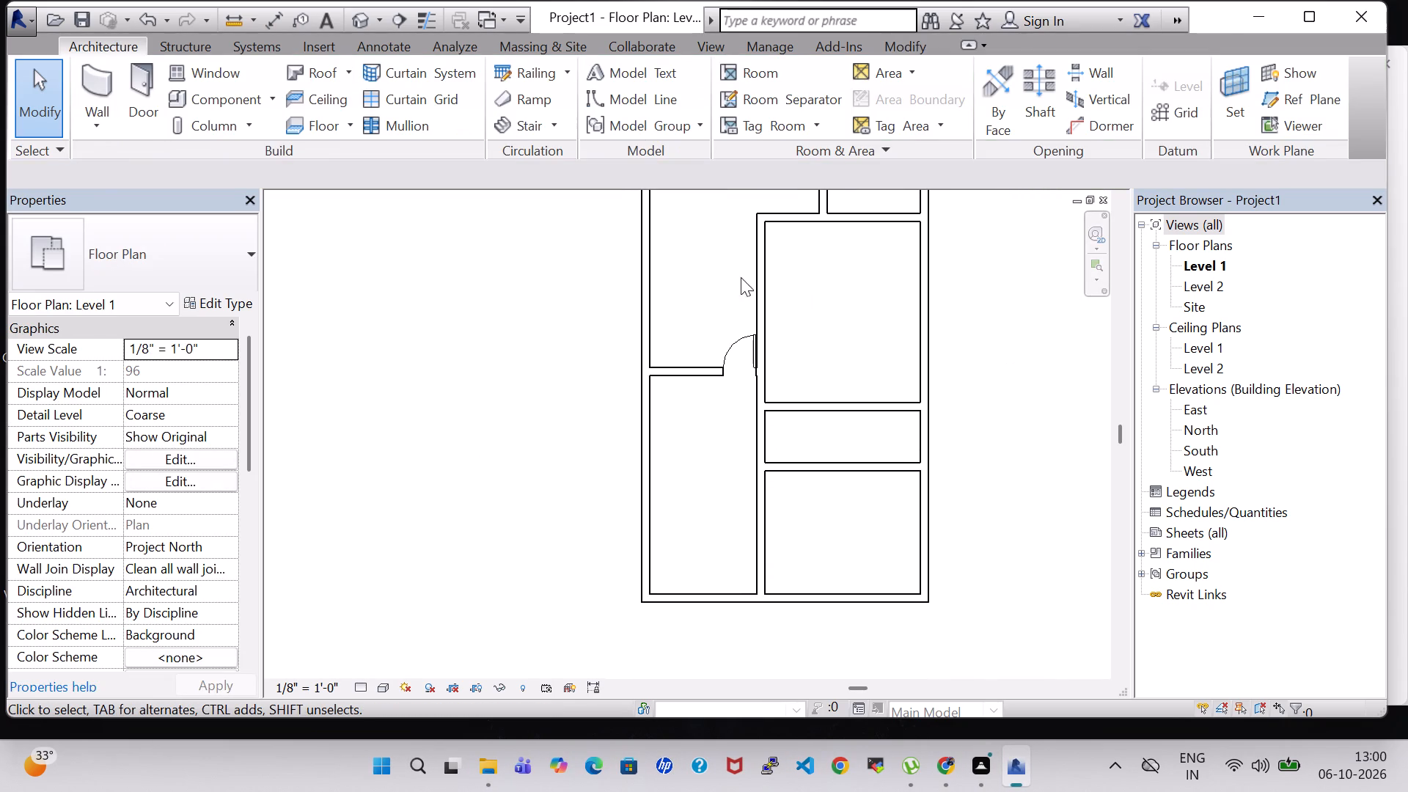
click(914, 37)
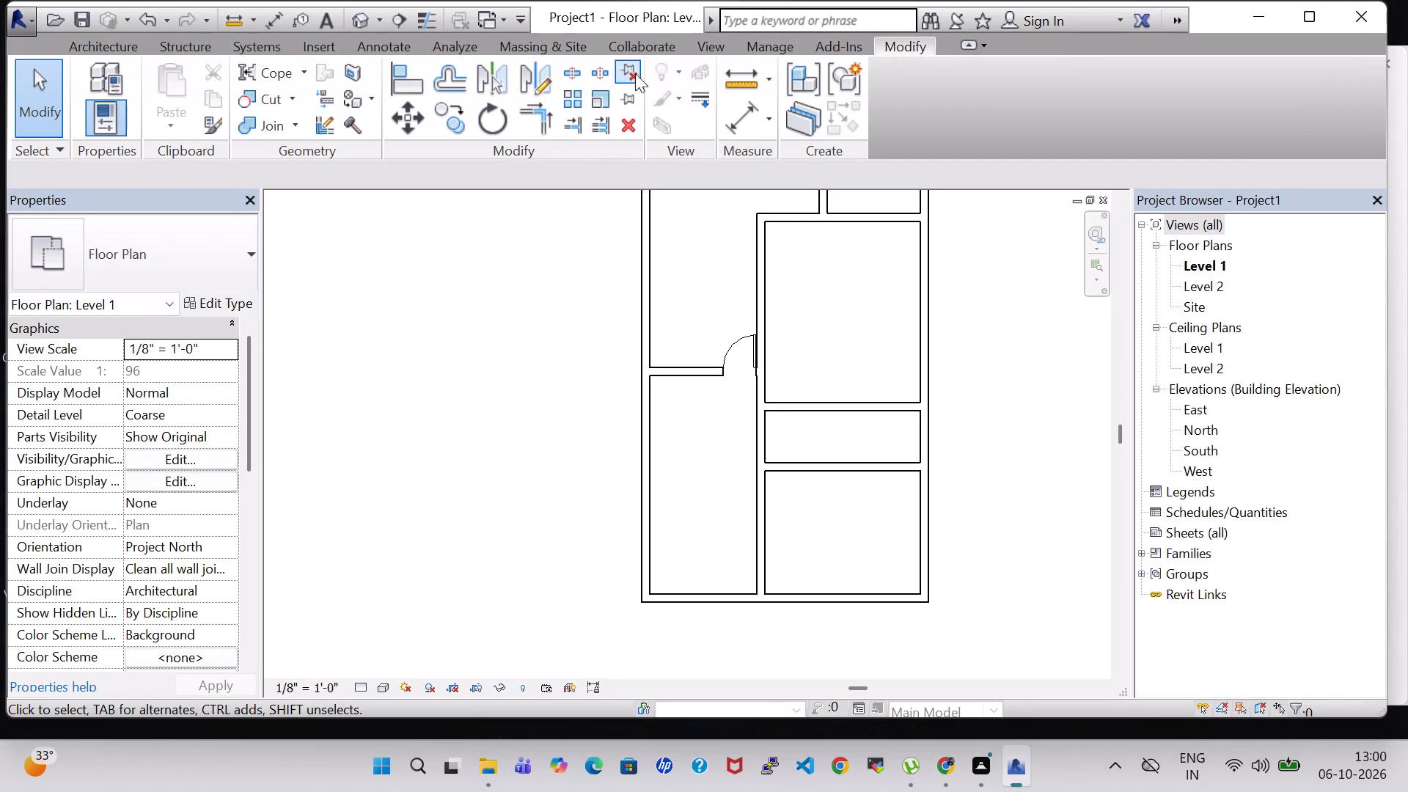
click(561, 70)
scroll(759, 423, up, 5)
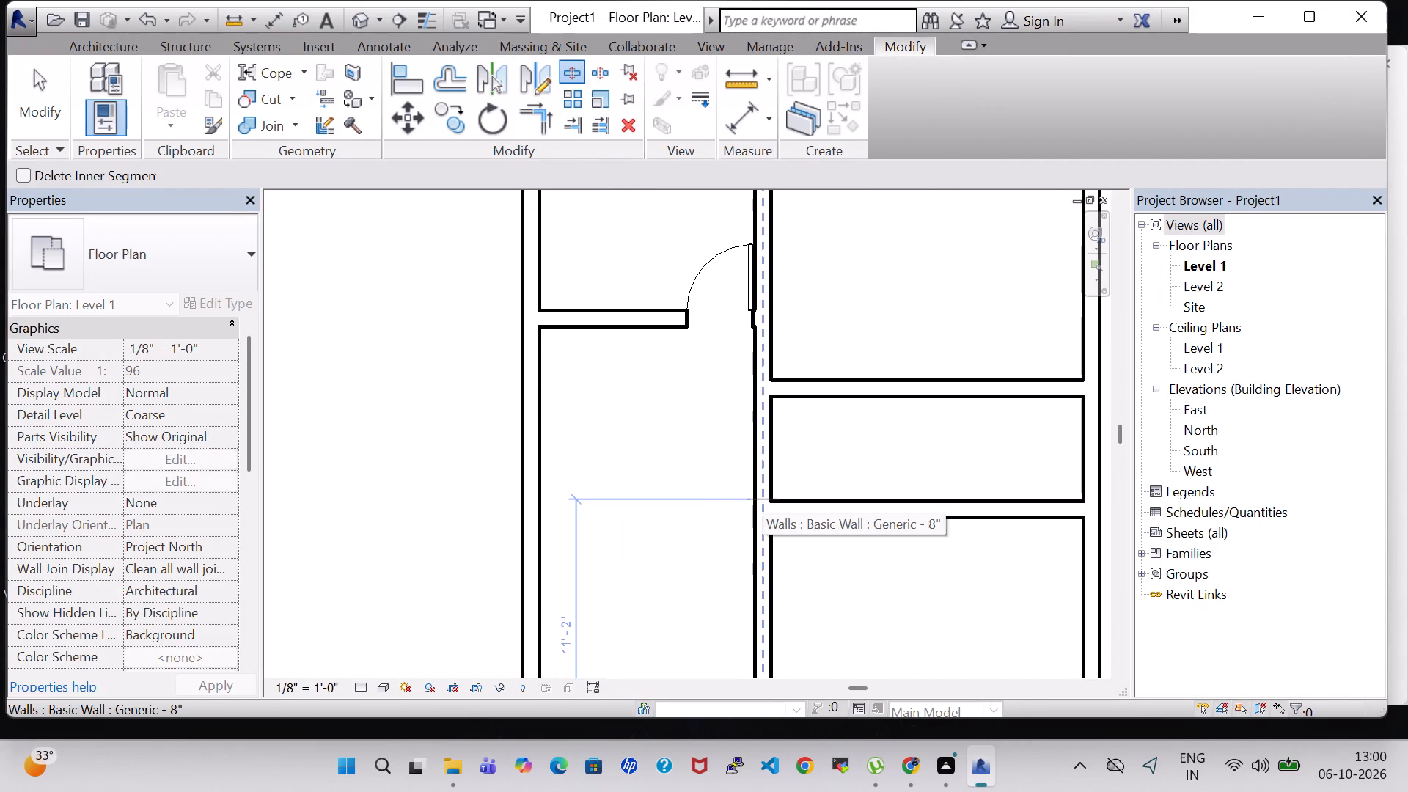
click(762, 499)
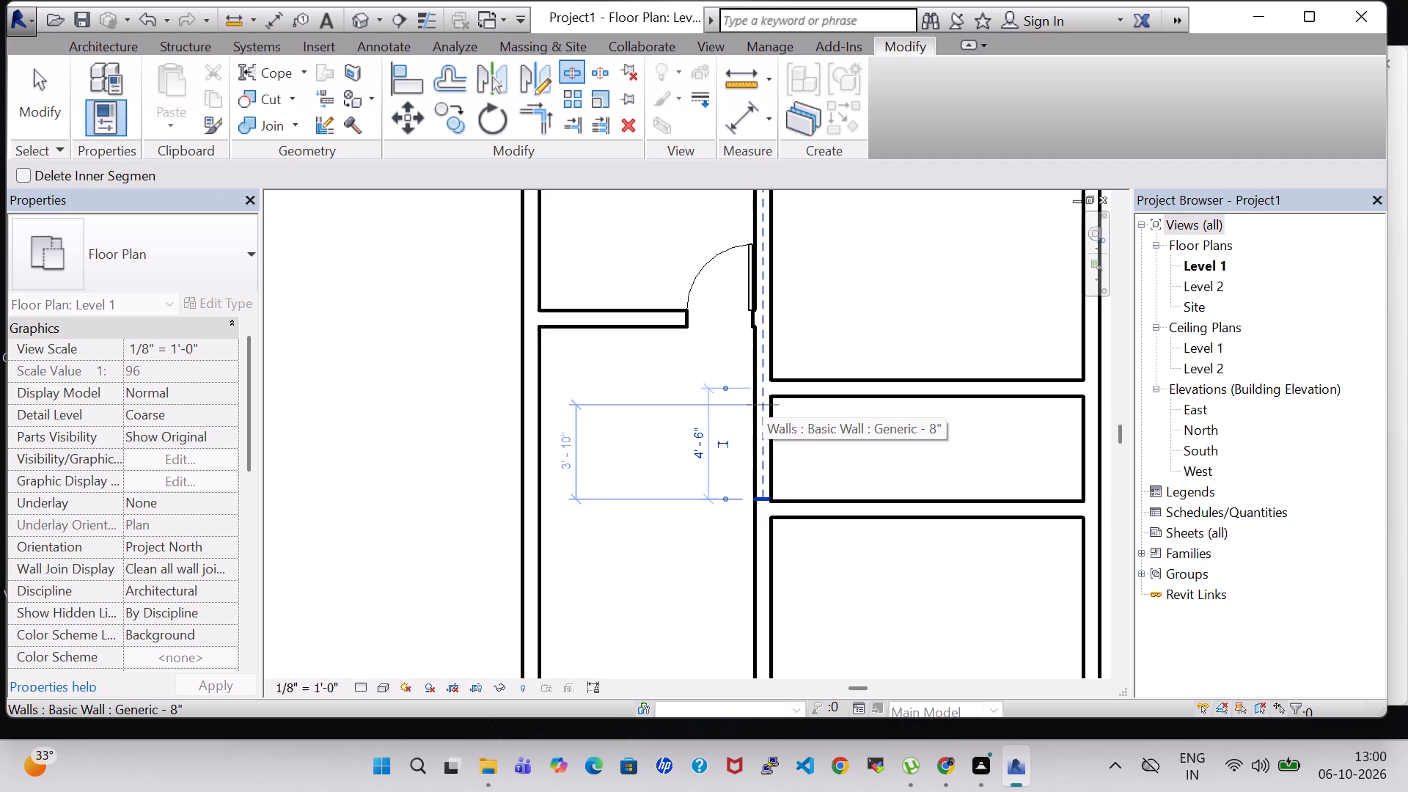
click(771, 399)
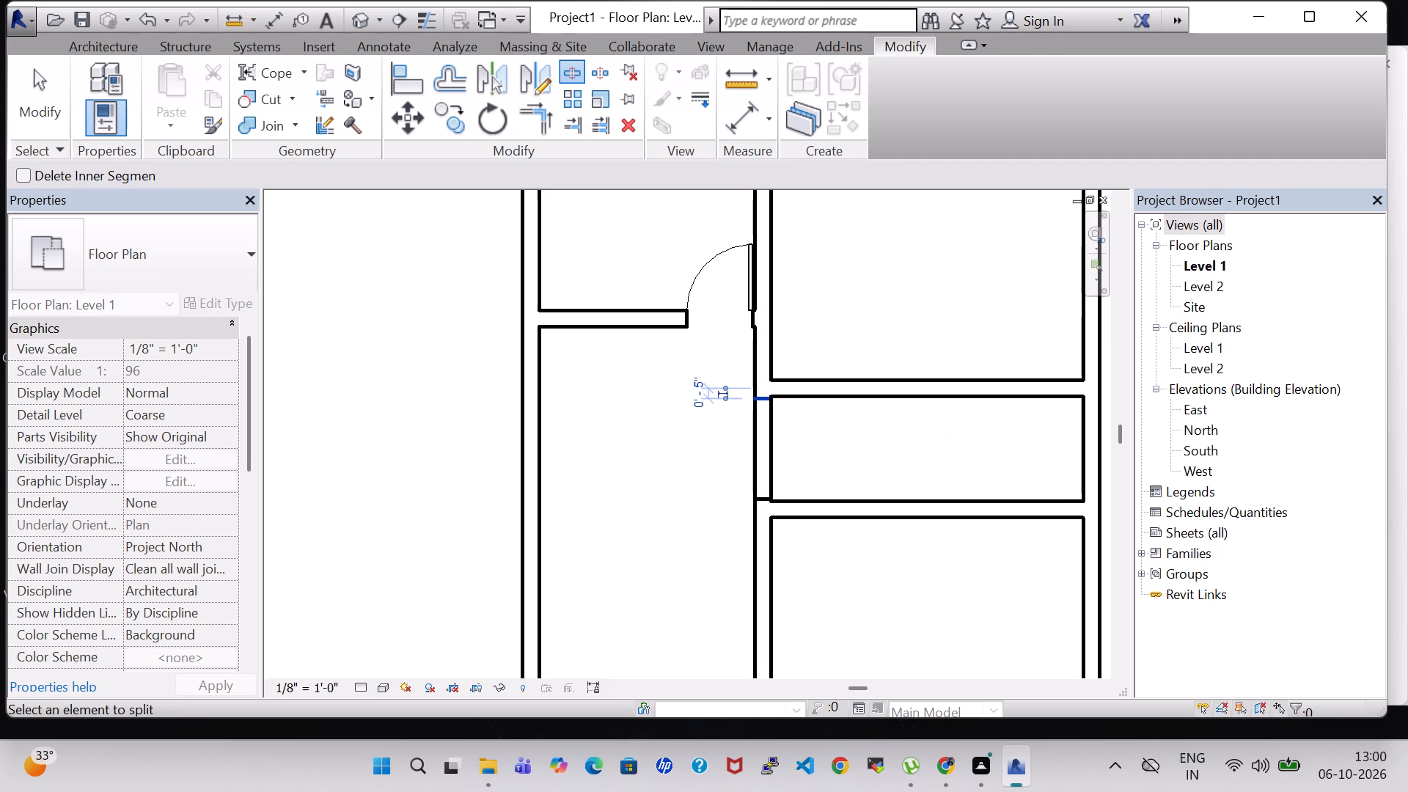
key(Escape)
key(Escape)
click(762, 458)
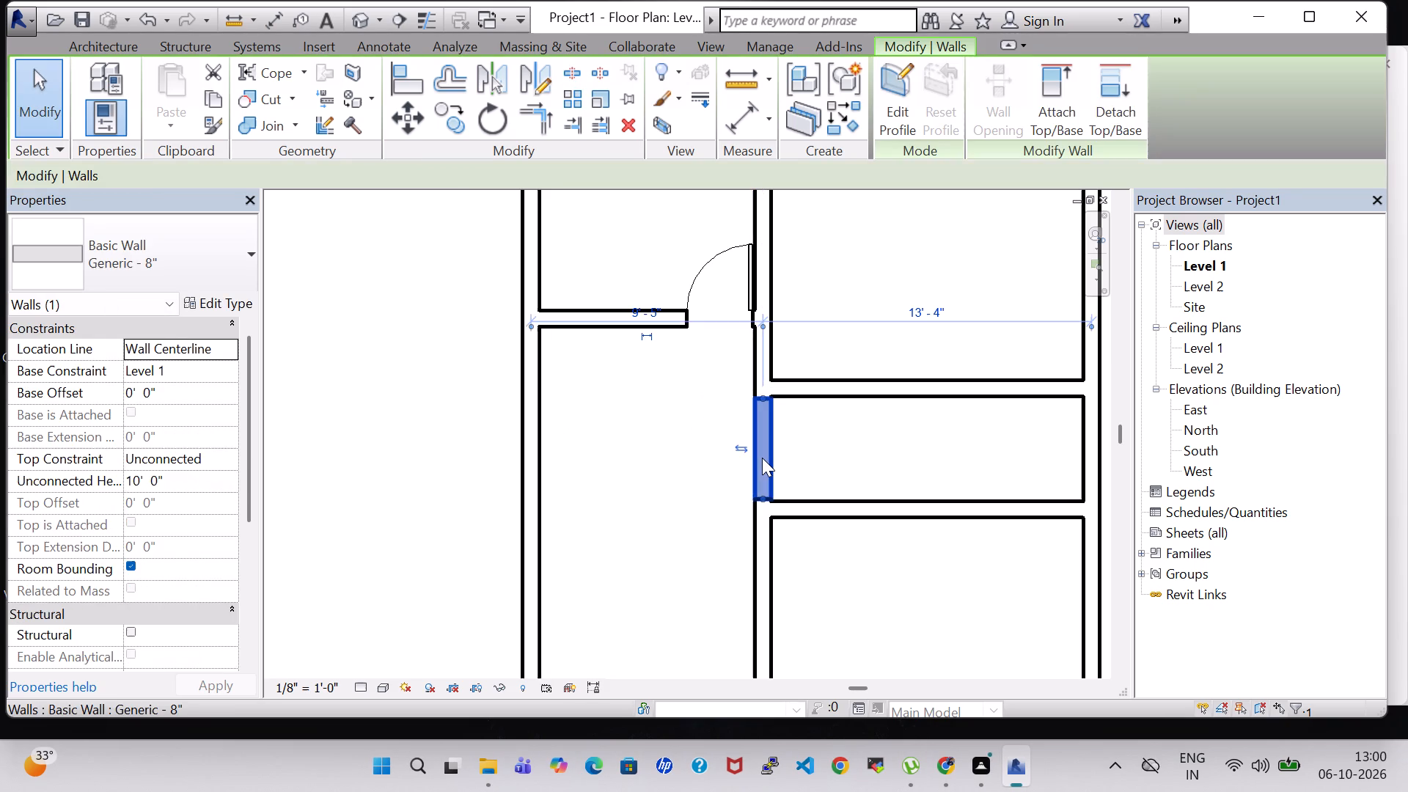
key(Delete)
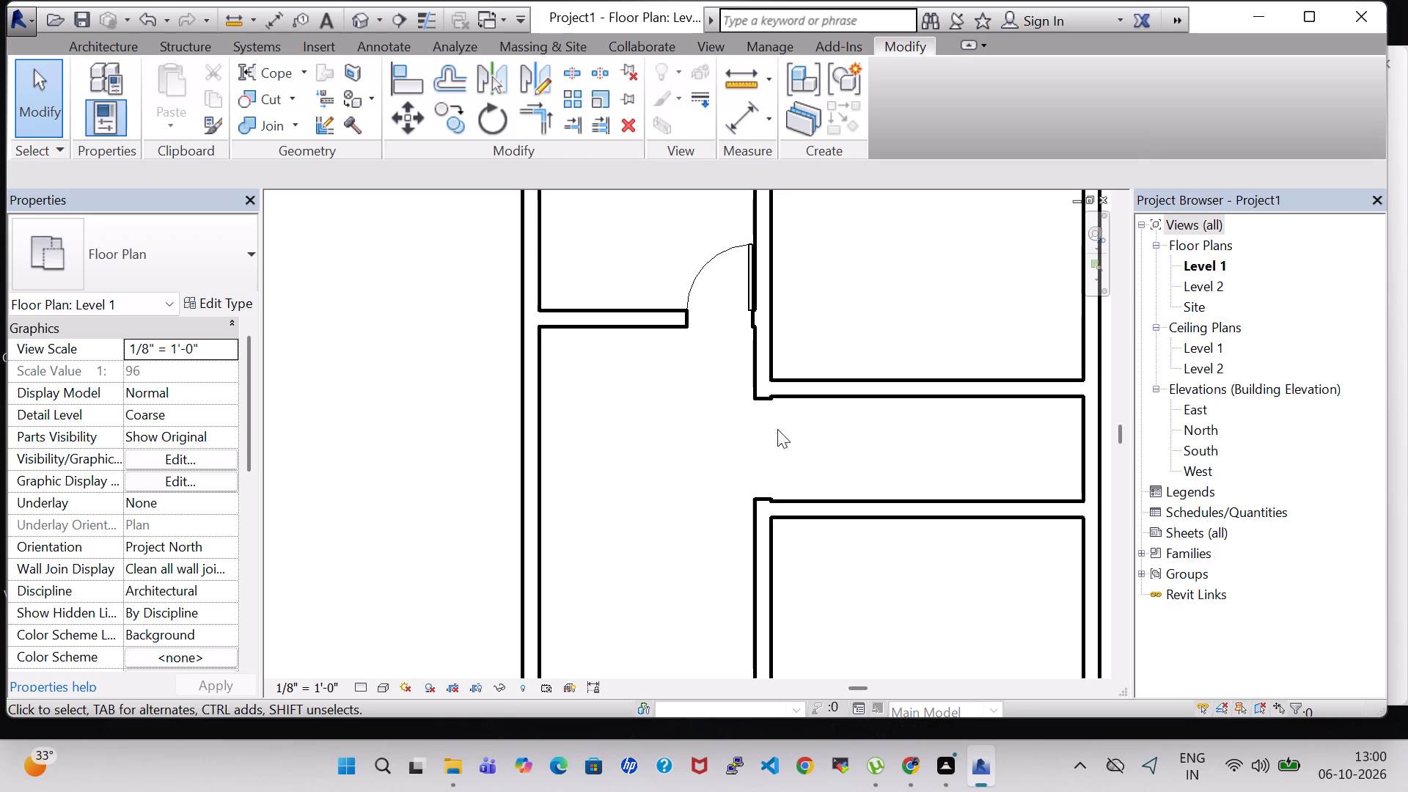
Nudge the wall segments bordering the new opening, the upper one north and the lower one south, flush with the adjoining cross walls.
click(767, 392)
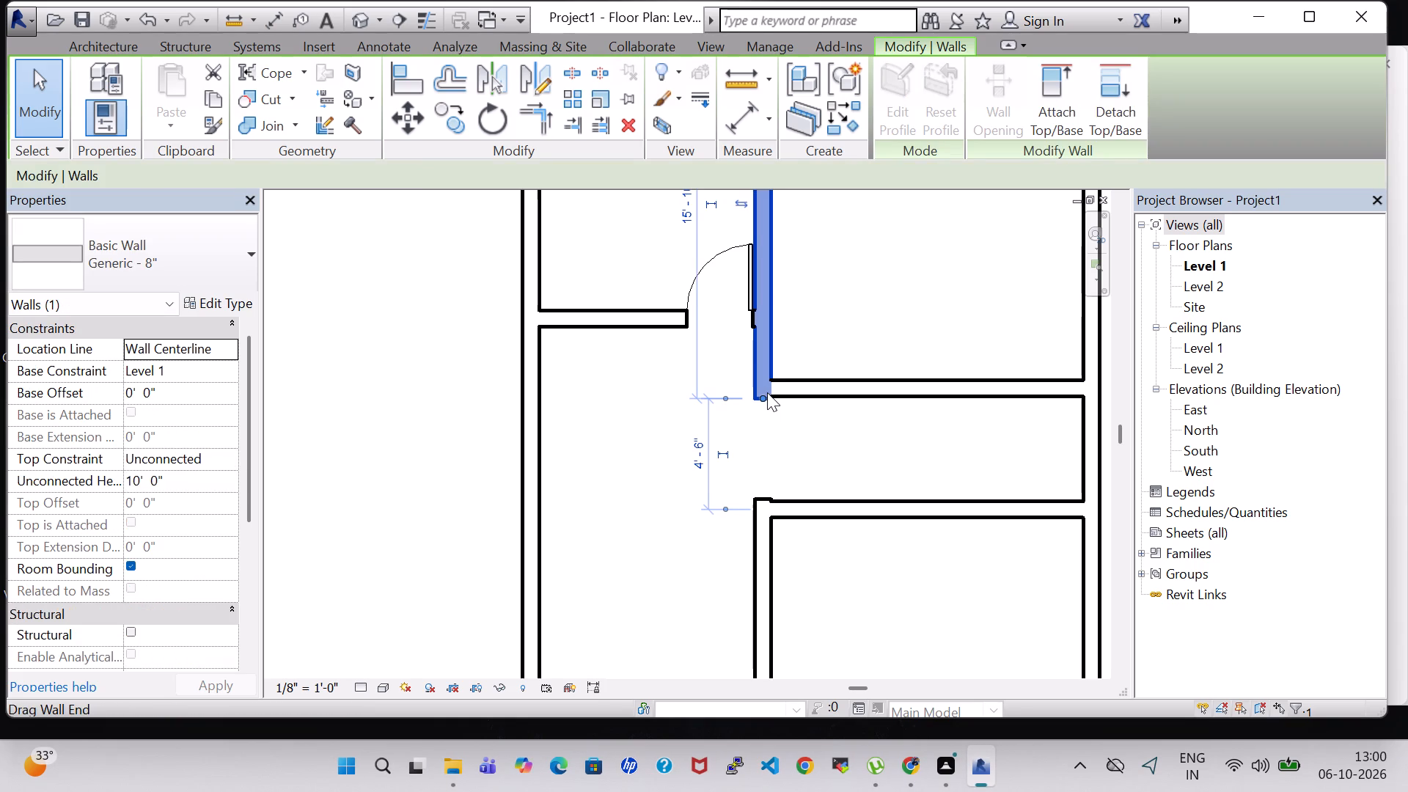
key(Up)
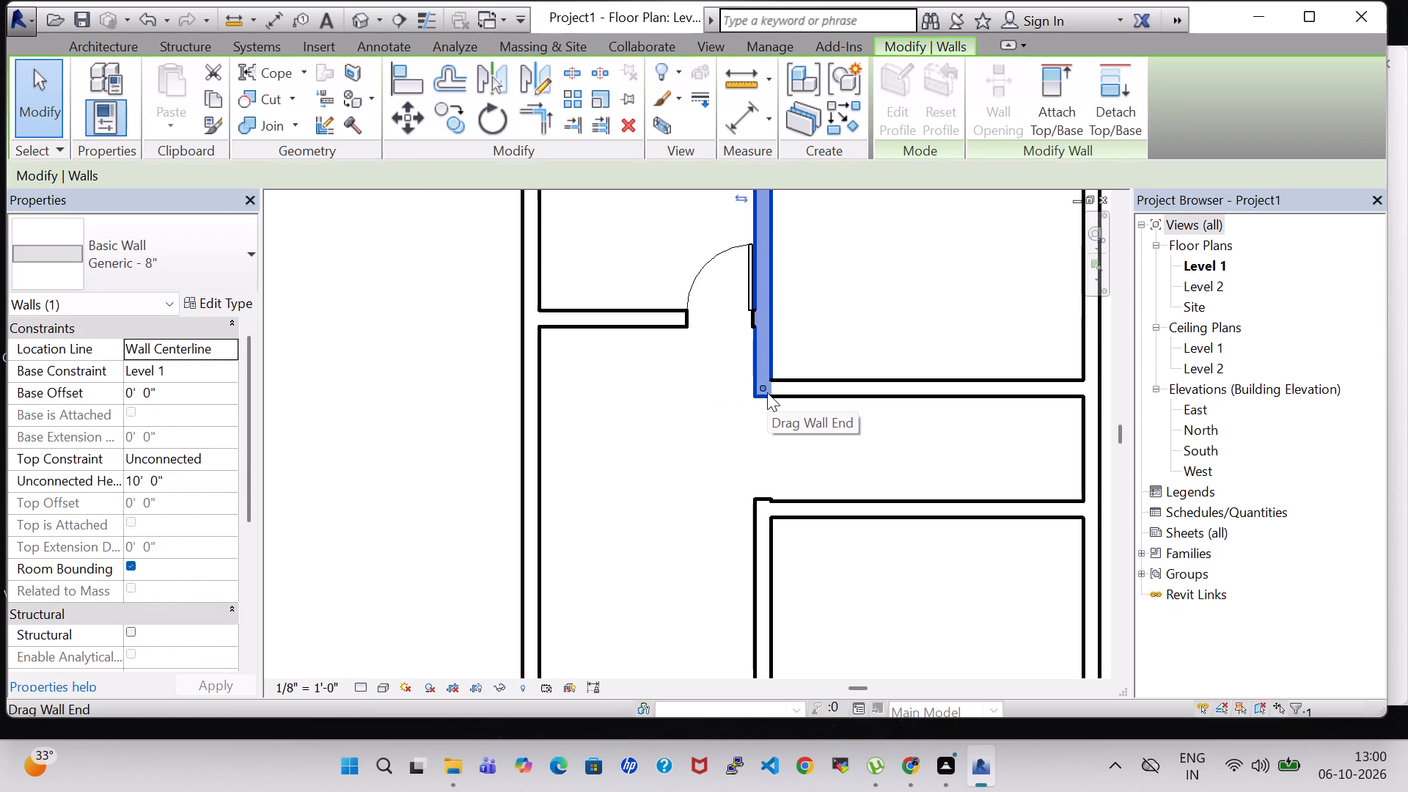
click(766, 504)
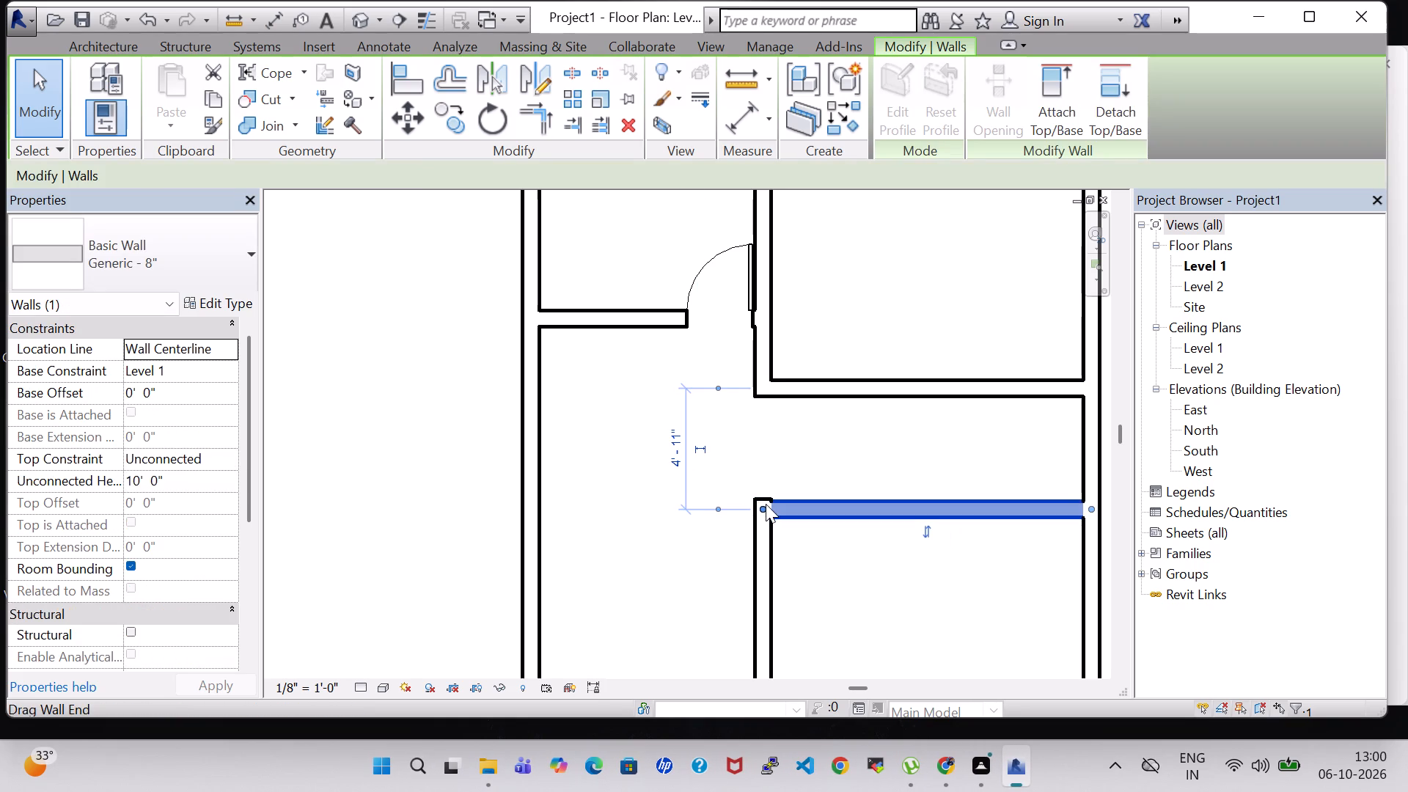
click(686, 560)
click(760, 499)
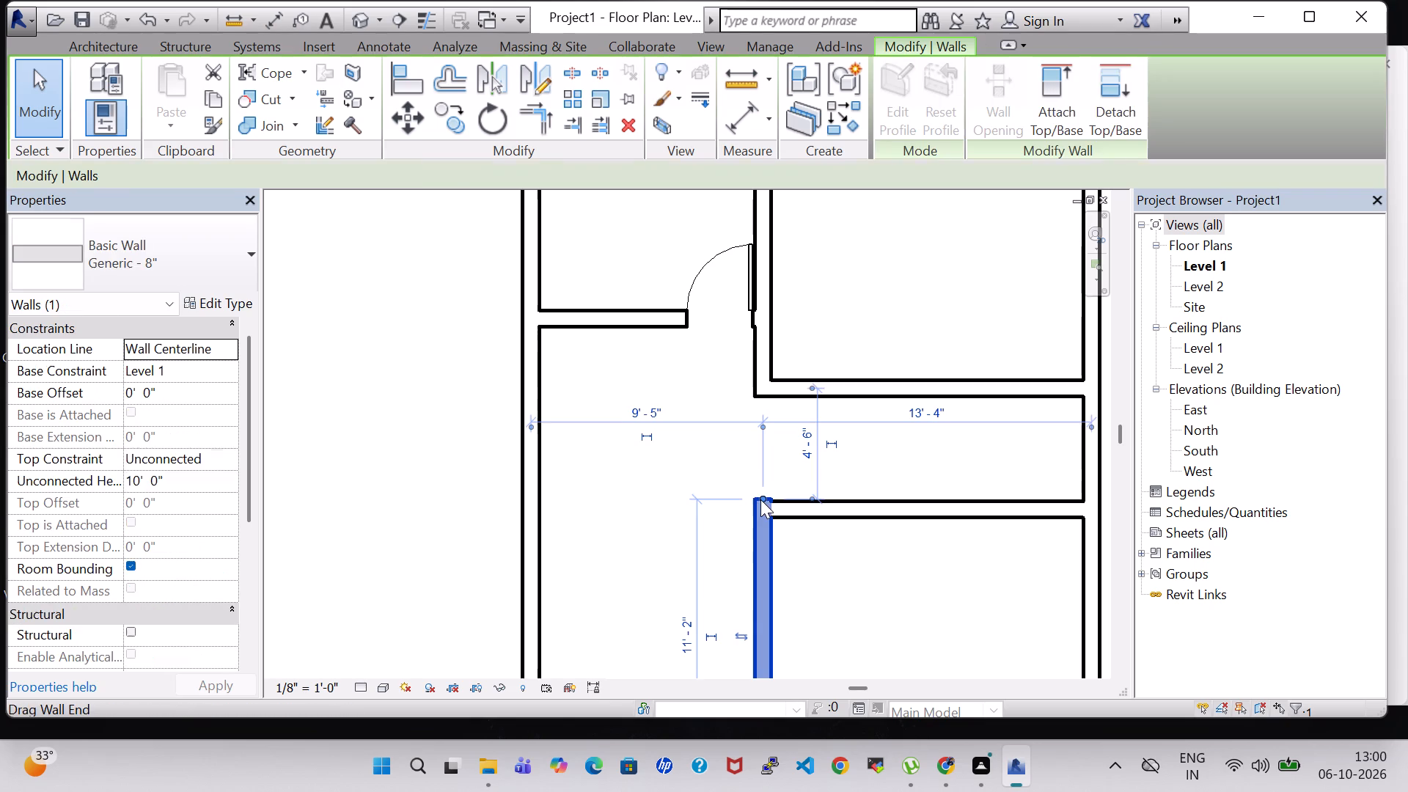
key(Down)
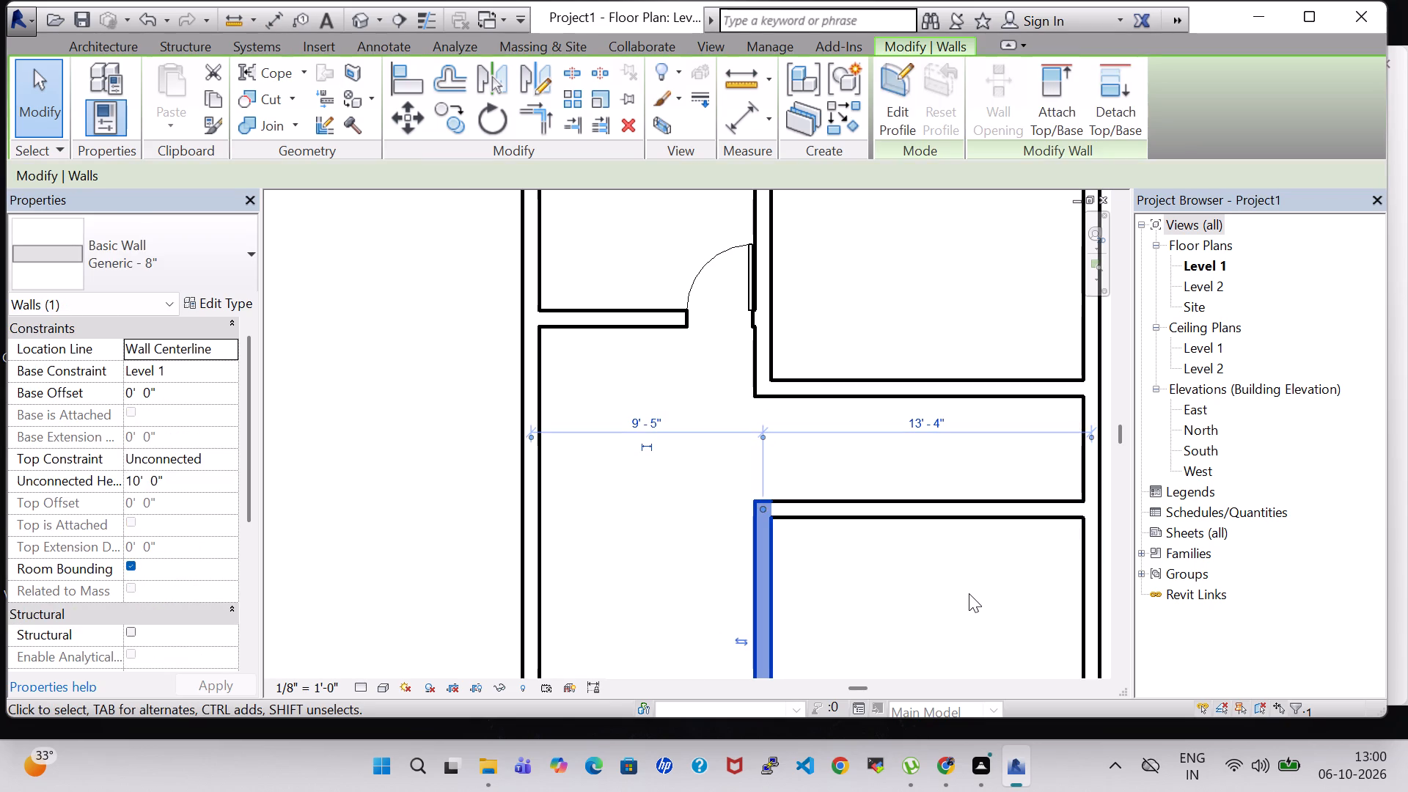
click(969, 593)
Place a Single-Flush 32" x 84" door in the large east room's south wall, about 1'-10" from its west end, swinging north, hinged west.
scroll(967, 593, down, 3)
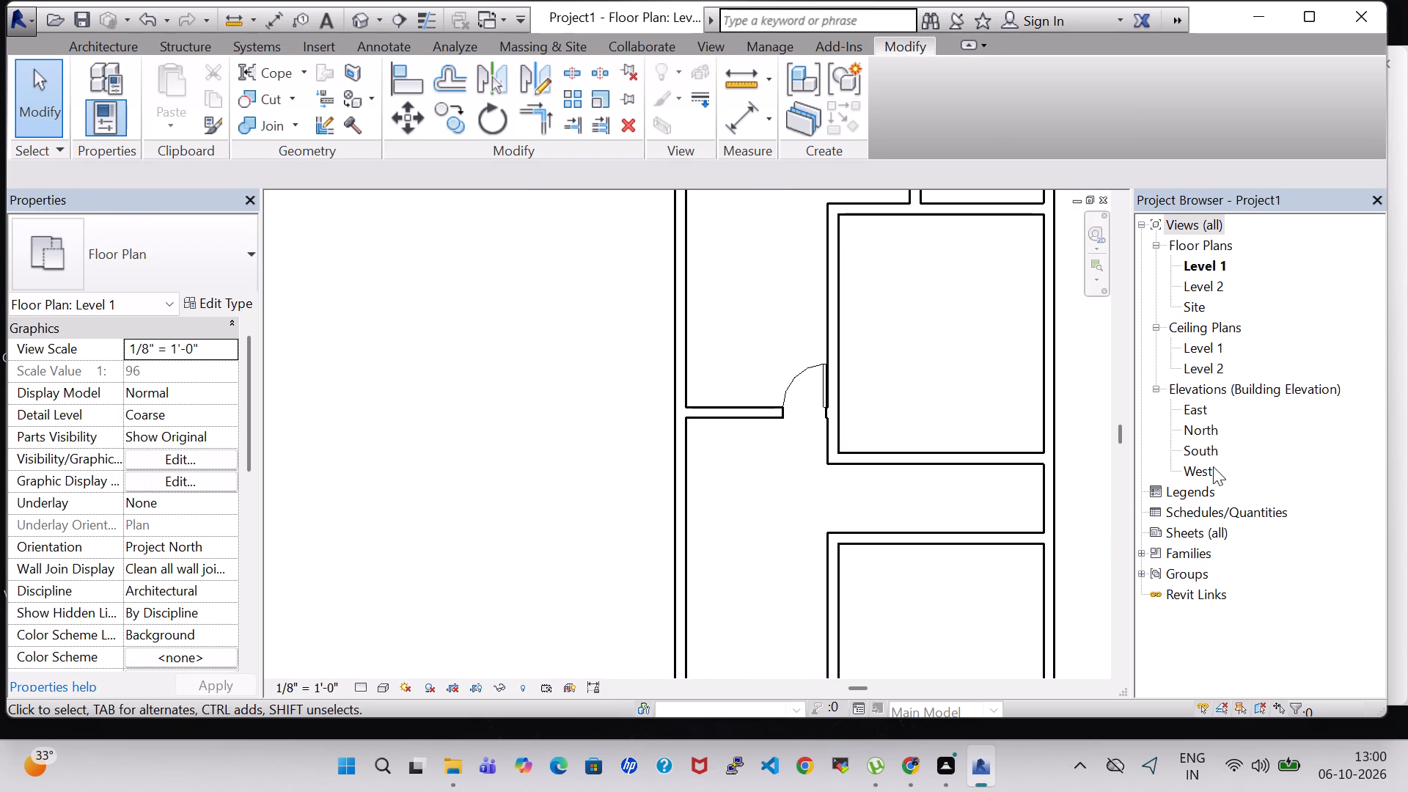
middle_drag(1091, 516, 1049, 370)
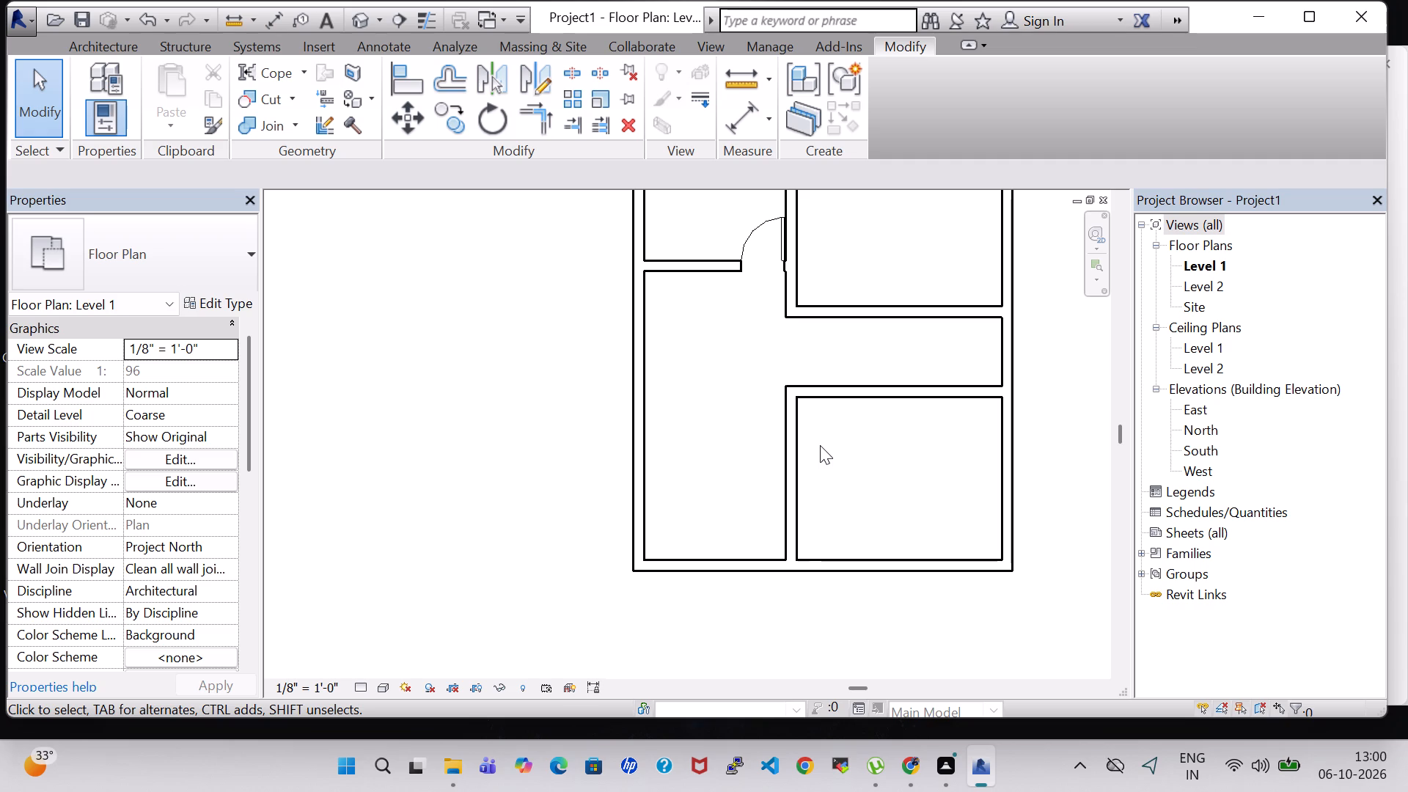
scroll(820, 445, up, 1)
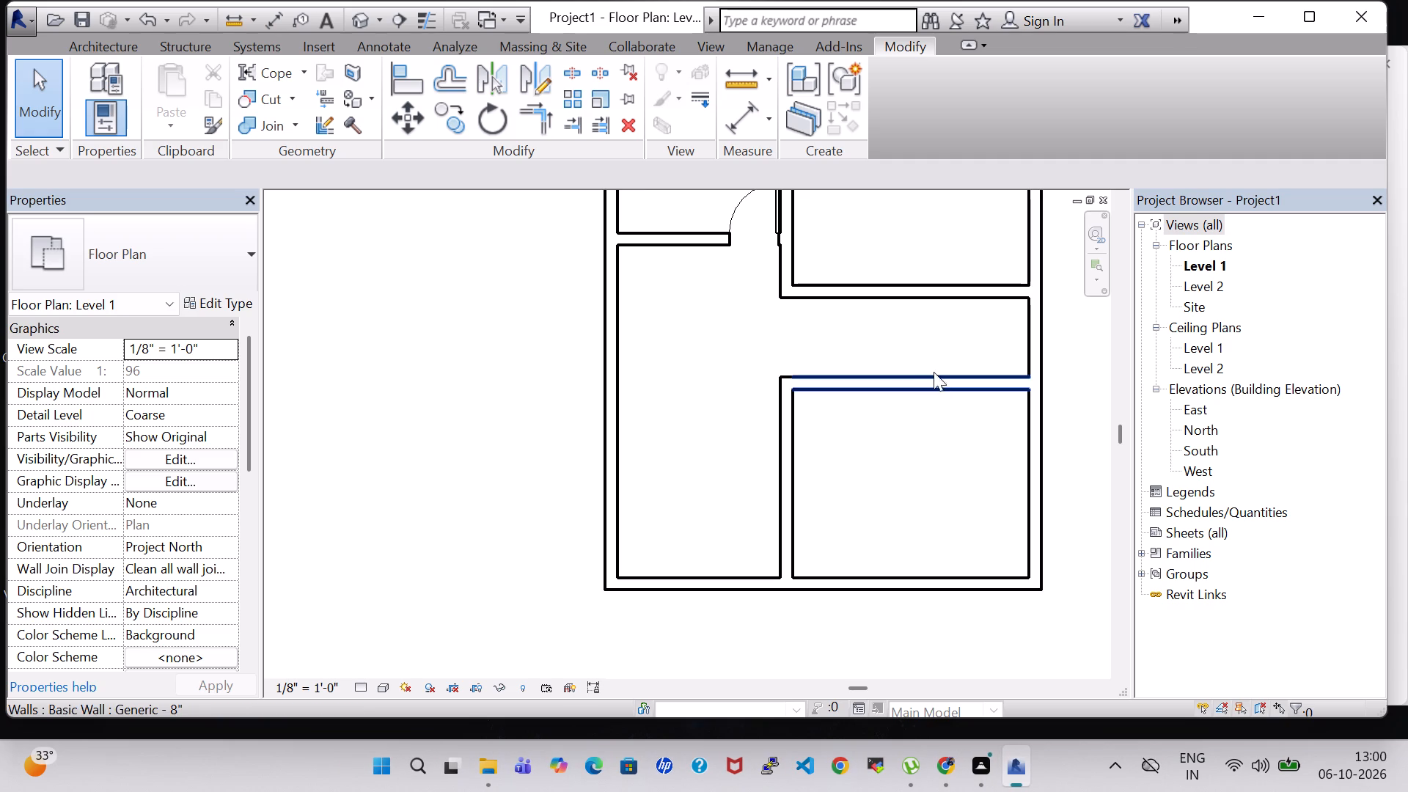
middle_drag(1070, 359, 1024, 540)
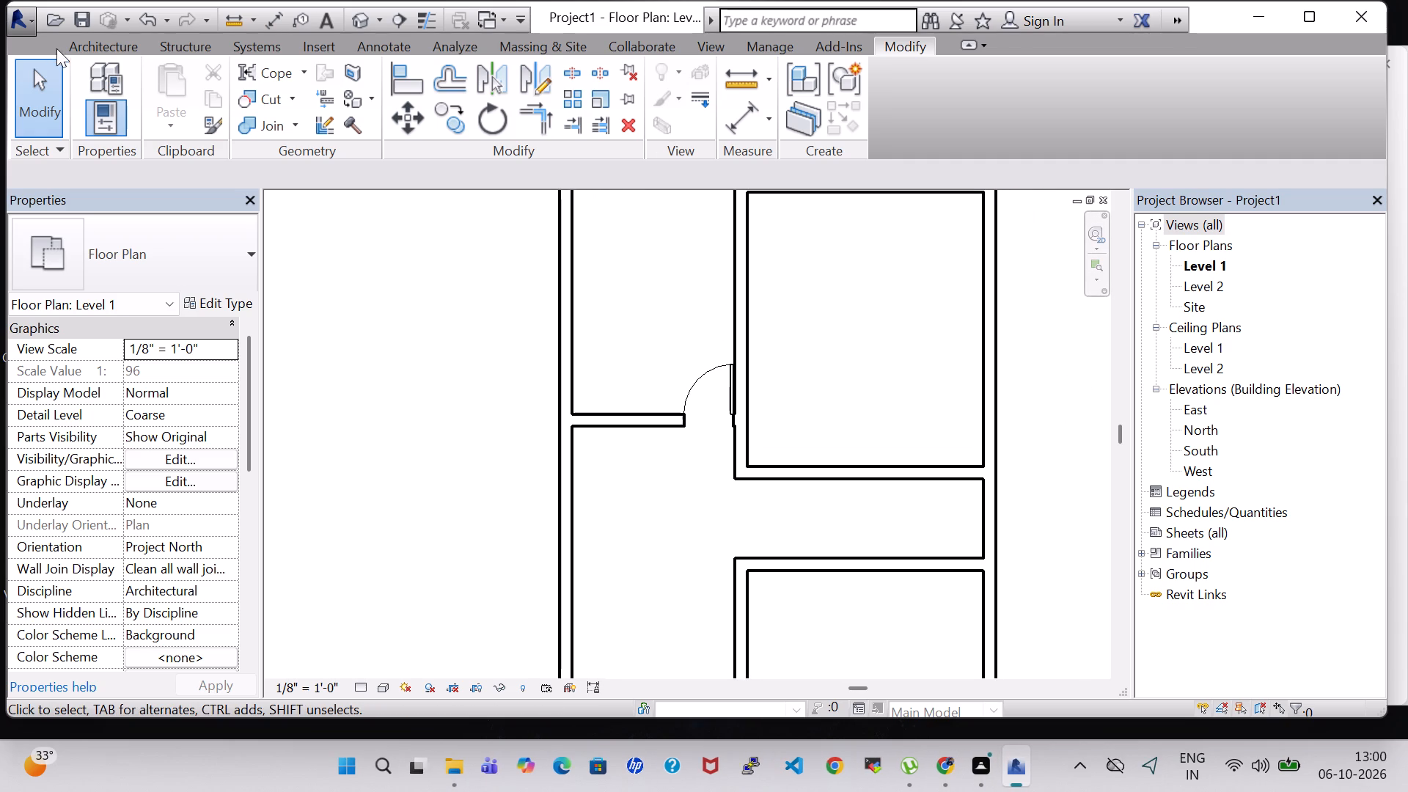
click(118, 51)
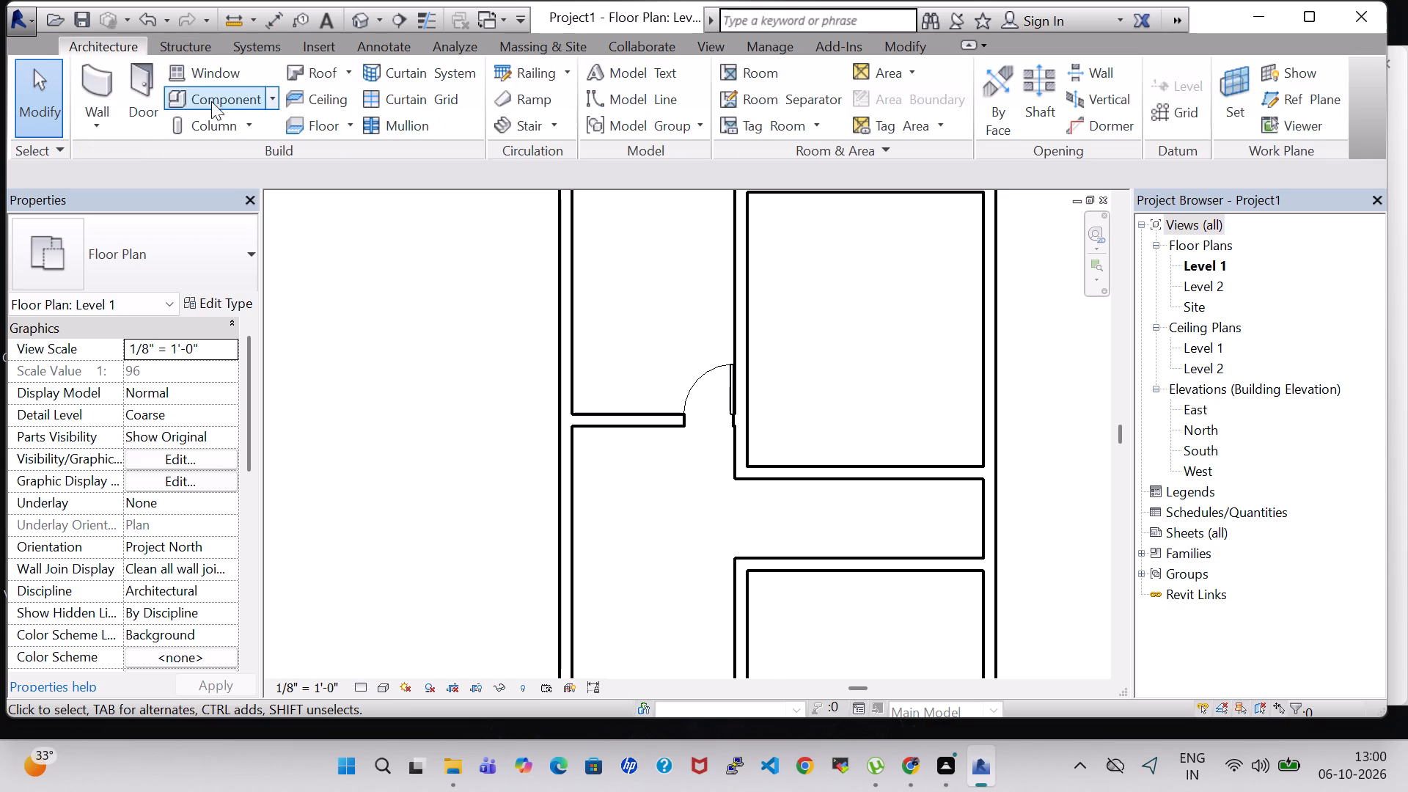
click(143, 82)
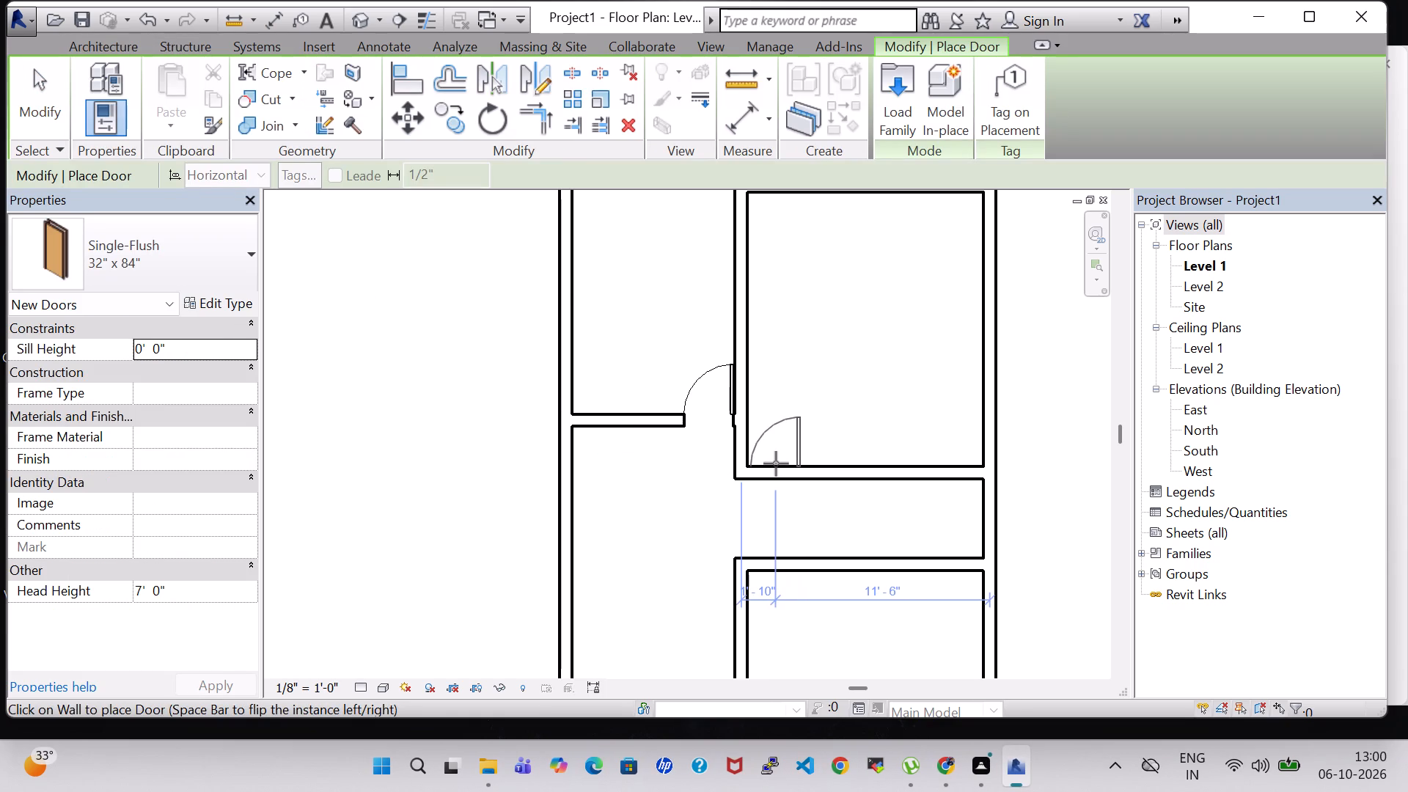
click(776, 463)
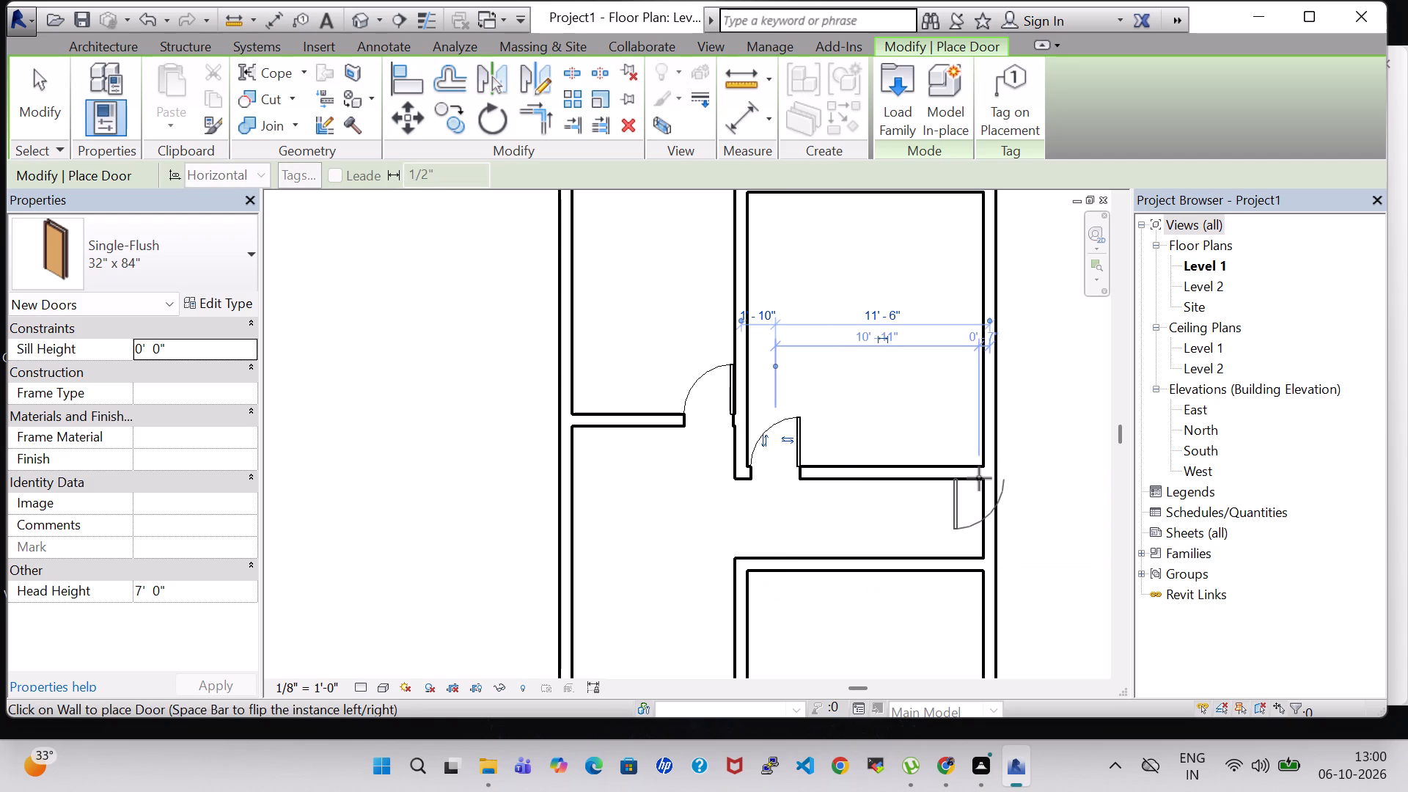
key(Escape)
key(Escape)
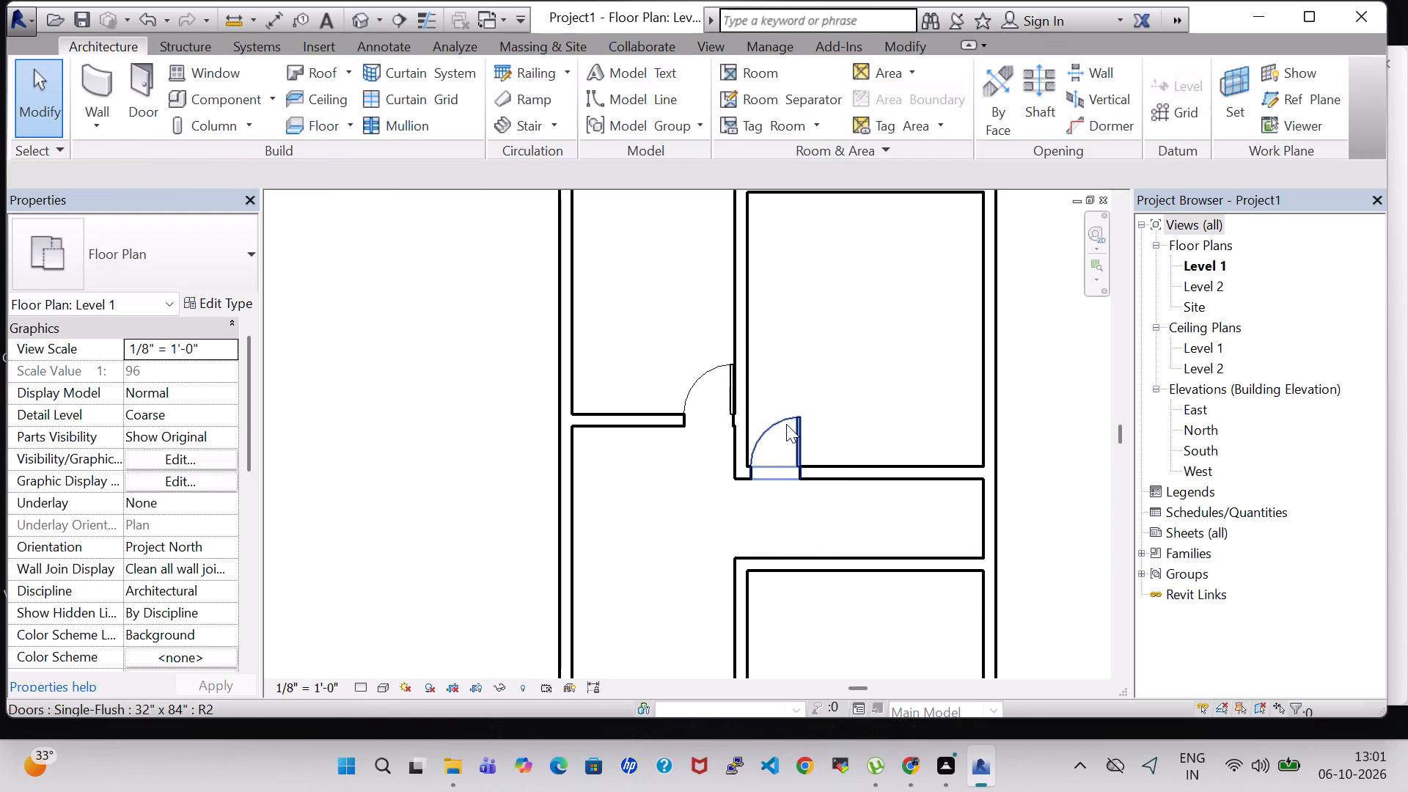
click(786, 424)
key(space)
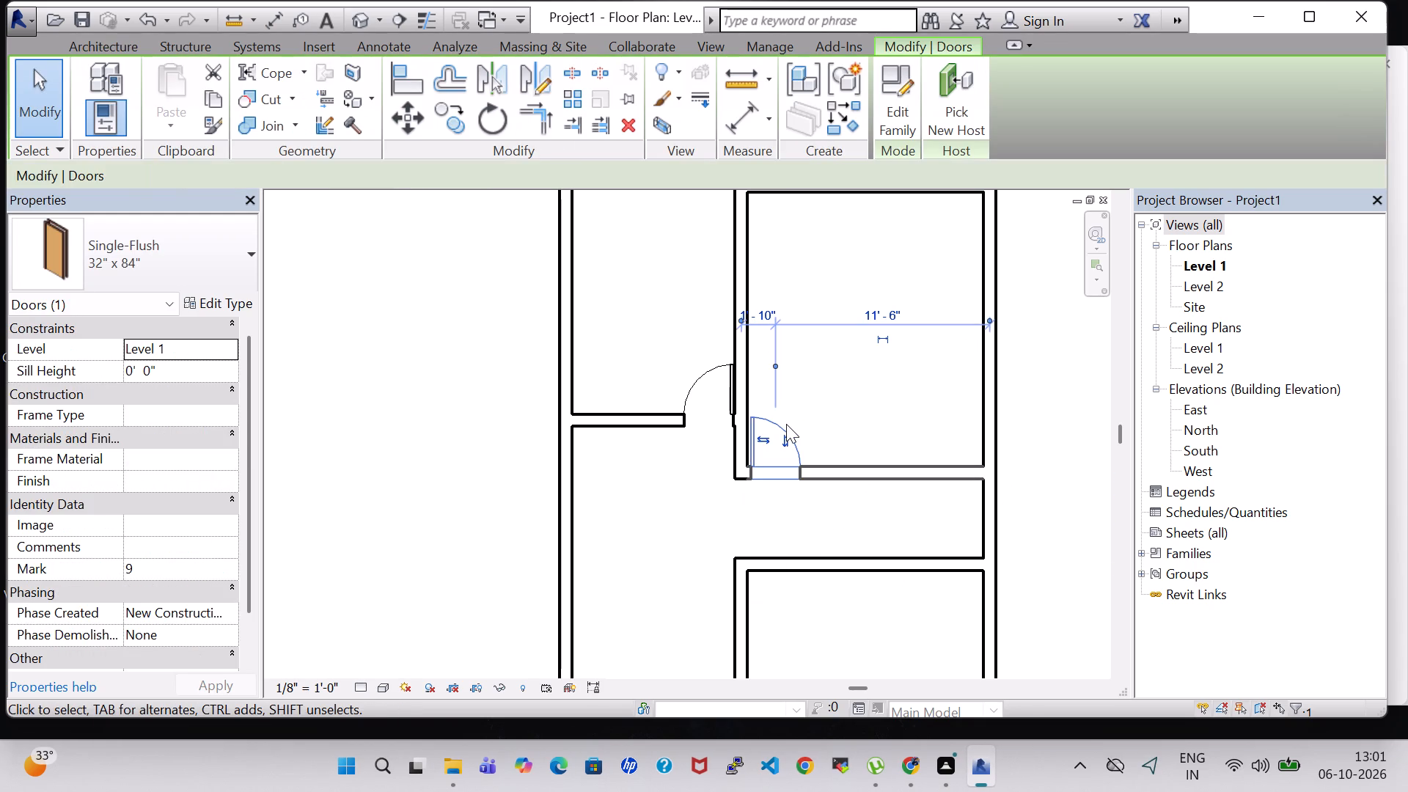
click(1019, 505)
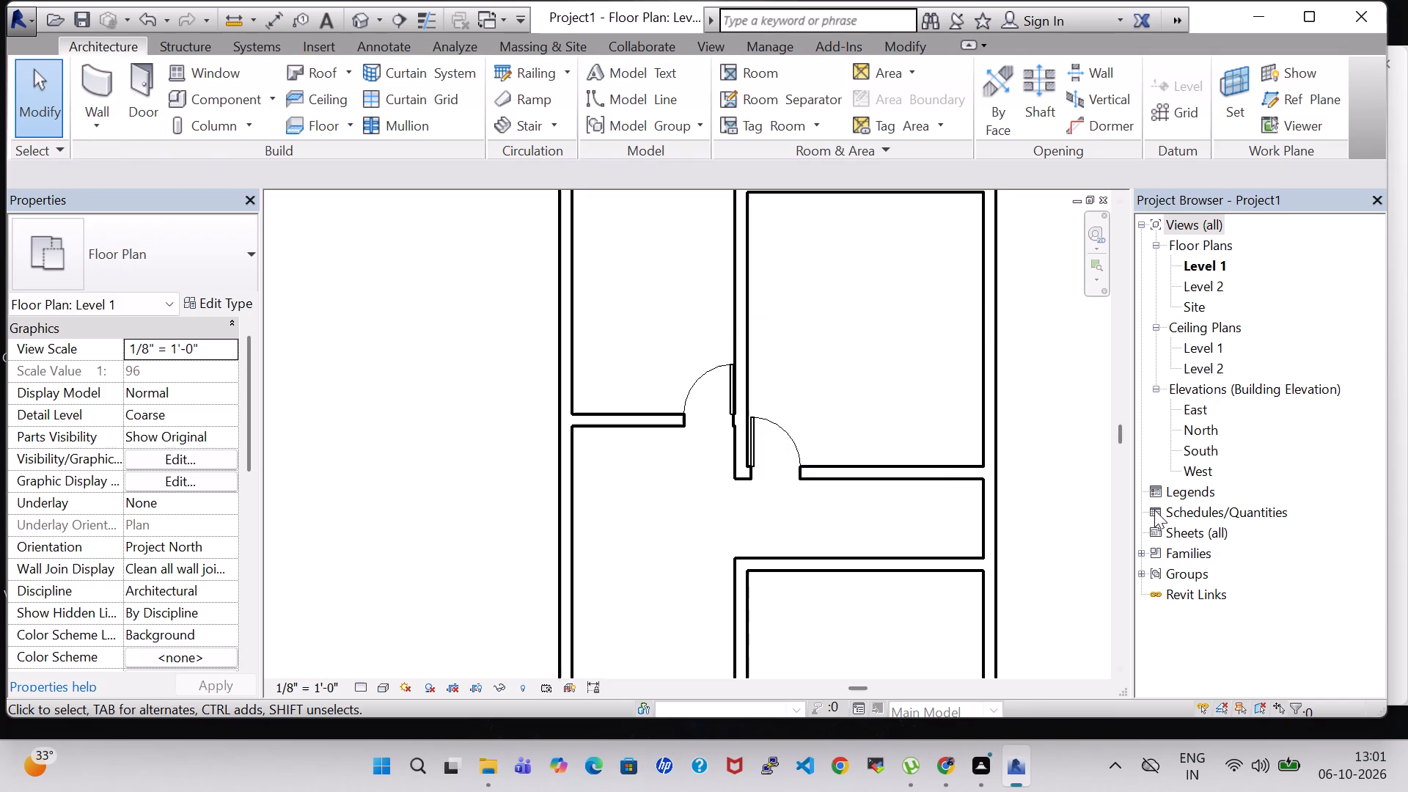
Place a Single-Flush 32" x 84" door in the large east room's west wall, about 2'-0" from its north wall, swinging into the room.
scroll(1064, 489, down, 1)
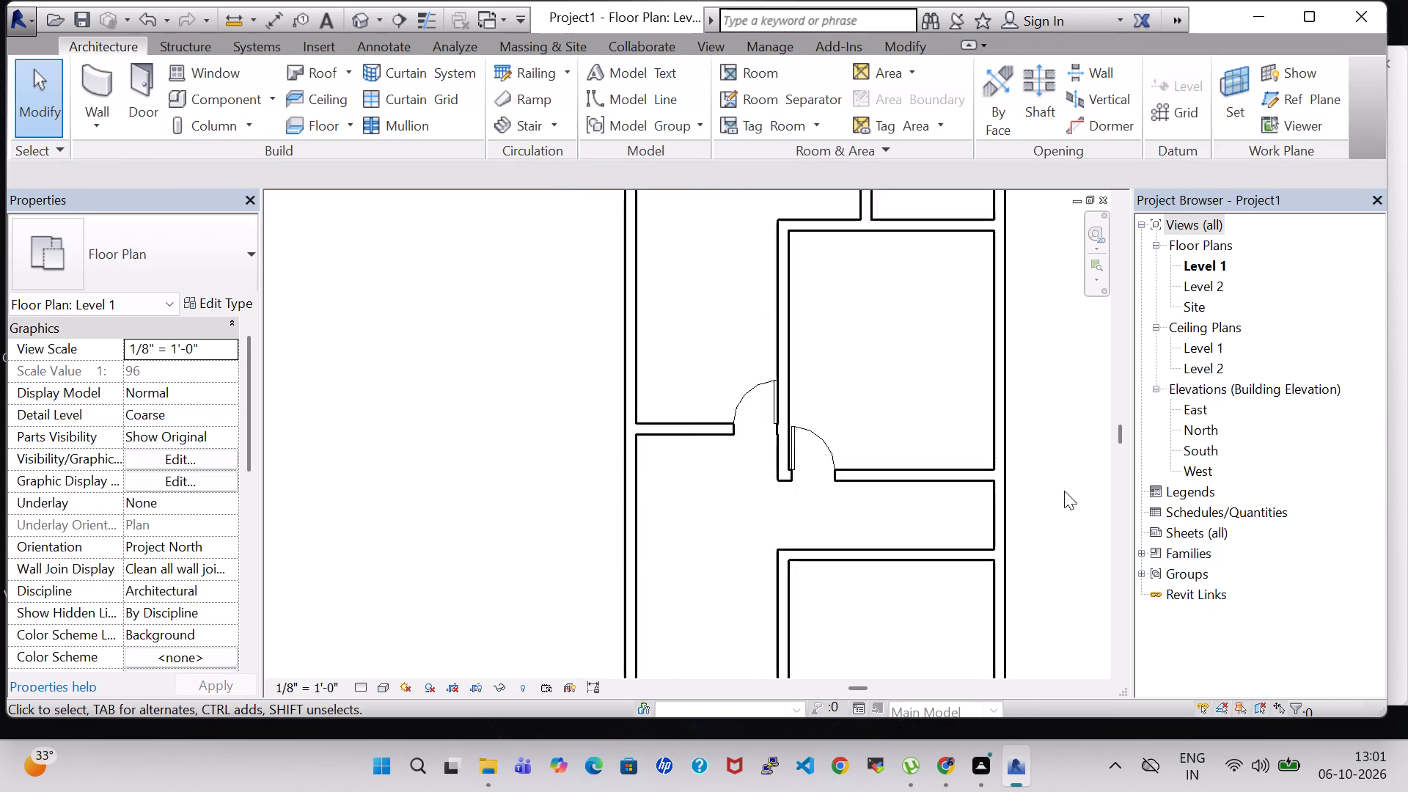
scroll(1064, 491, down, 1)
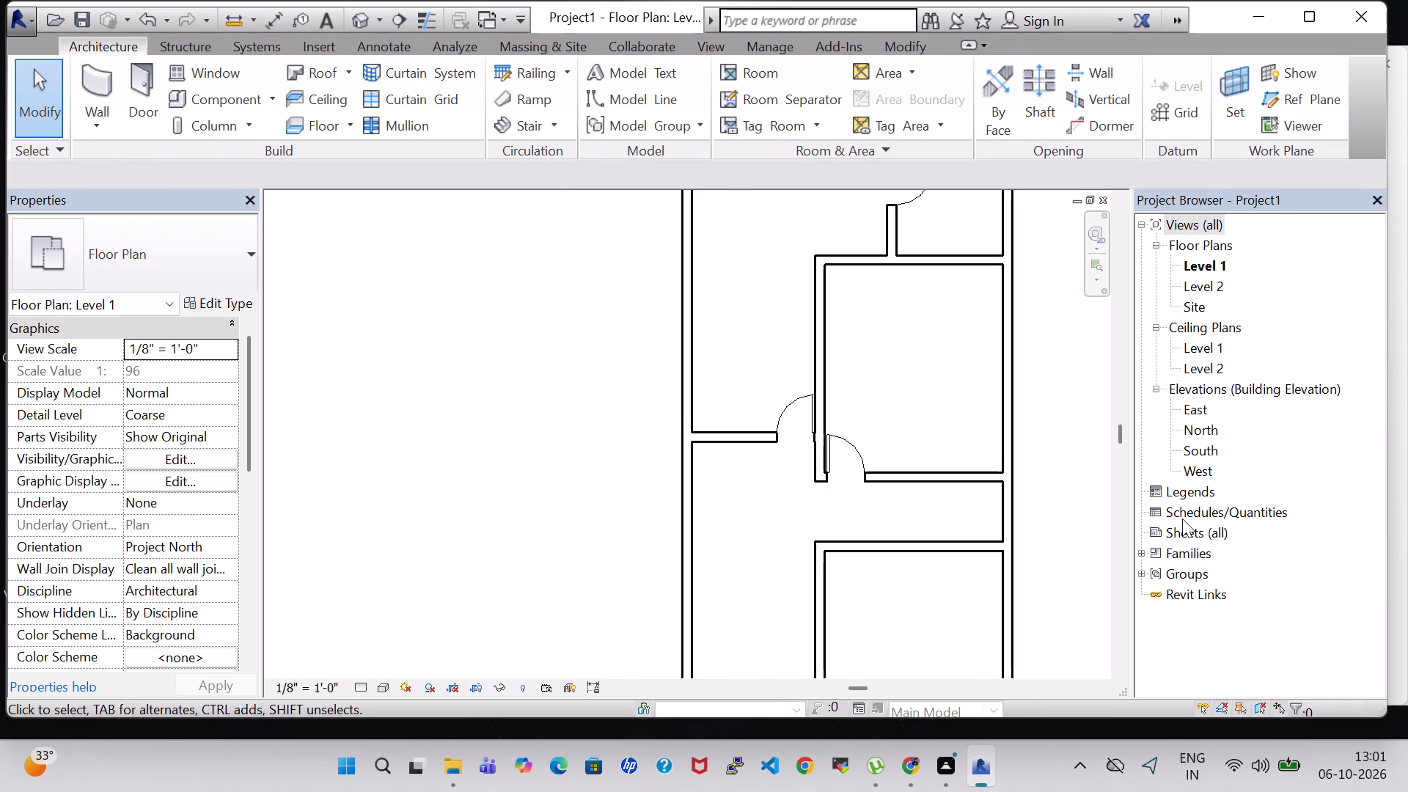
scroll(1181, 520, down, 2)
scroll(1111, 551, down, 2)
scroll(1033, 375, down, 2)
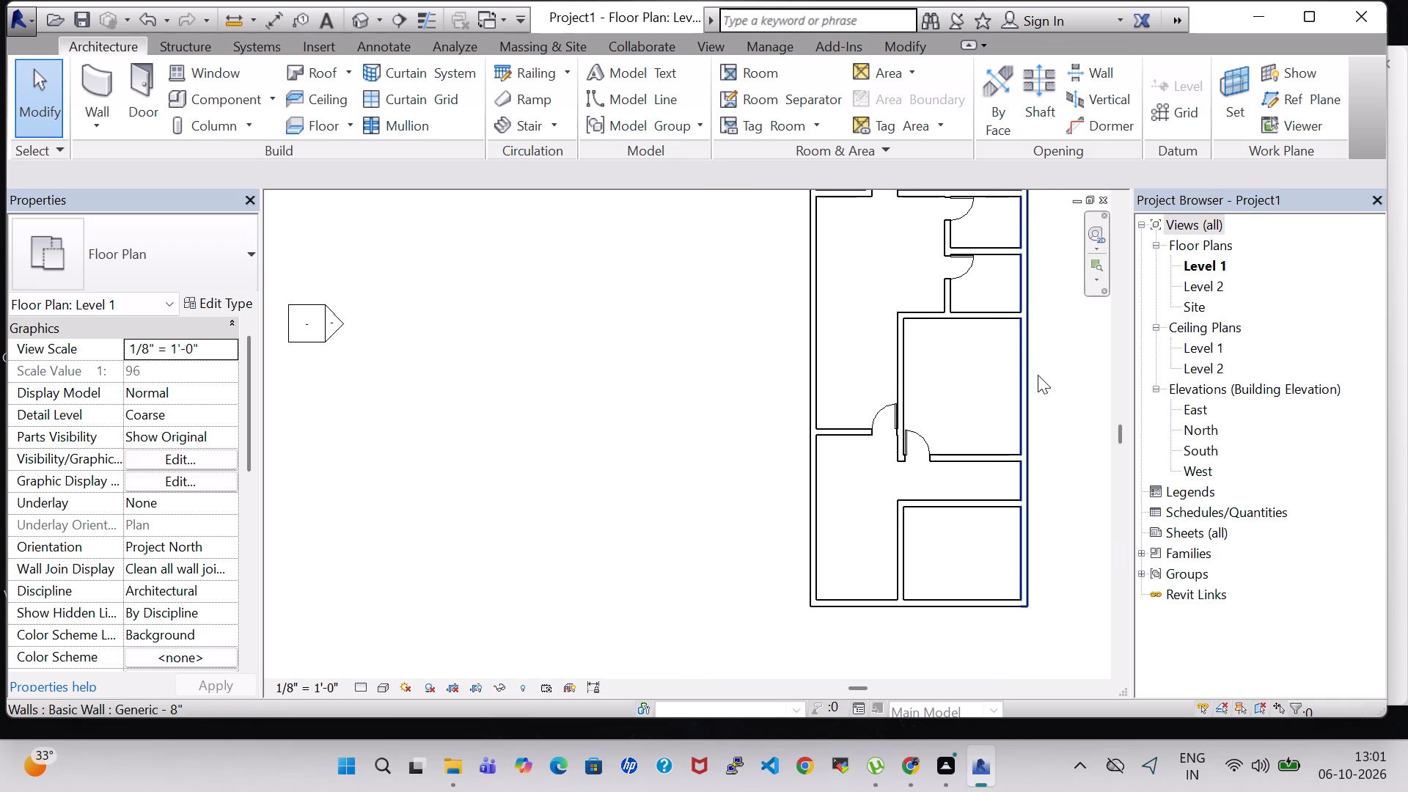
middle_drag(1054, 375, 833, 414)
middle_drag(933, 384, 930, 491)
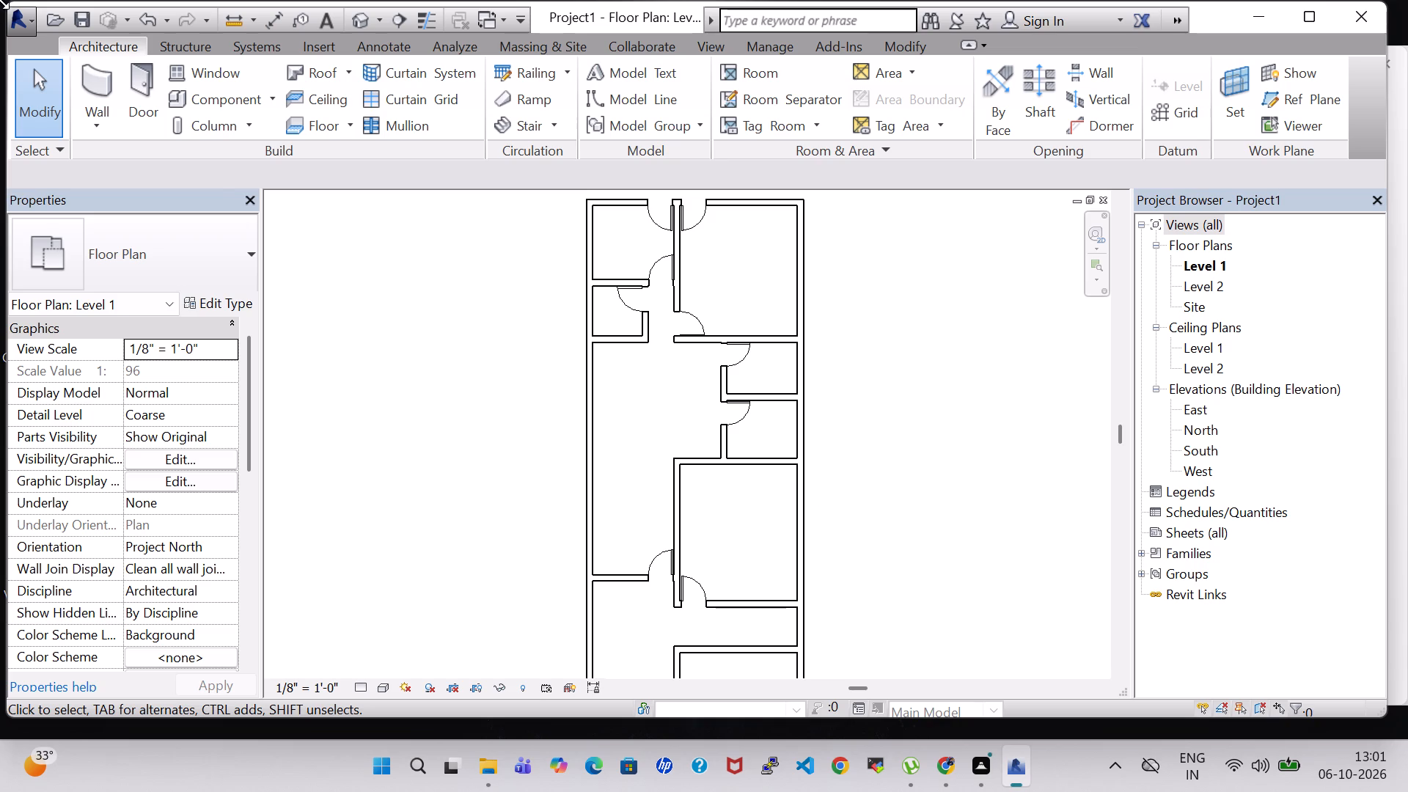
click(130, 68)
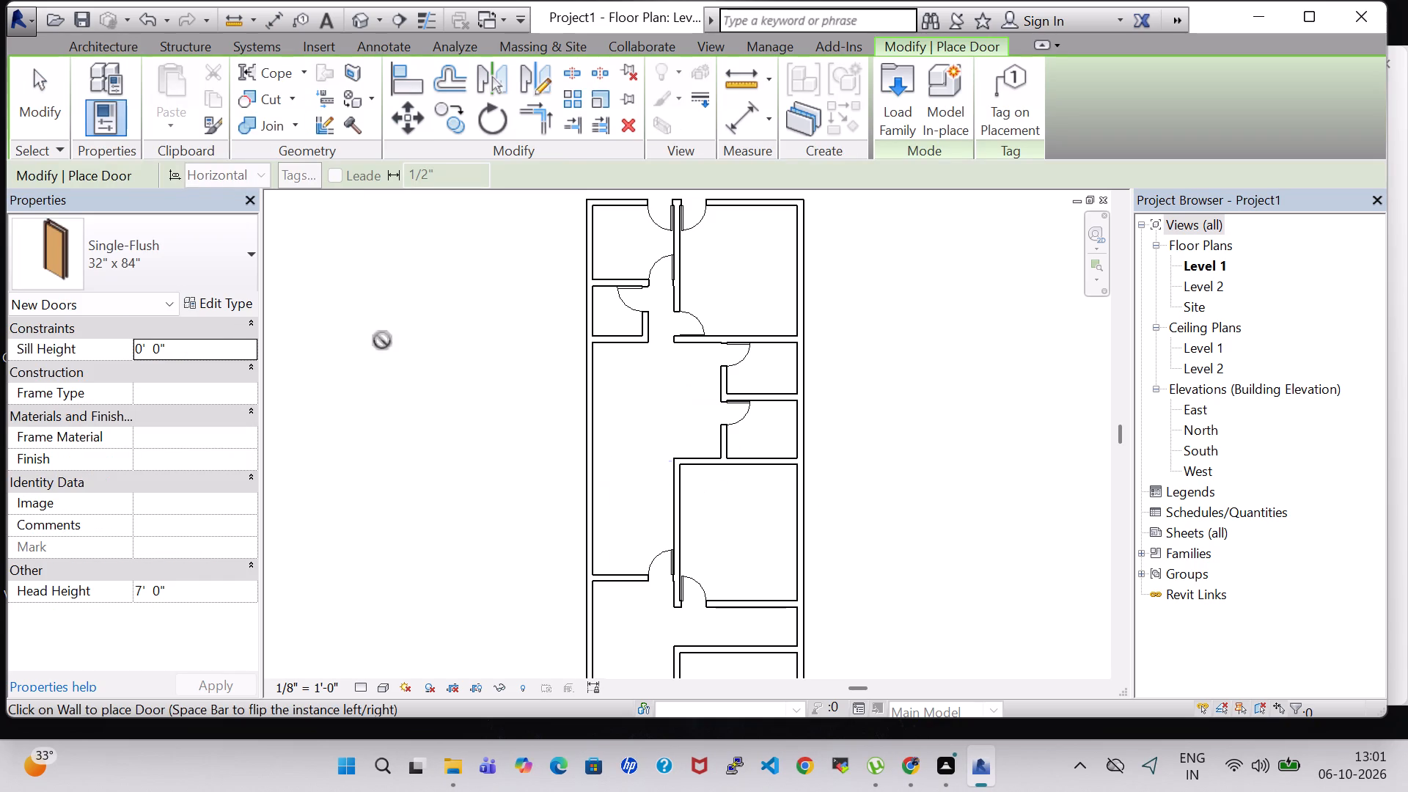
click(233, 259)
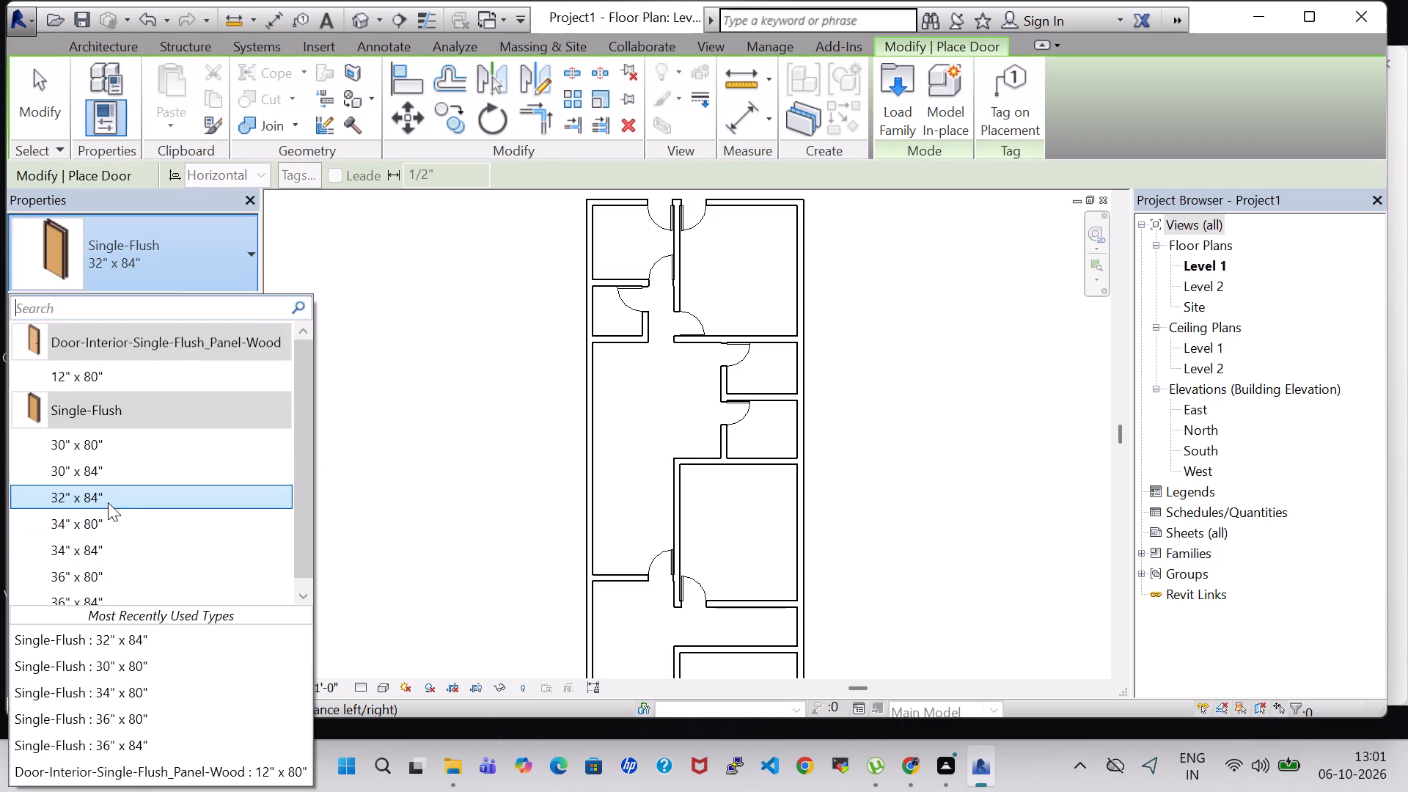
click(109, 493)
scroll(760, 549, up, 5)
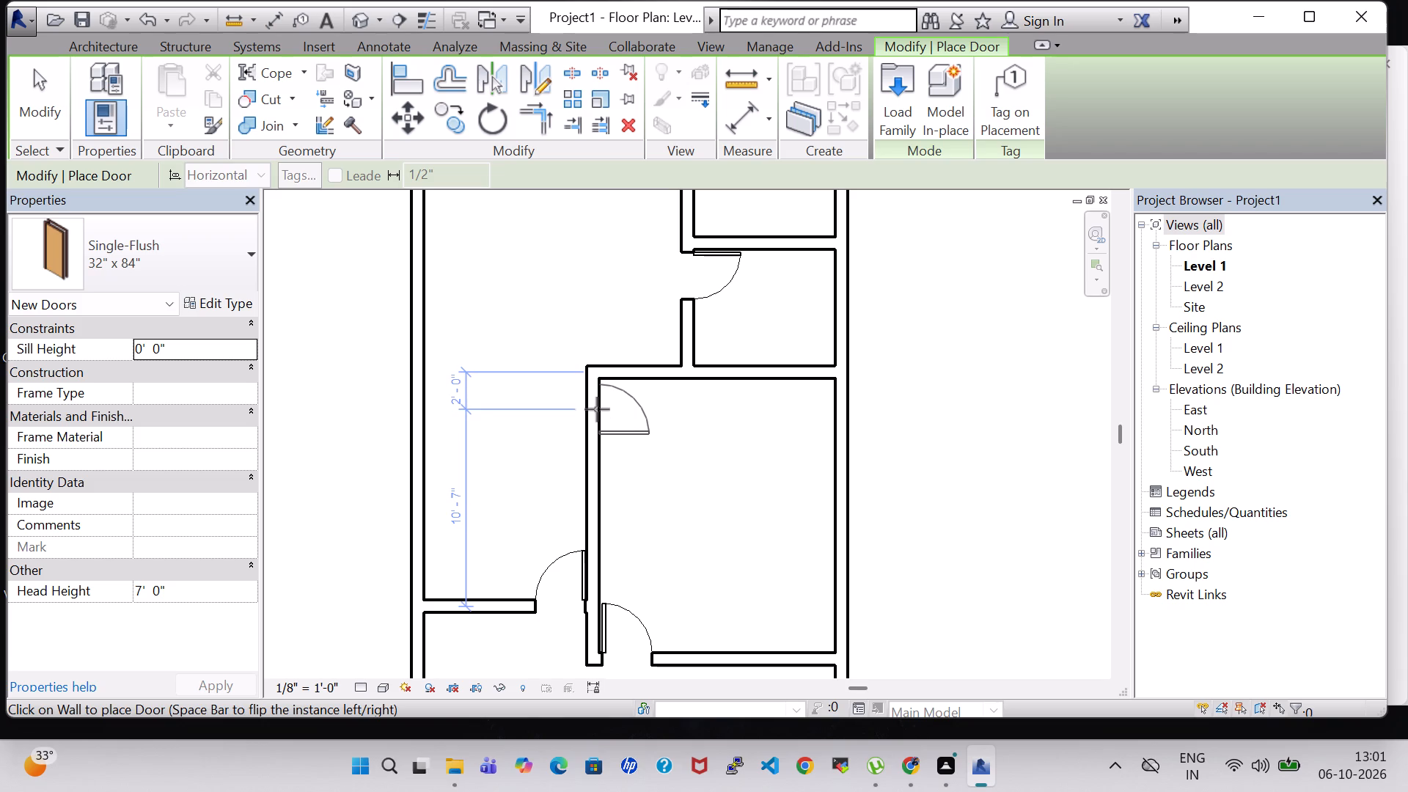
click(597, 409)
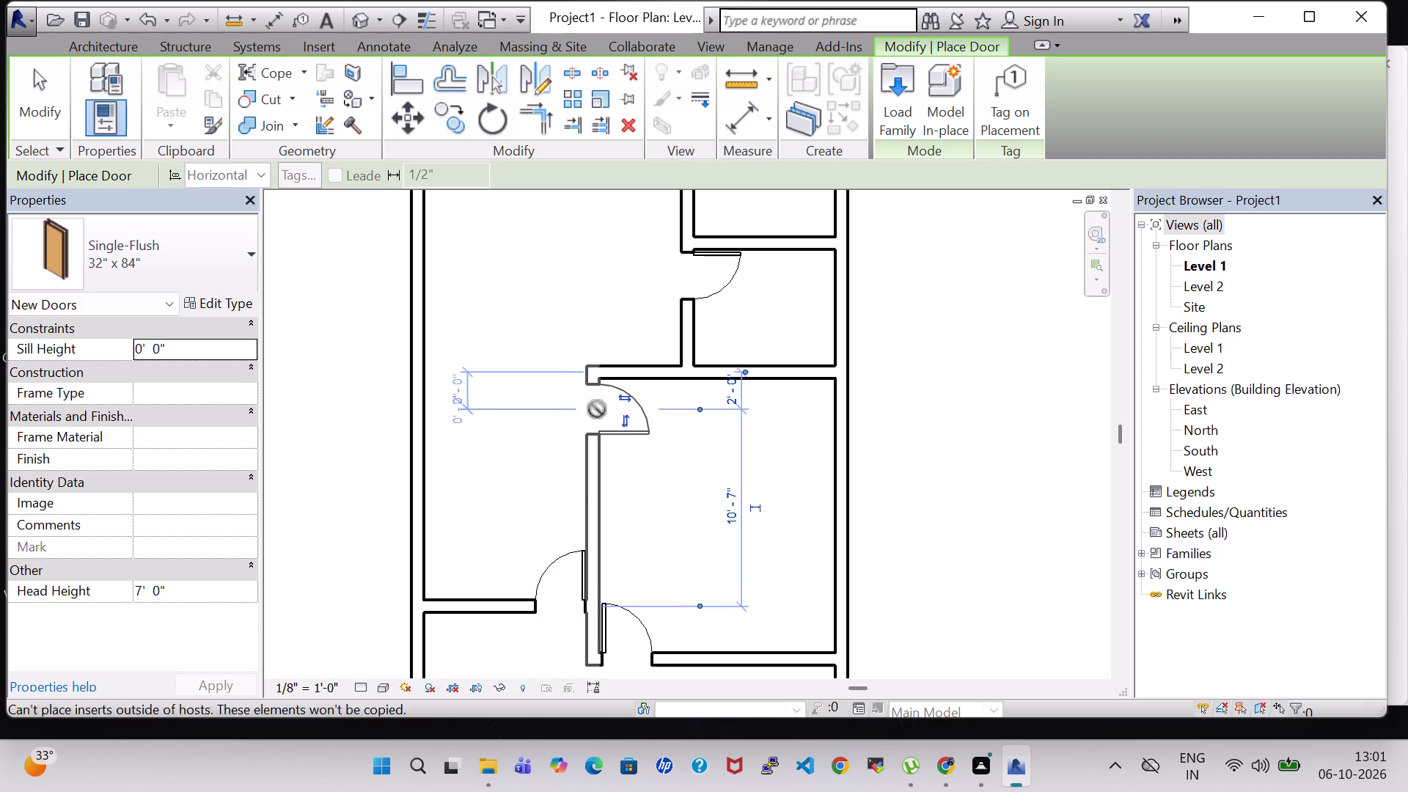
Flip the door in the large east room's west wall to hinge north, and nudge it north toward the room's north wall.
key(Escape)
key(Escape)
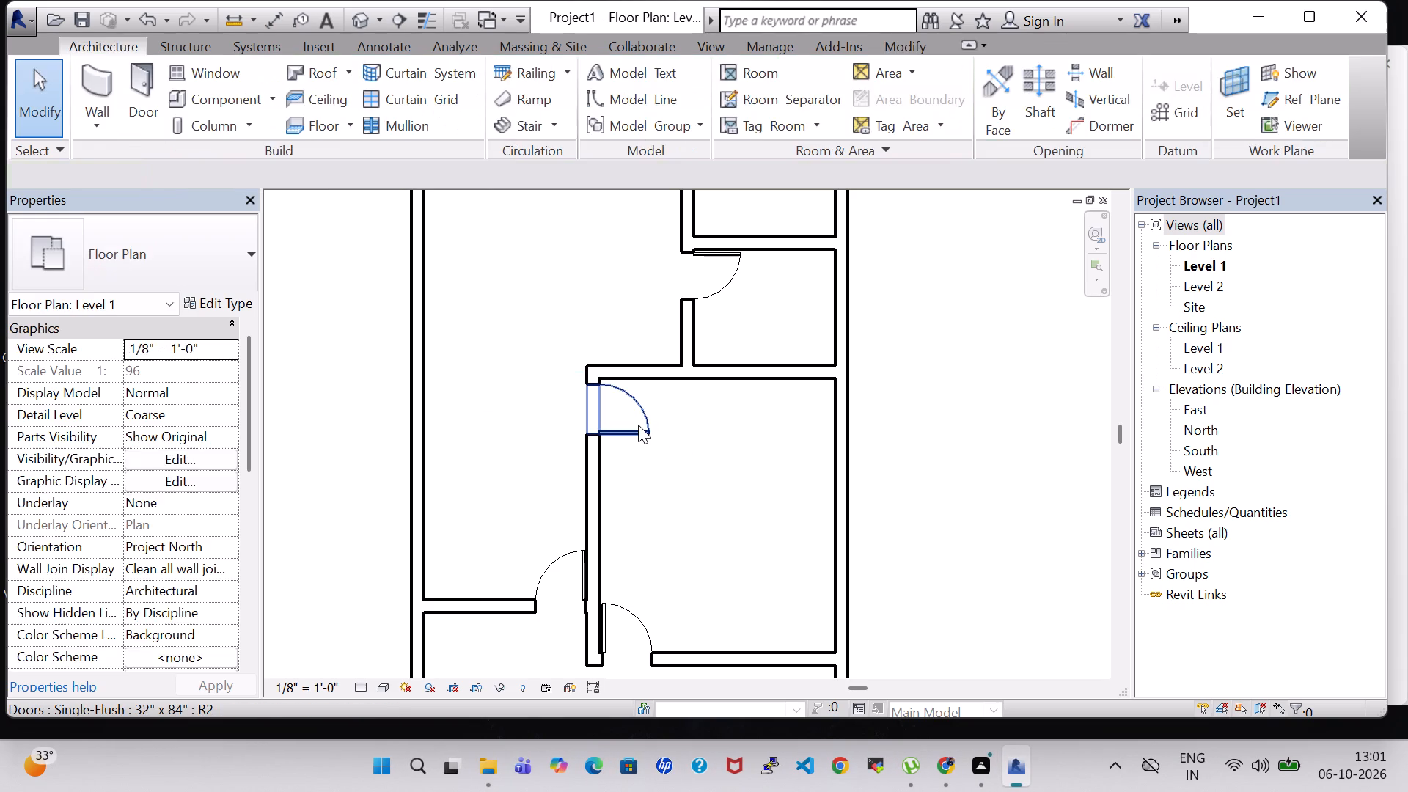
click(638, 425)
key(space)
click(877, 462)
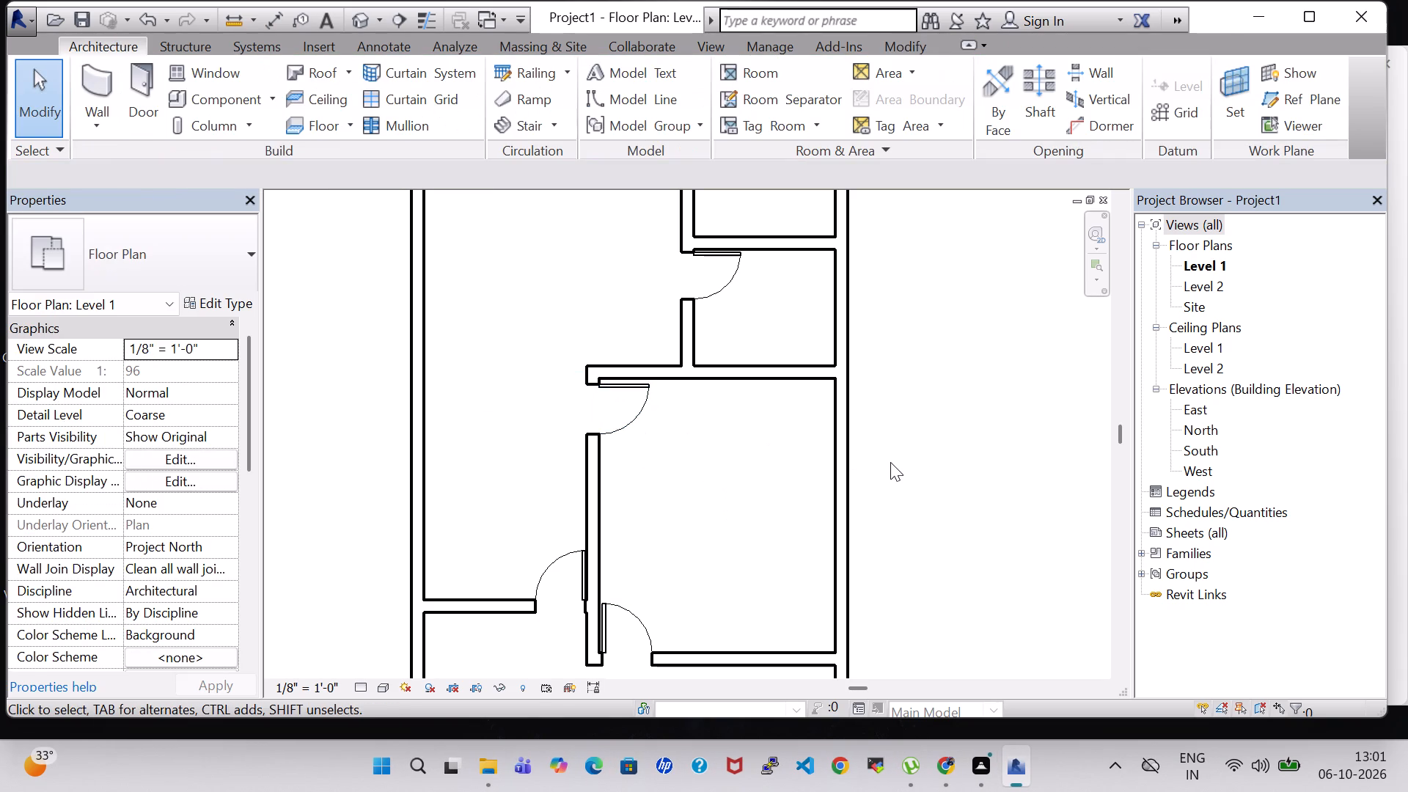
click(628, 406)
key(Up)
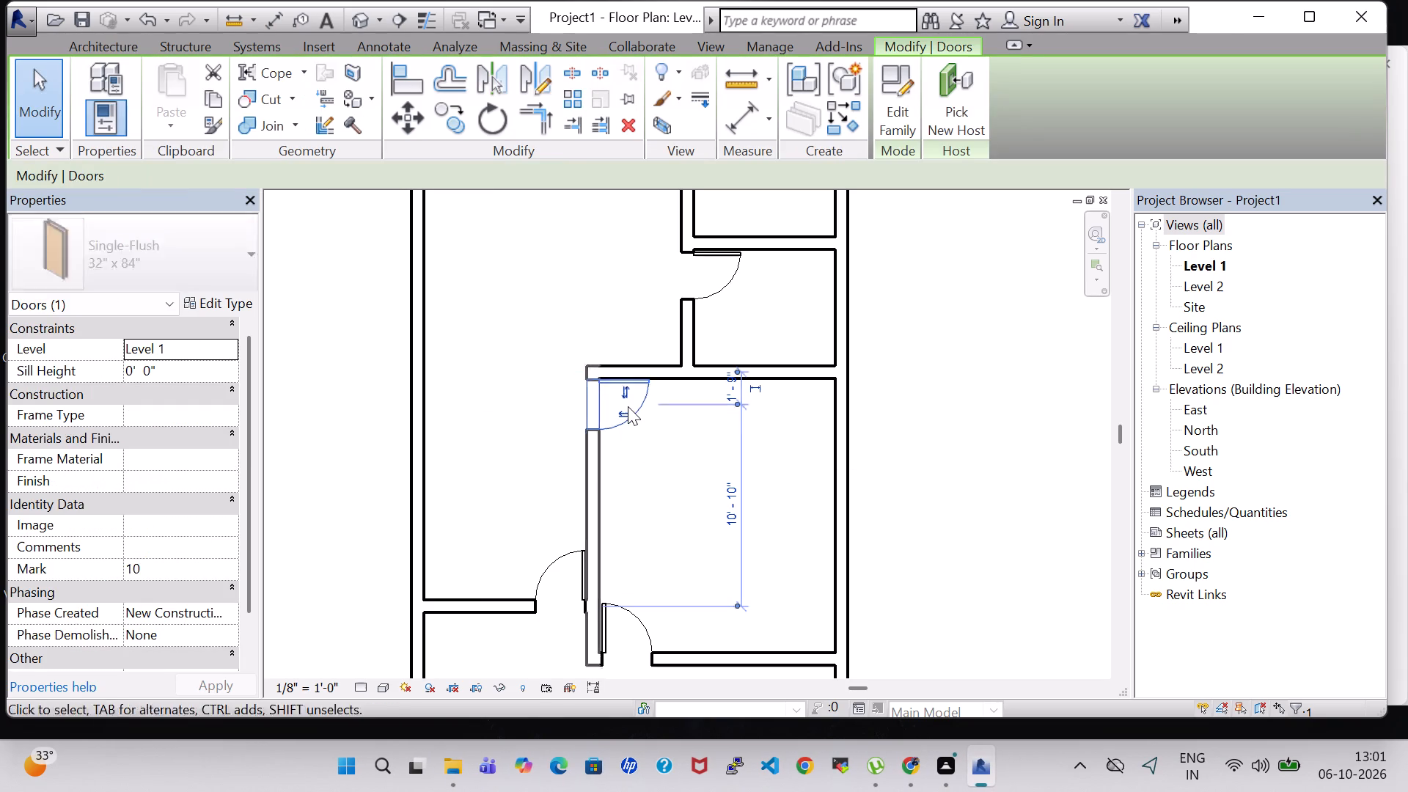
click(971, 464)
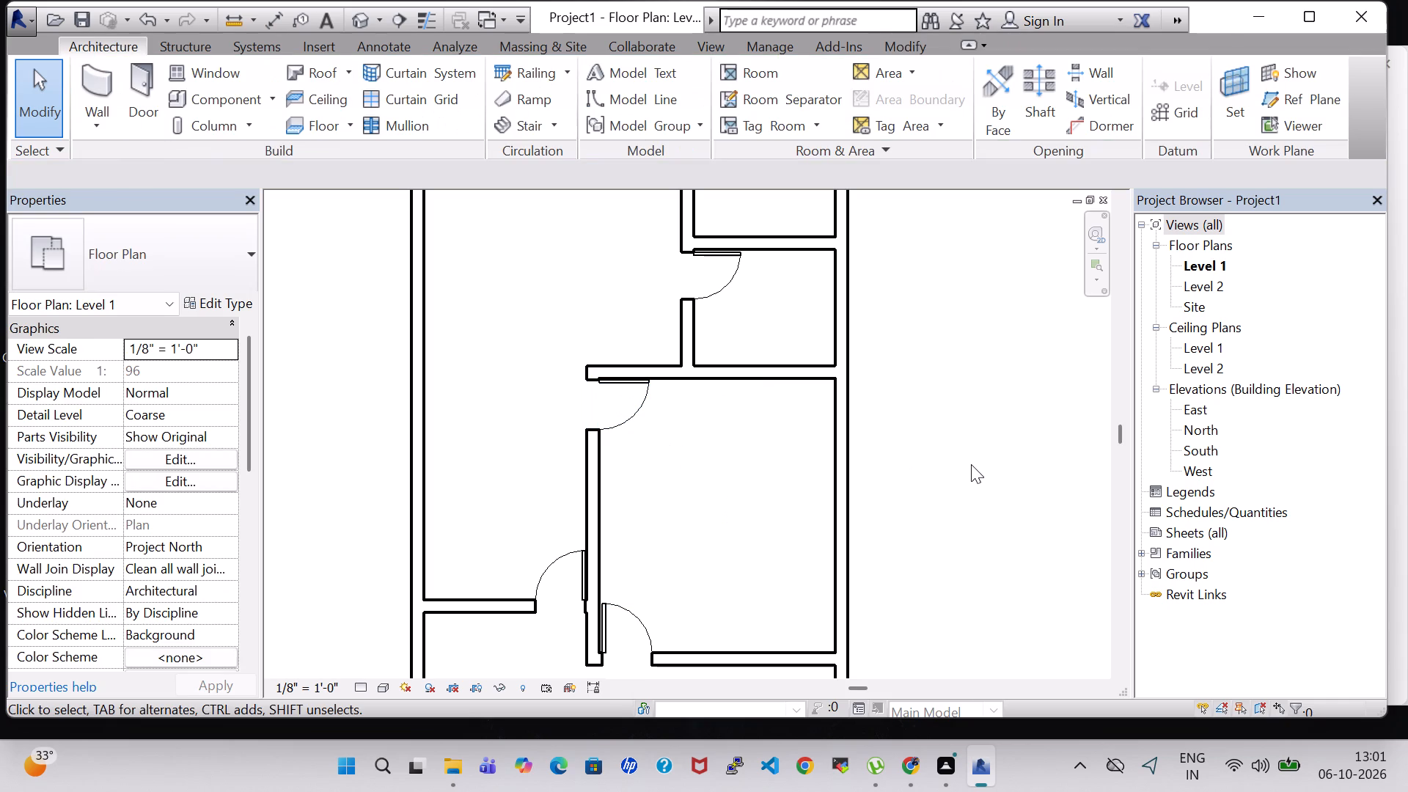
Delete the southeast room's west wall, between its north wall and the south exterior wall.
scroll(1013, 400, down, 1)
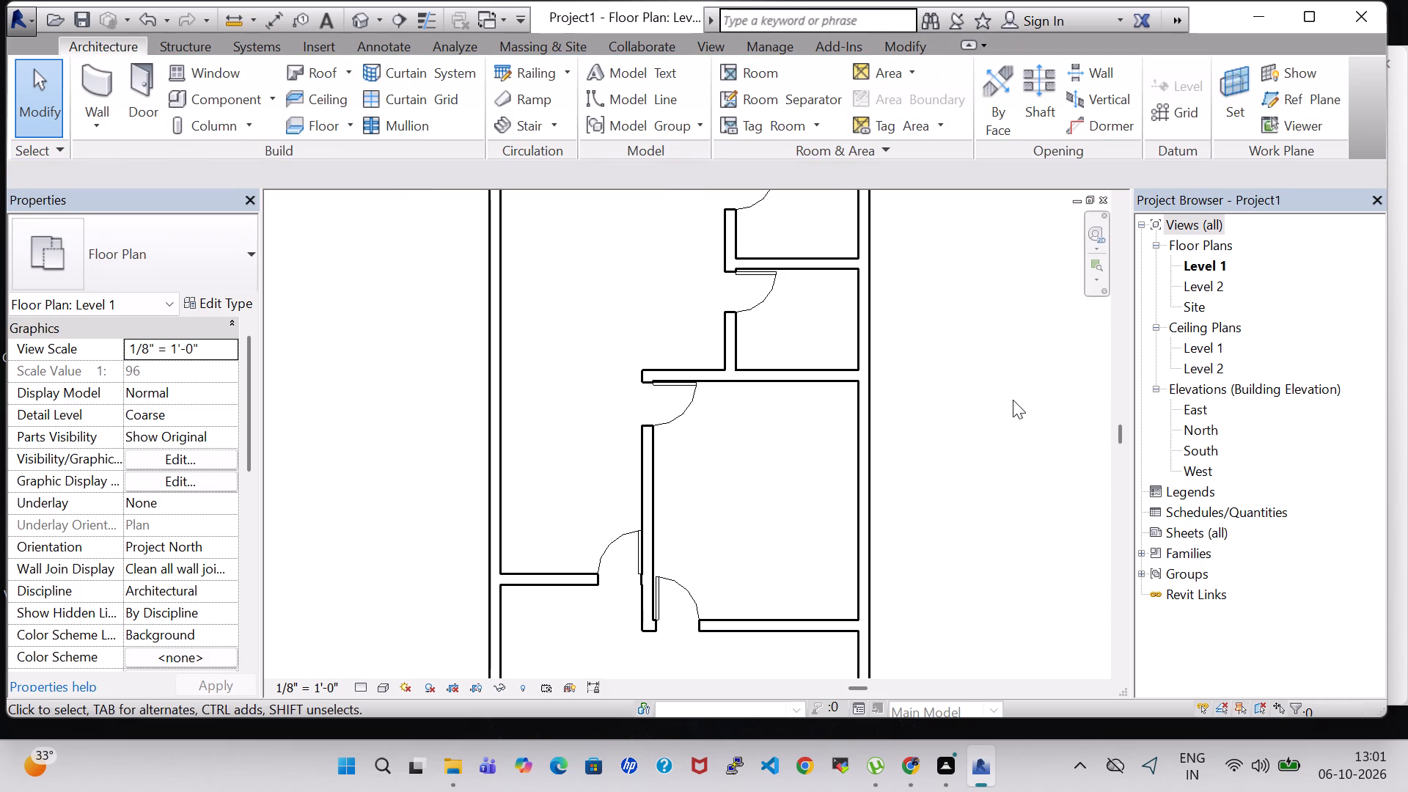
scroll(1013, 400, down, 3)
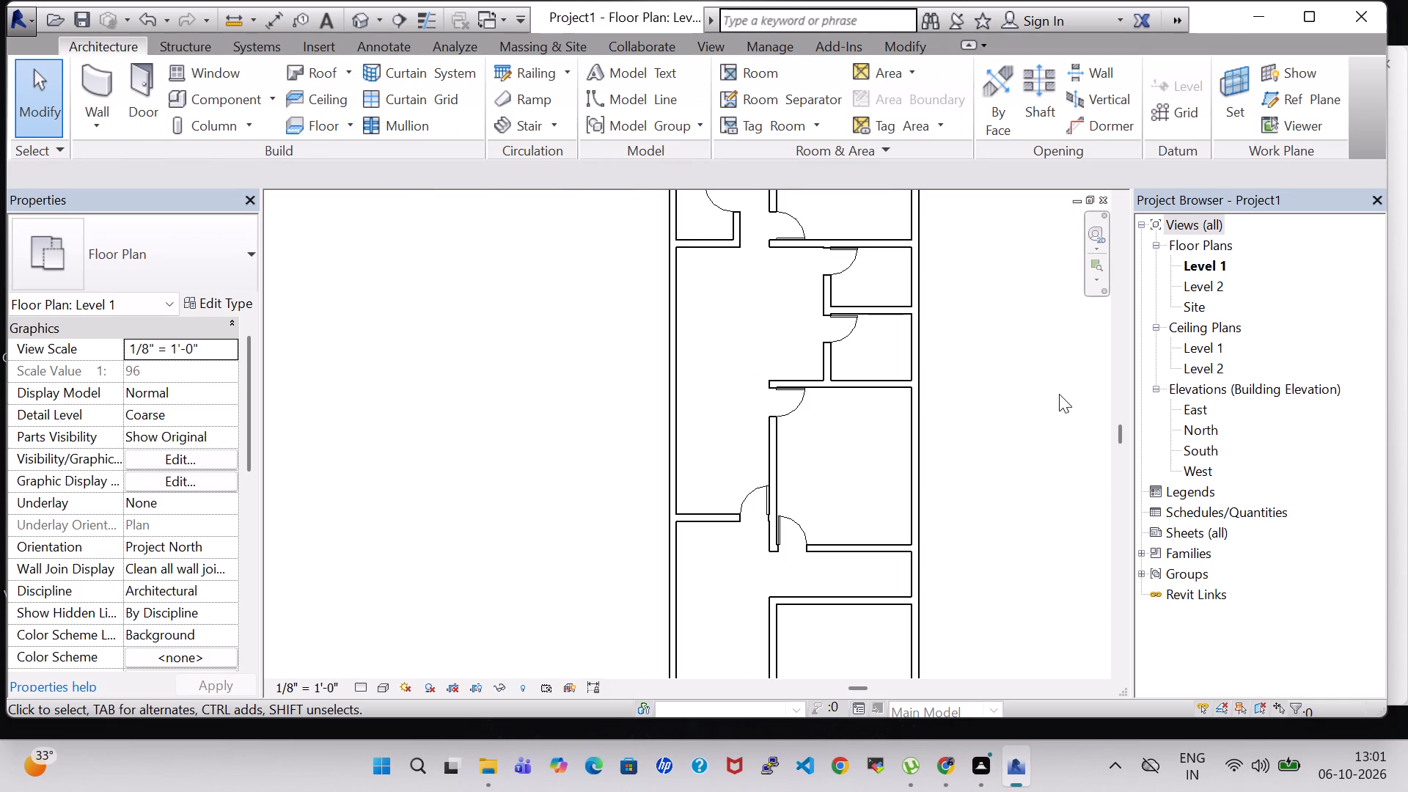
scroll(1059, 394, down, 1)
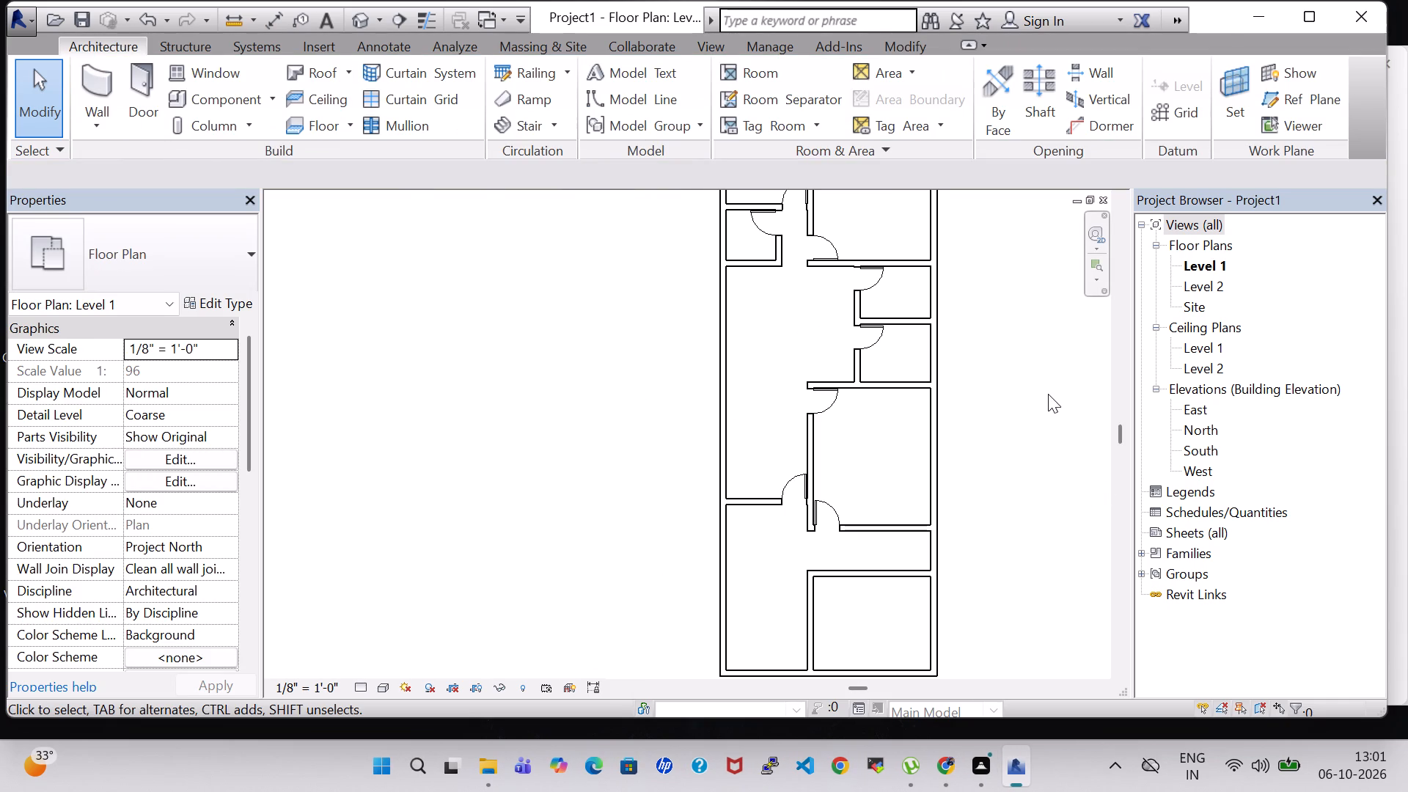
scroll(1048, 394, down, 1)
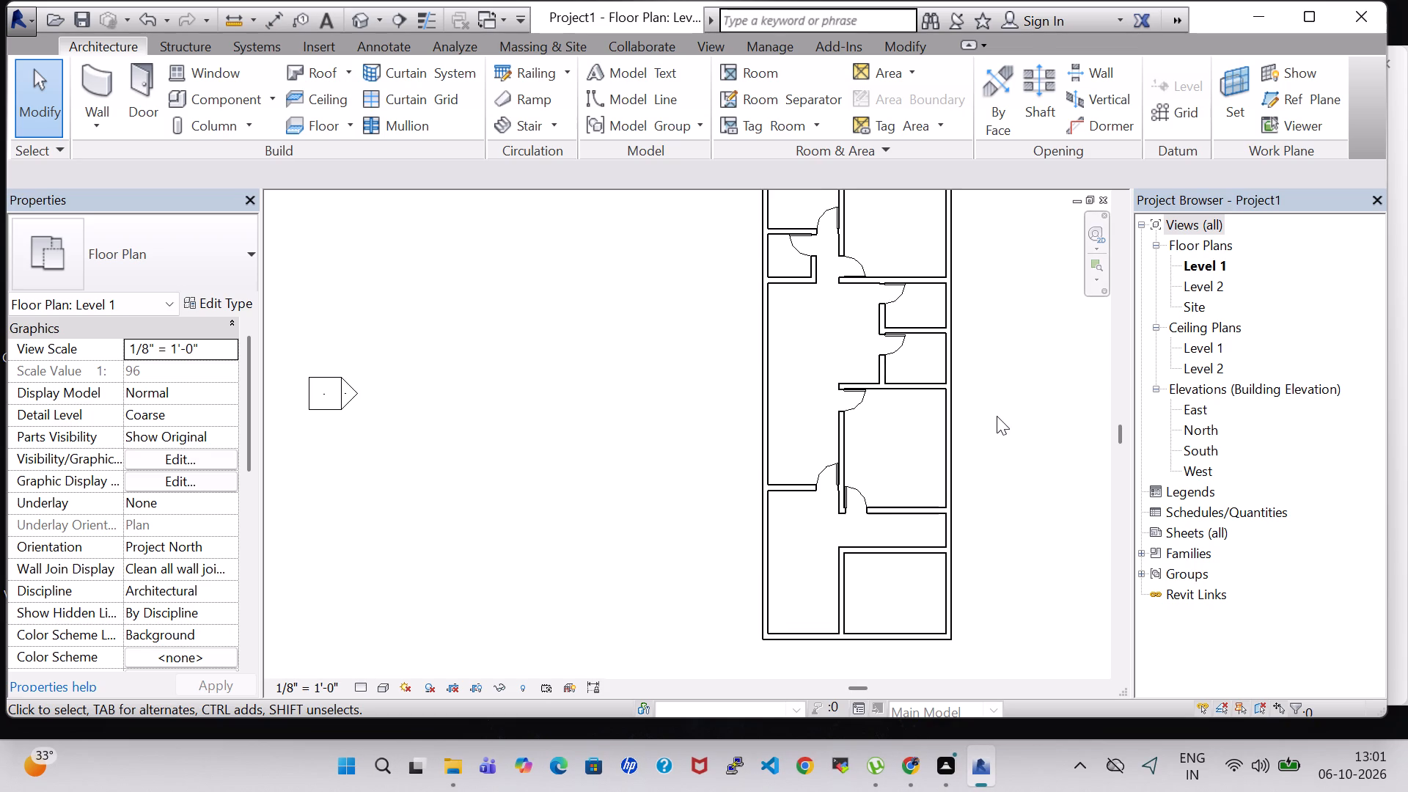
scroll(991, 522, up, 4)
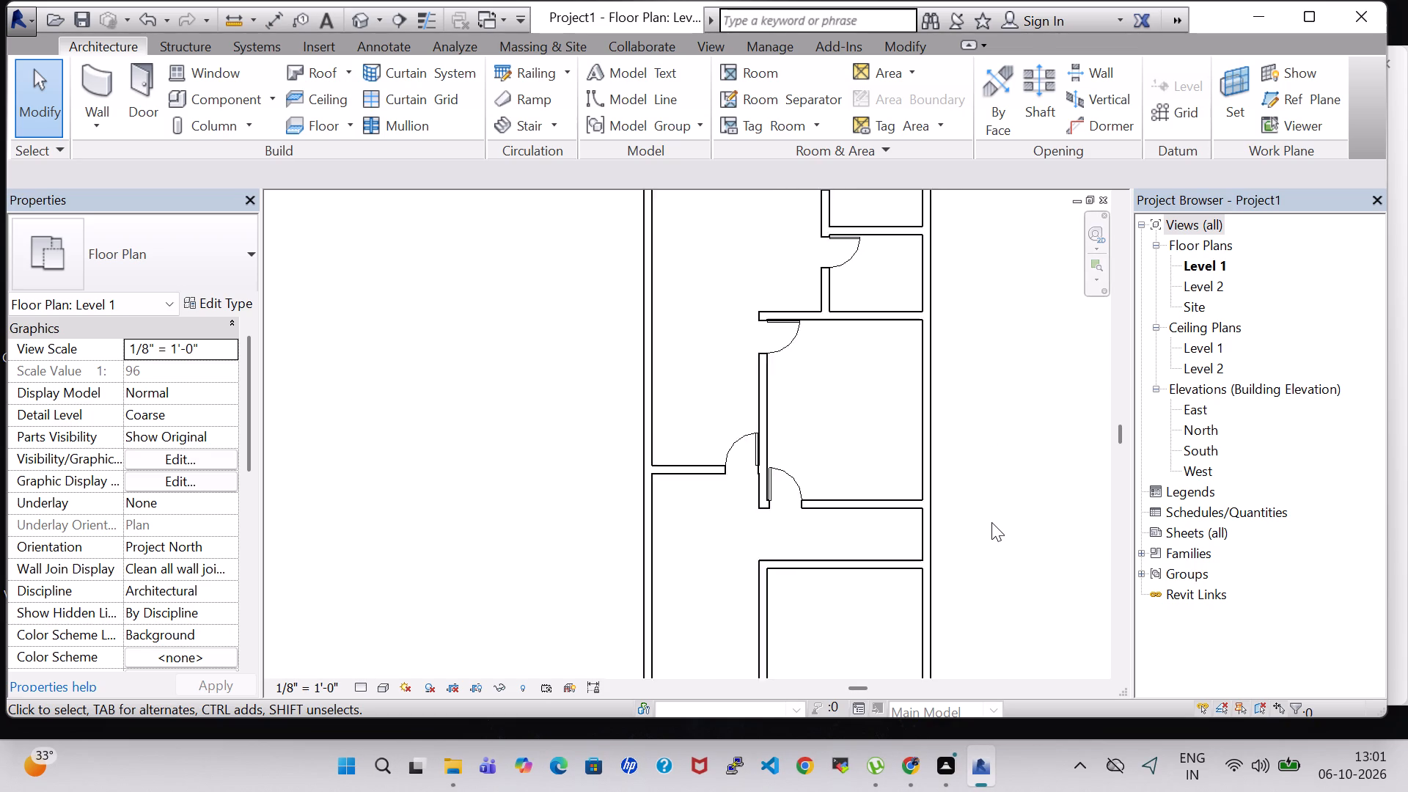
scroll(813, 605, up, 1)
middle_drag(992, 582, 1060, 297)
scroll(1059, 300, up, 1)
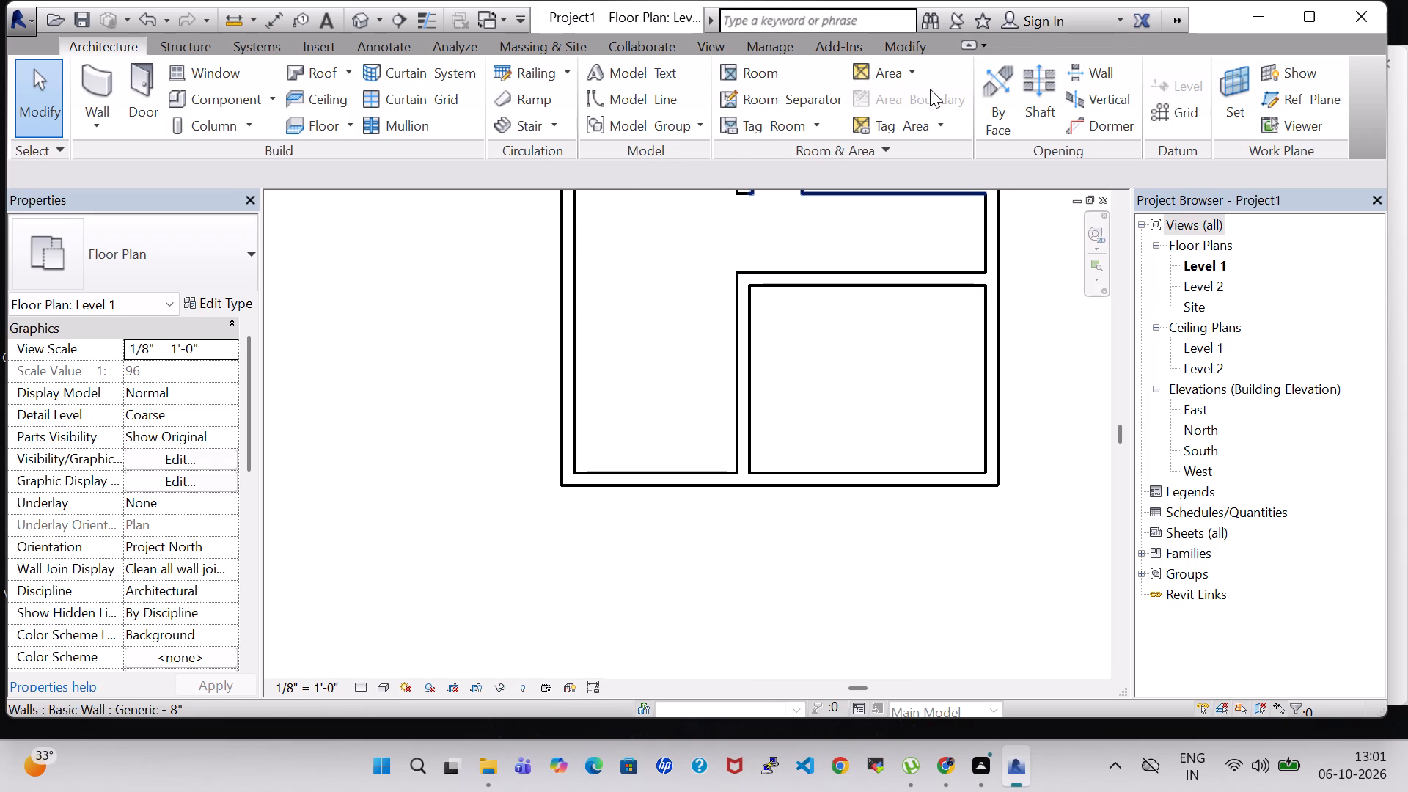
click(908, 43)
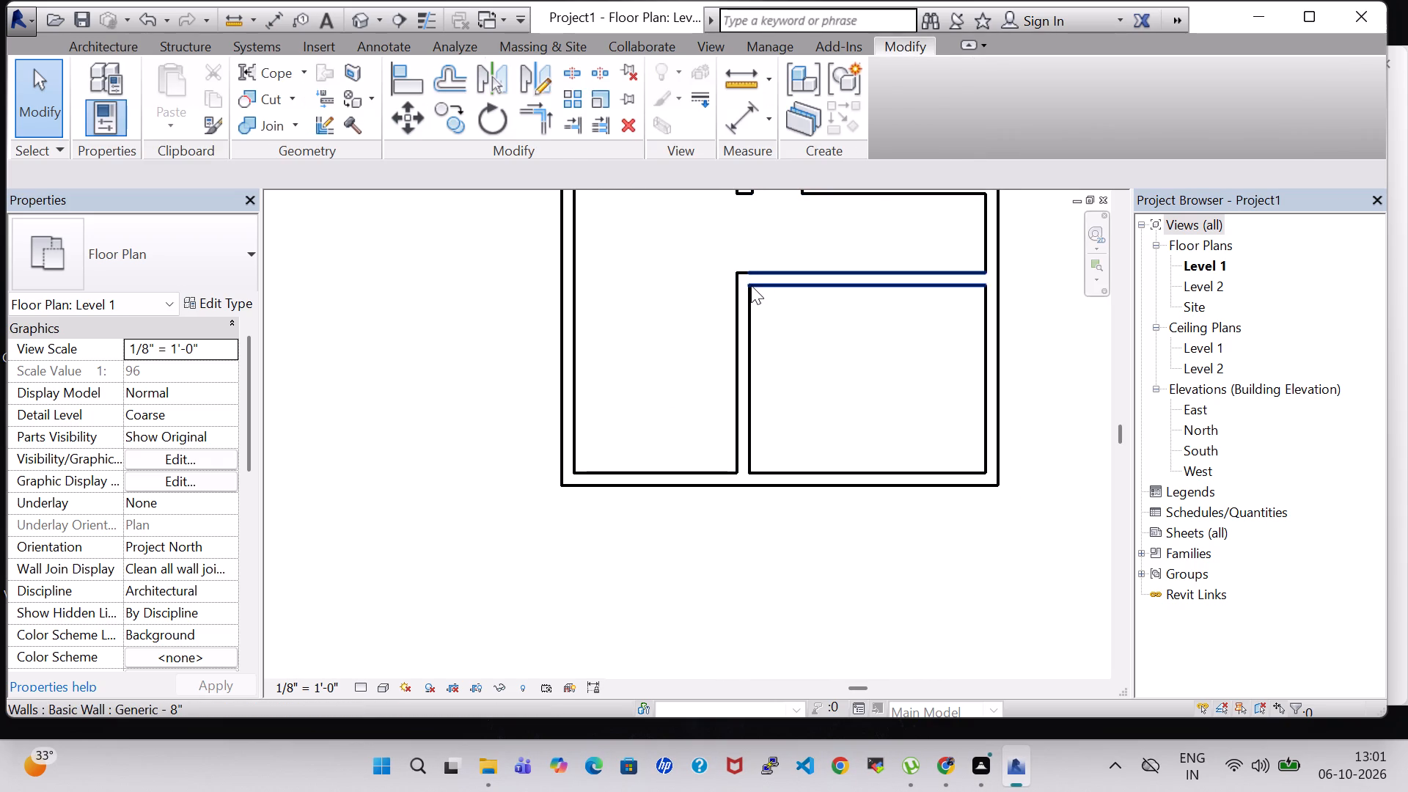
click(741, 287)
key(Delete)
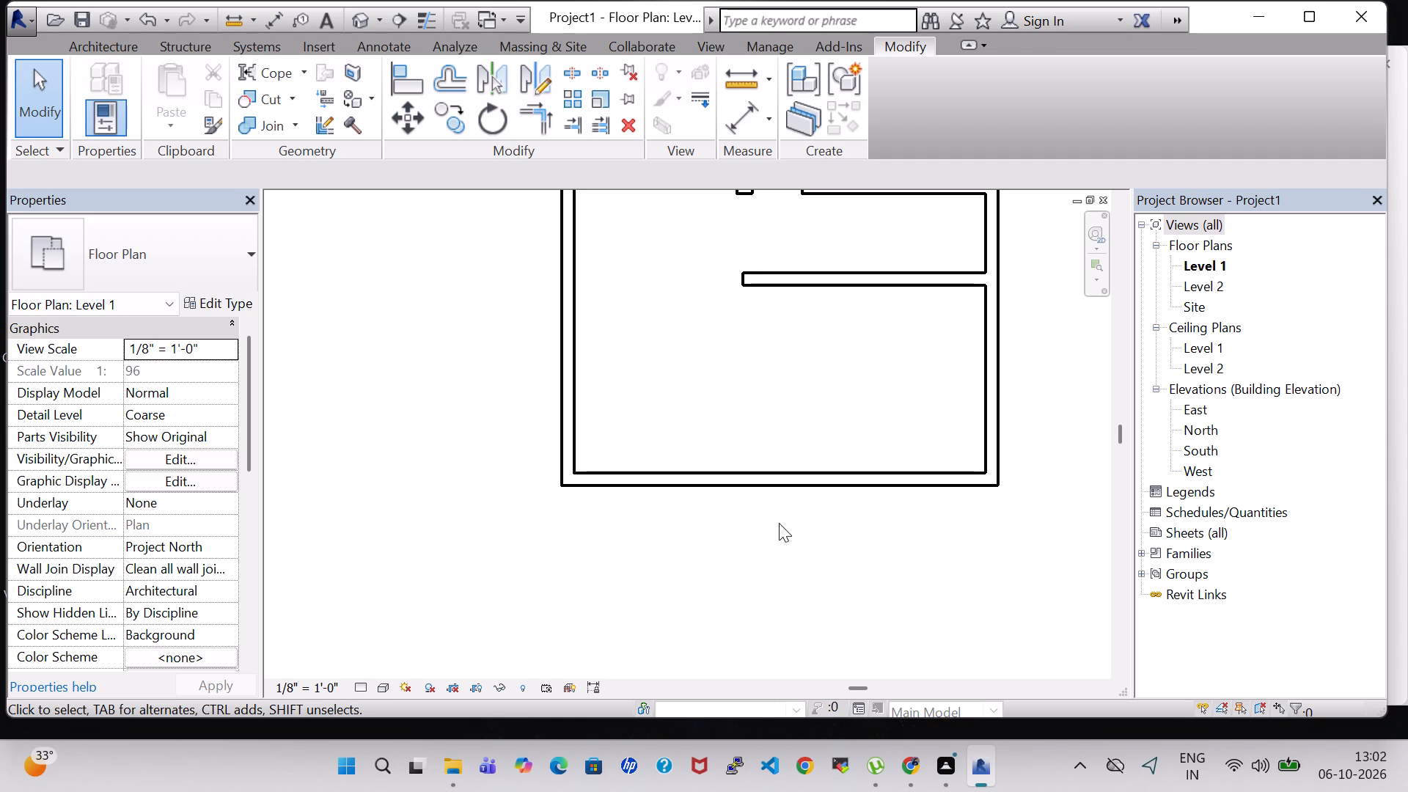
click(739, 546)
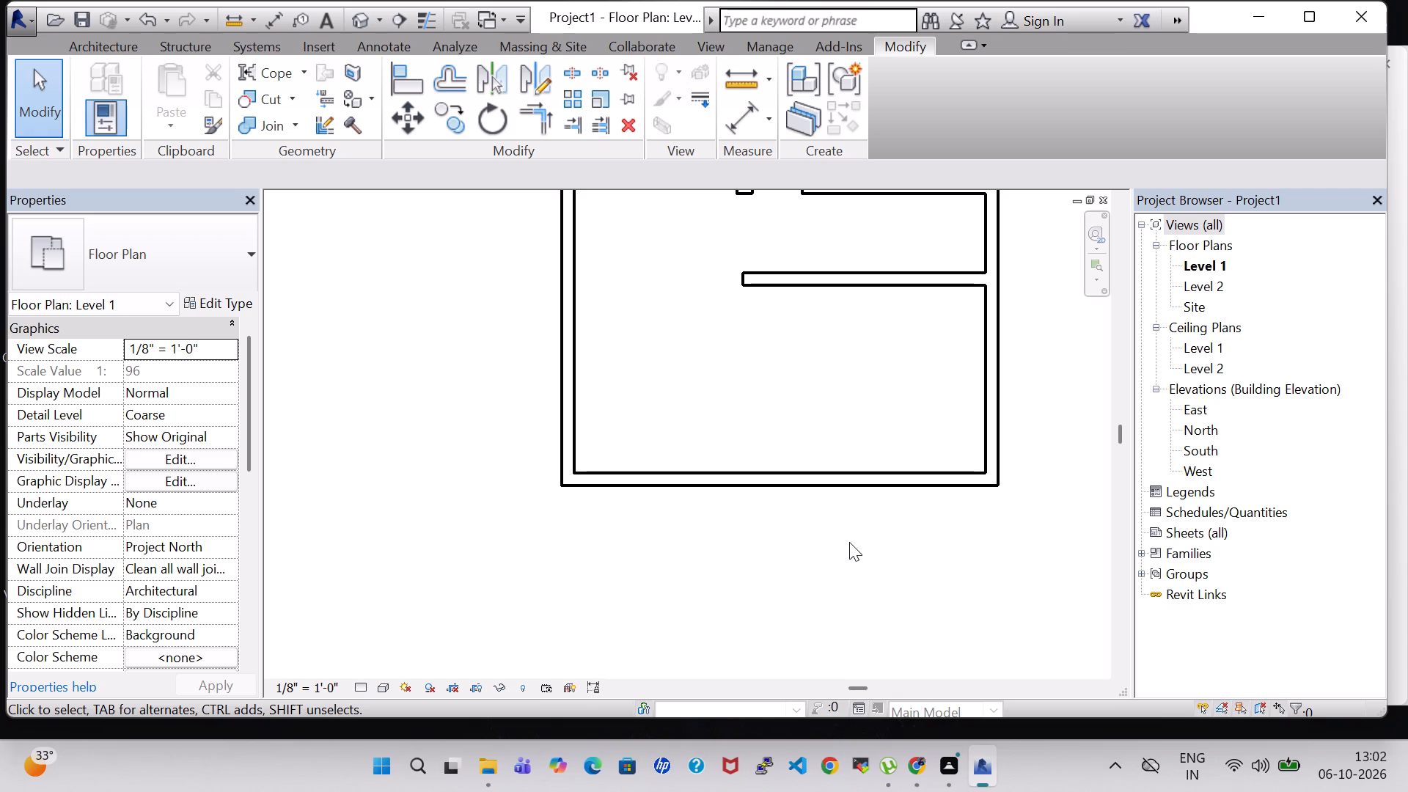
Split the south exterior wall at the southwest inner corner and about 9'-3" east of it, and delete the segment between the splits.
scroll(852, 542, down, 1)
middle_drag(945, 542, 583, 599)
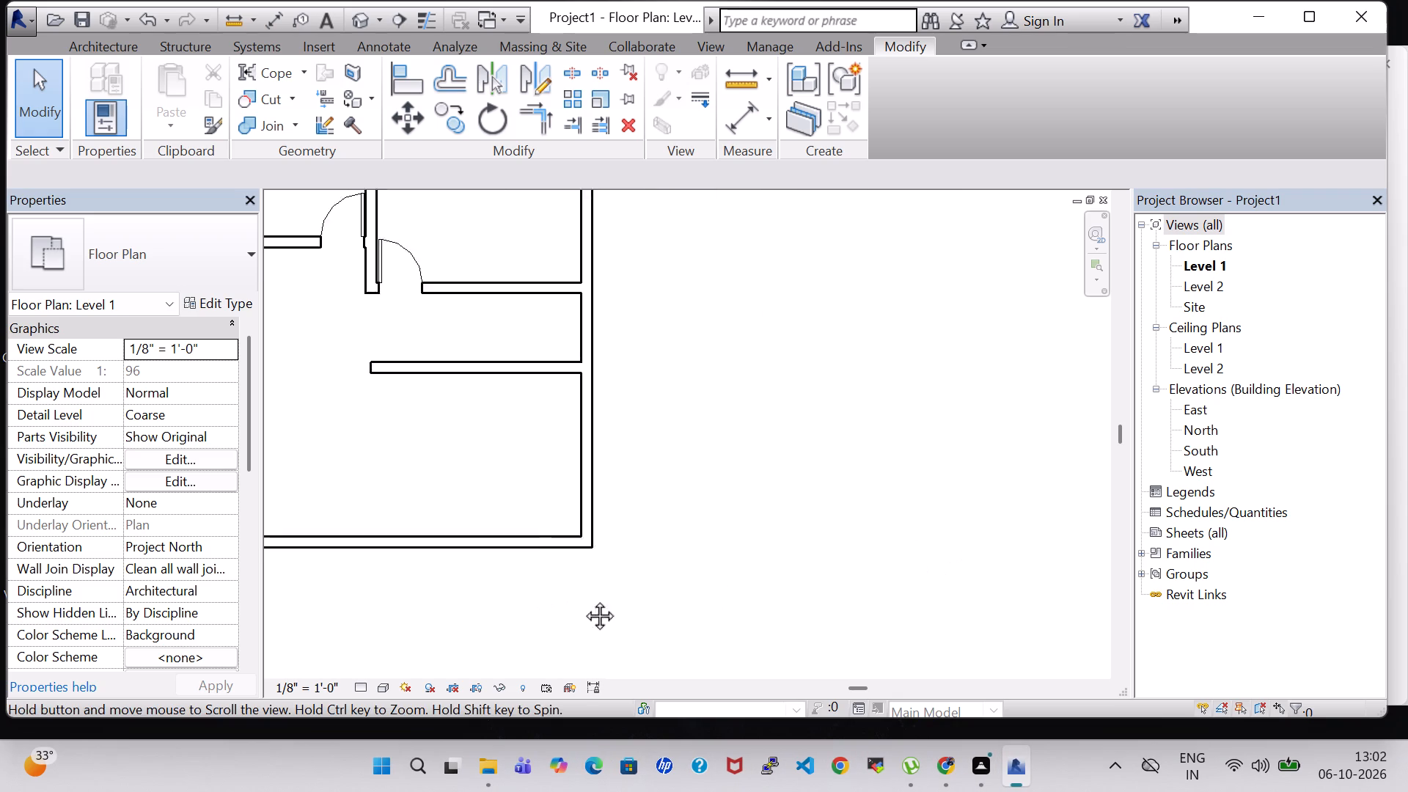
middle_drag(583, 599, 870, 594)
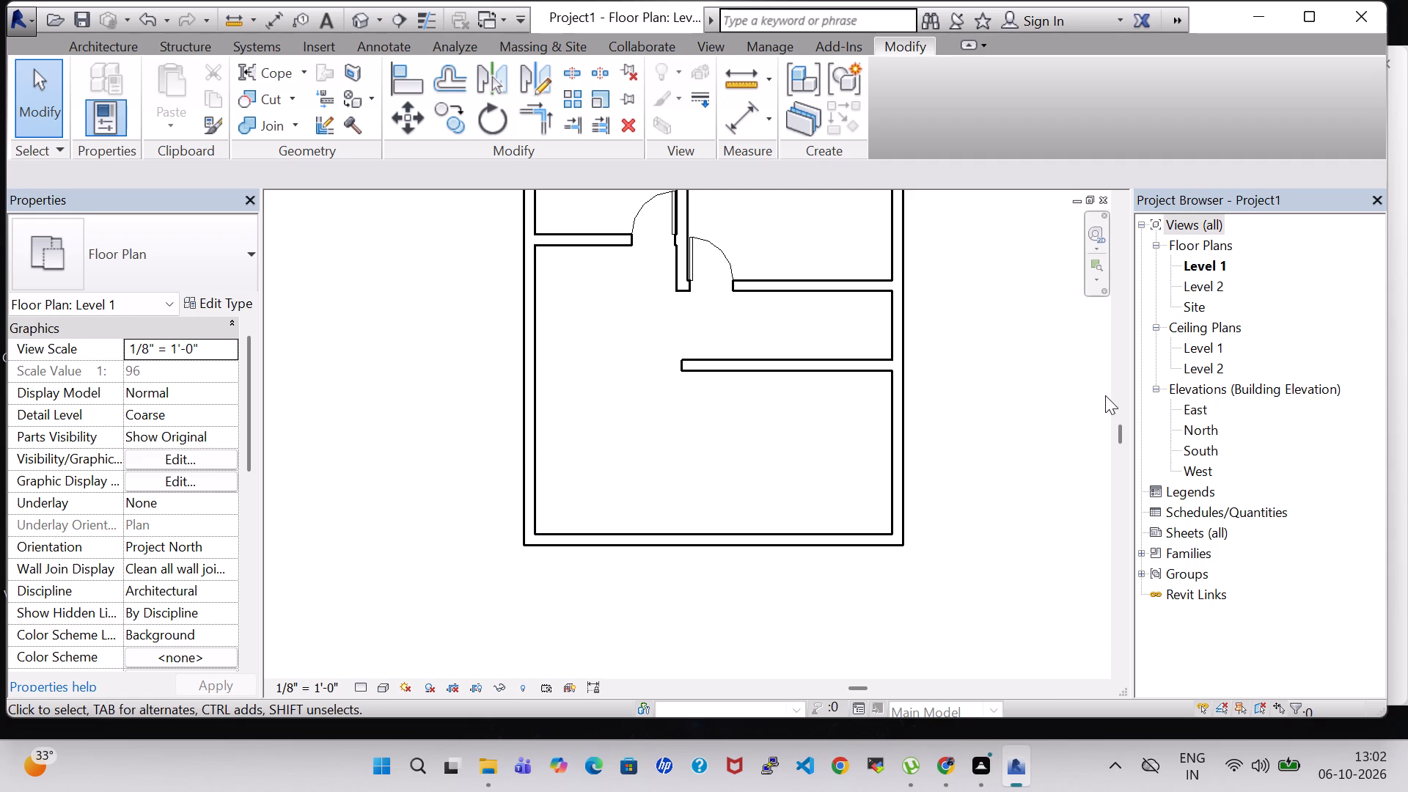
middle_drag(1017, 374, 1017, 384)
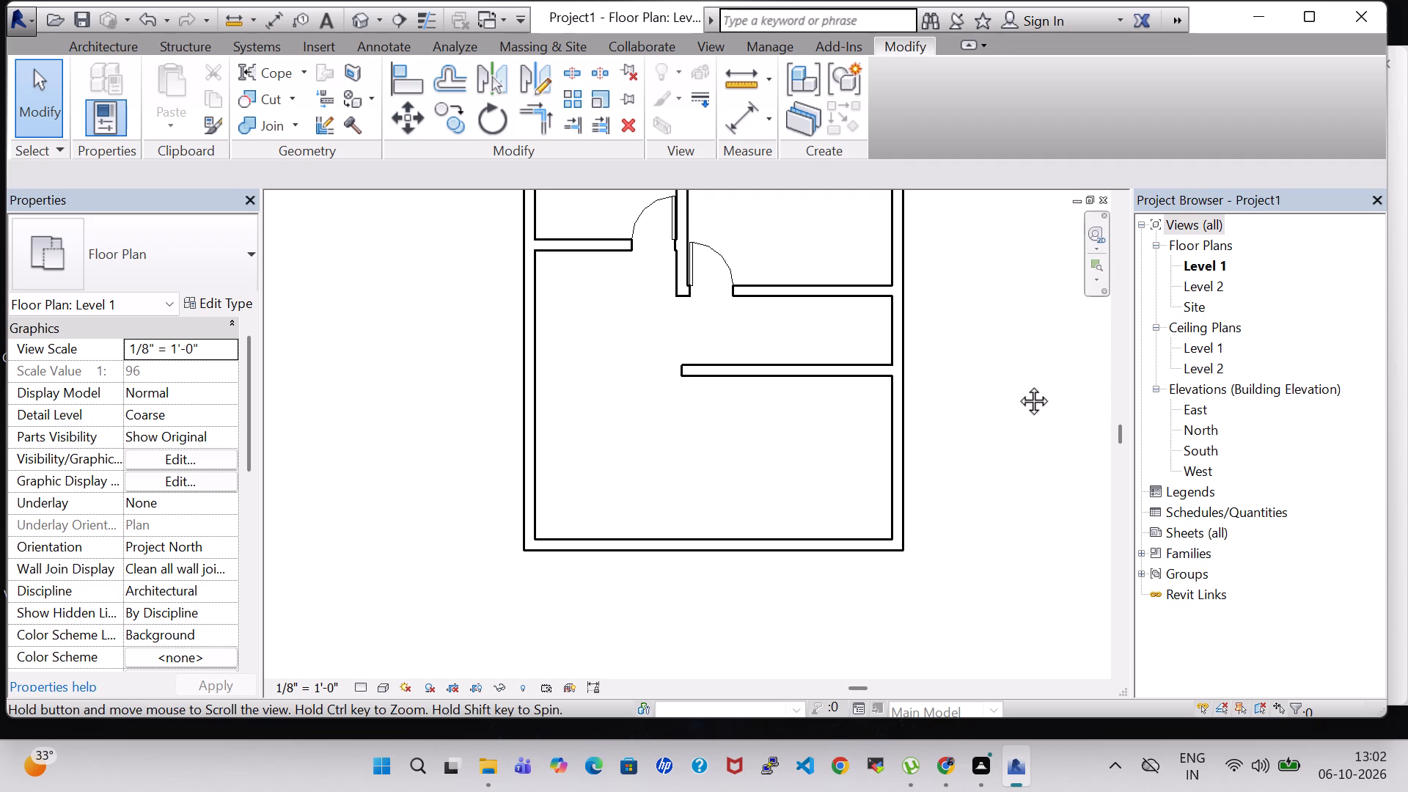
middle_drag(1017, 384, 1013, 457)
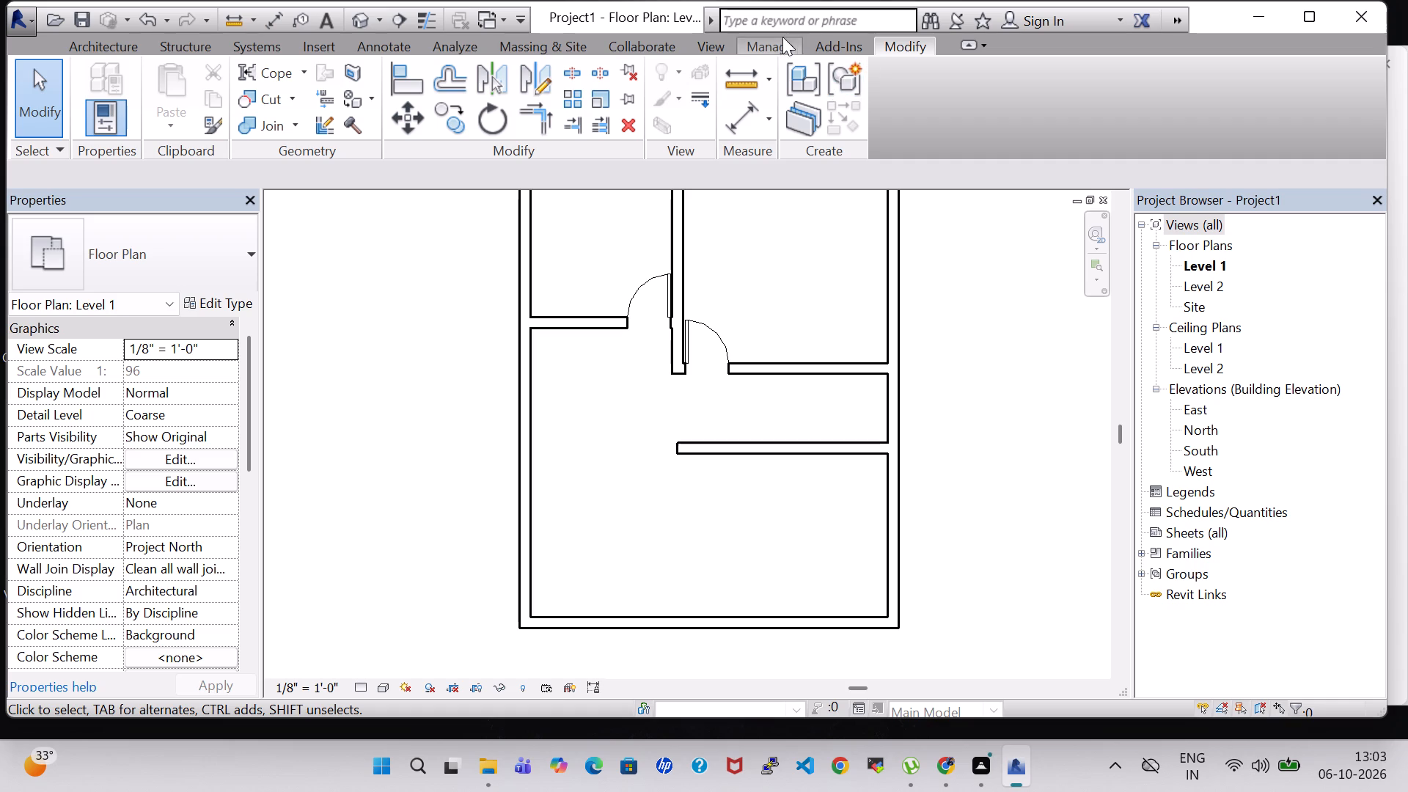
click(726, 42)
click(915, 43)
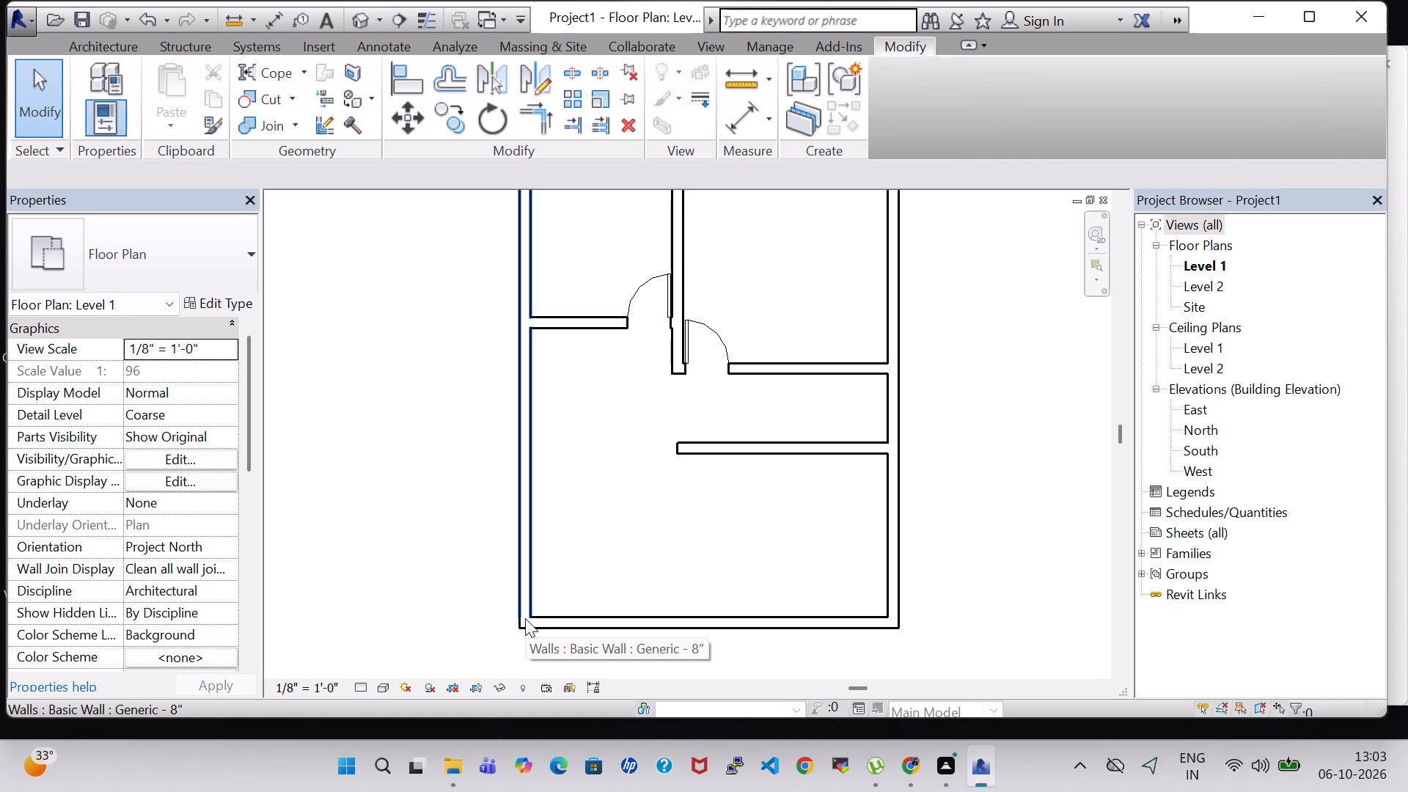
scroll(549, 623, up, 3)
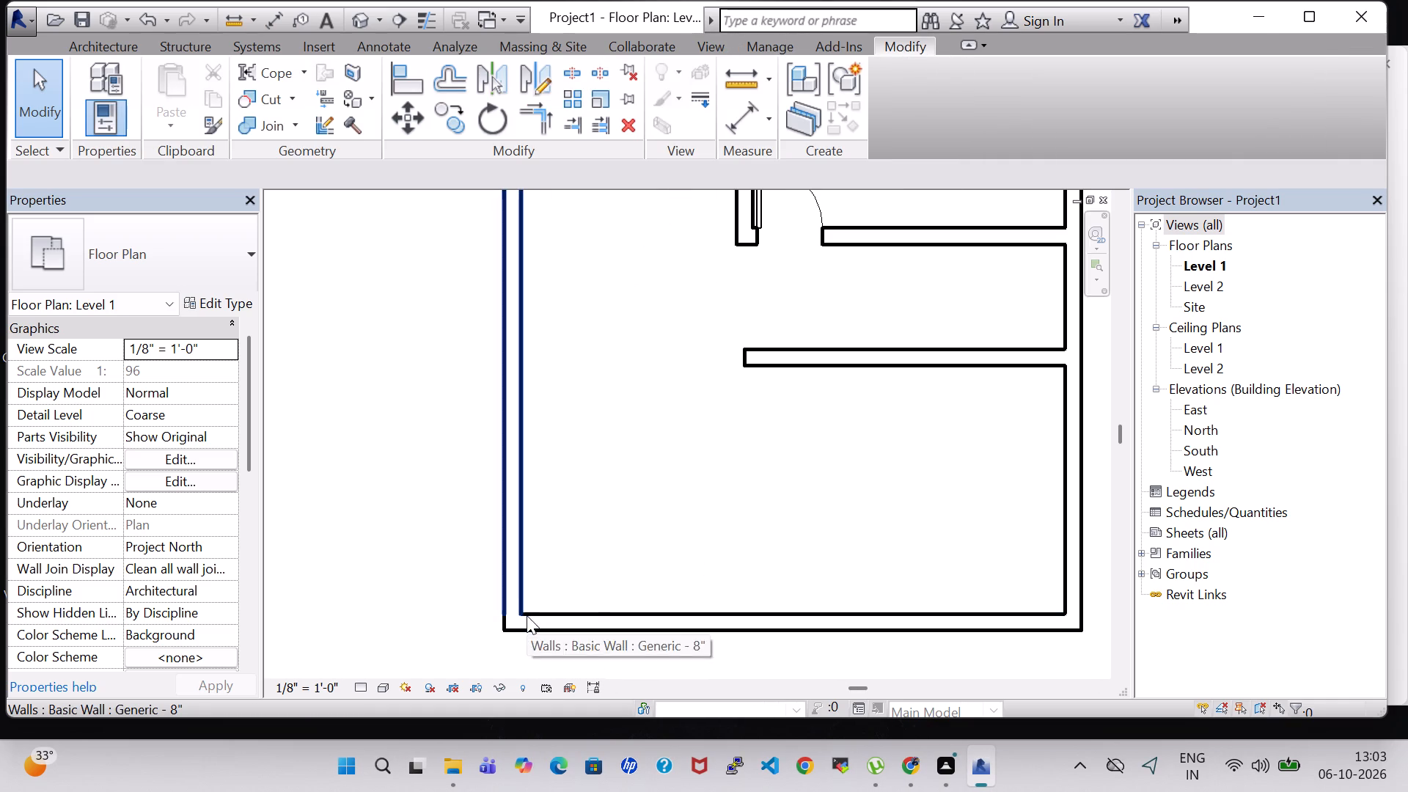
click(527, 623)
click(689, 527)
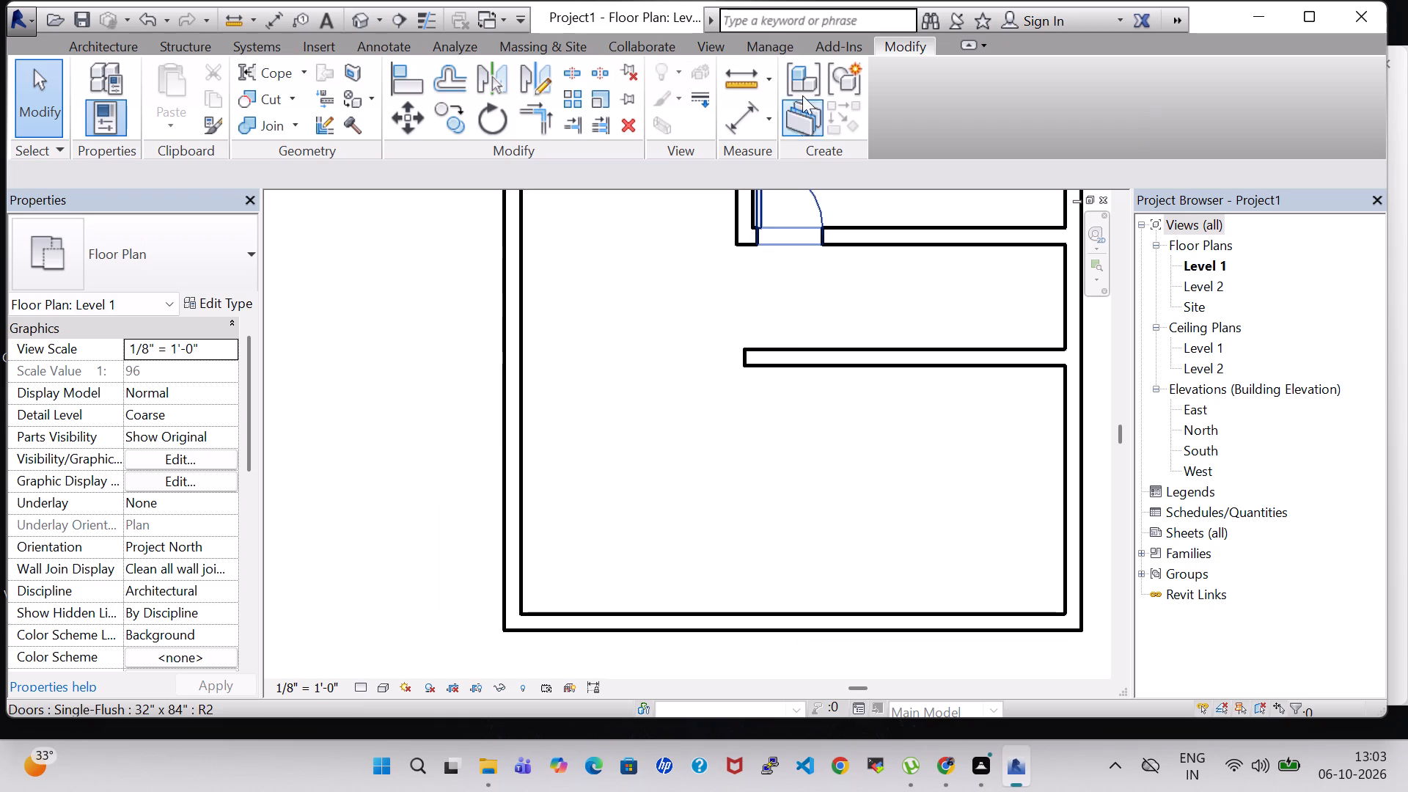
click(564, 78)
scroll(453, 791, up, 3)
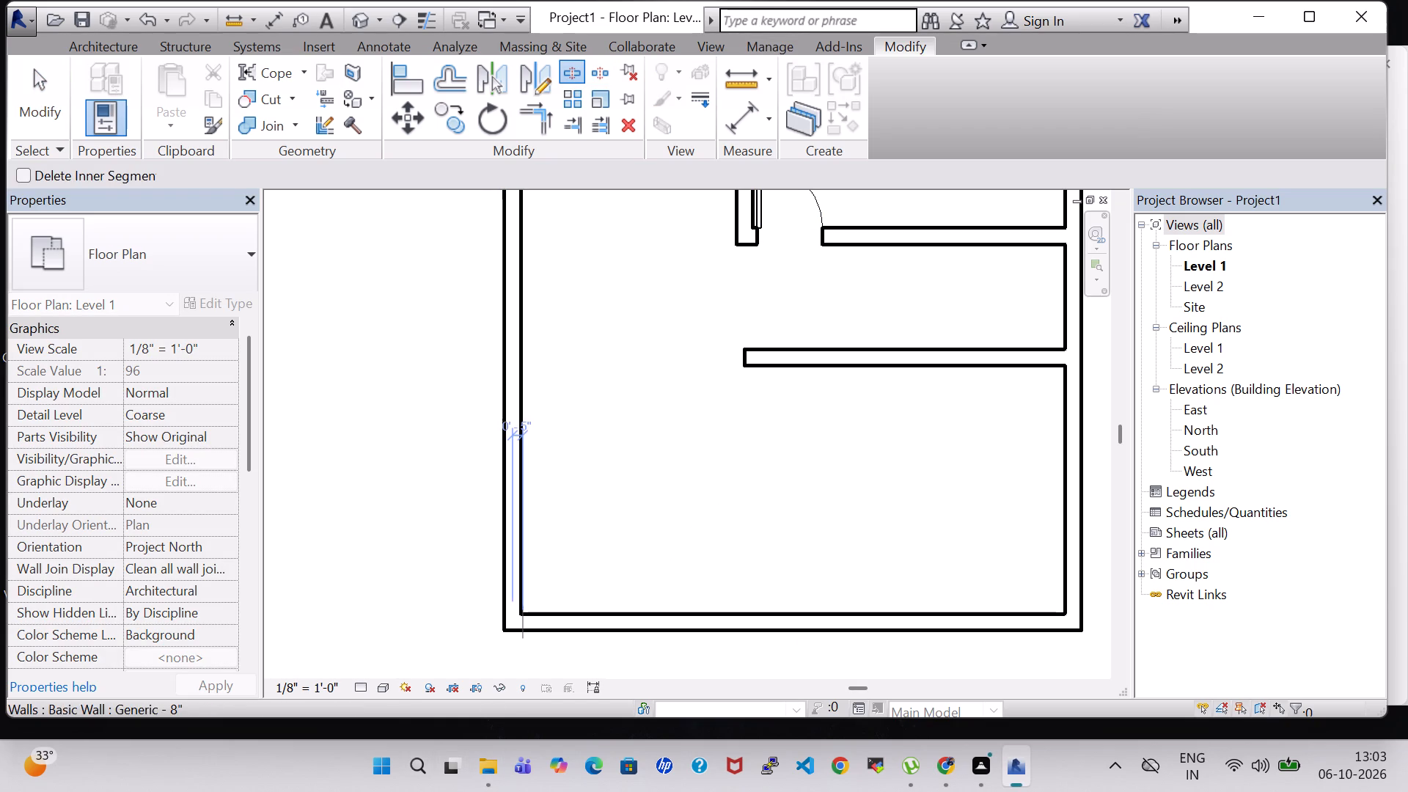
click(522, 617)
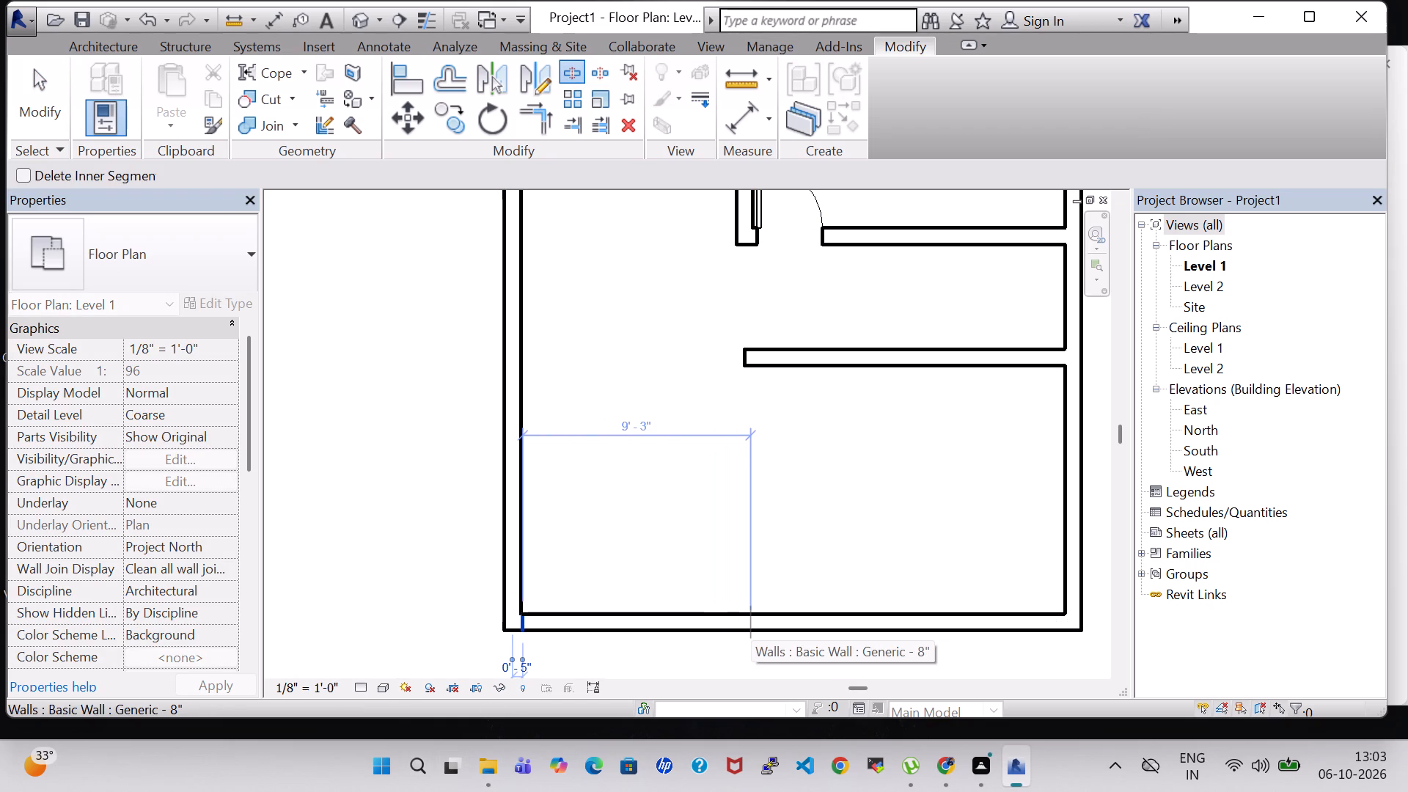
click(751, 627)
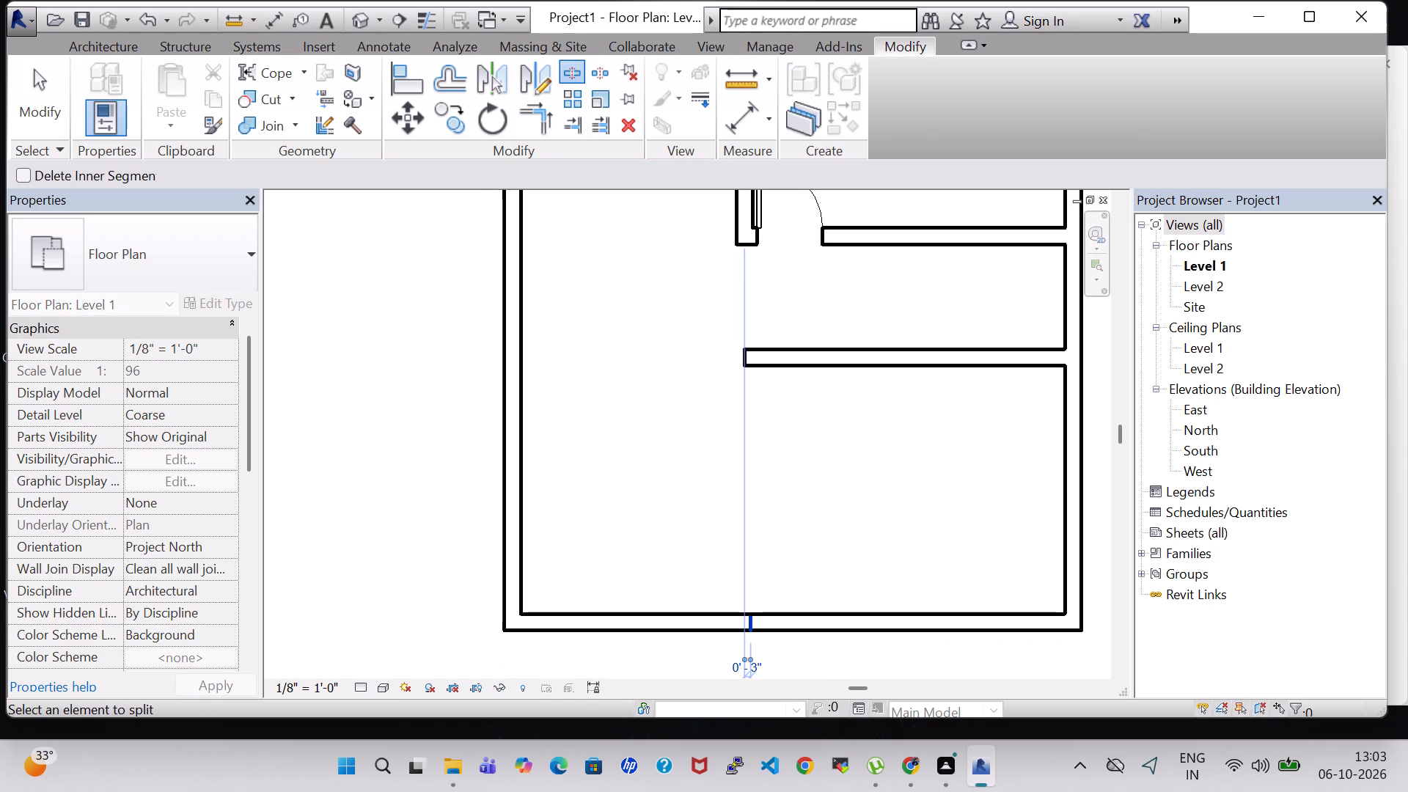
key(Escape)
key(Escape)
click(661, 617)
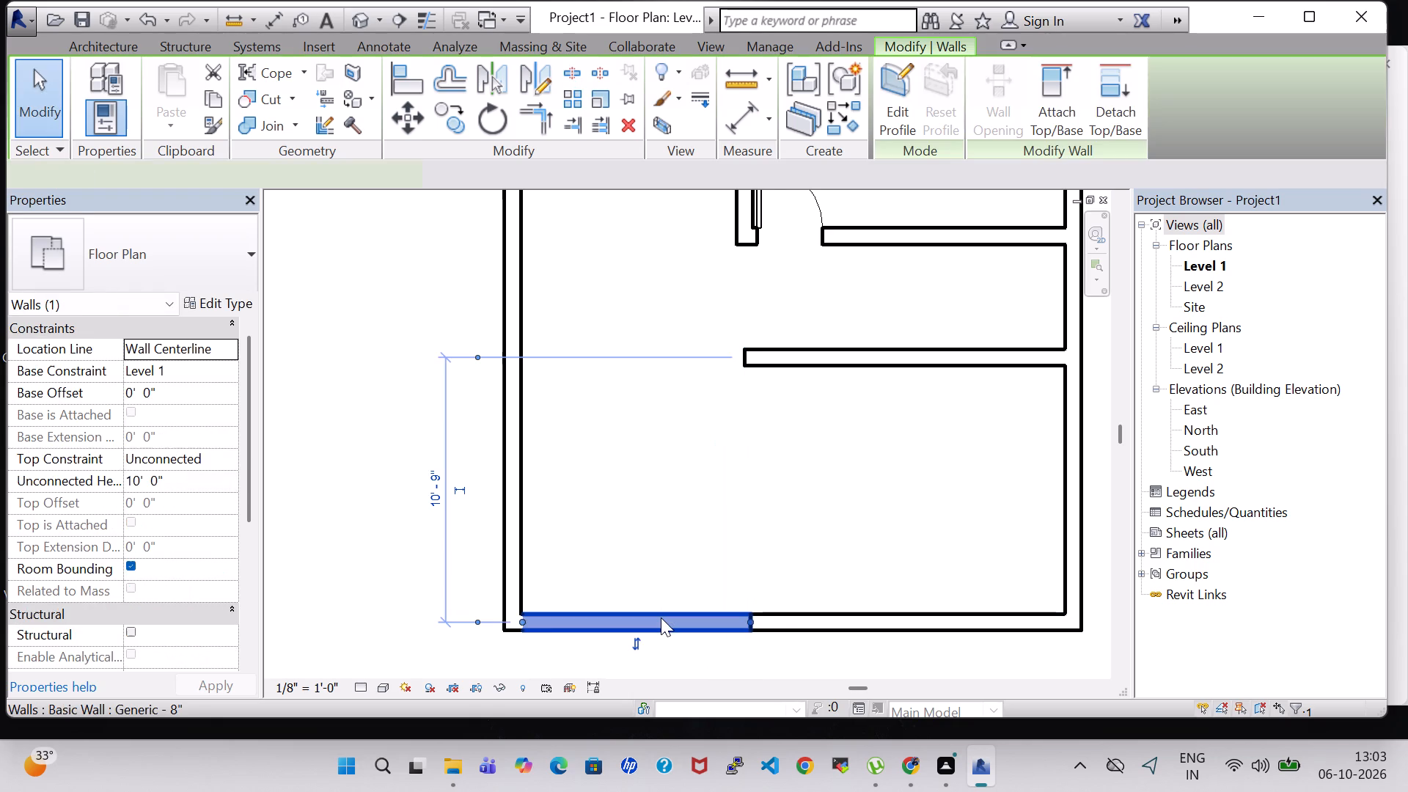
key(Delete)
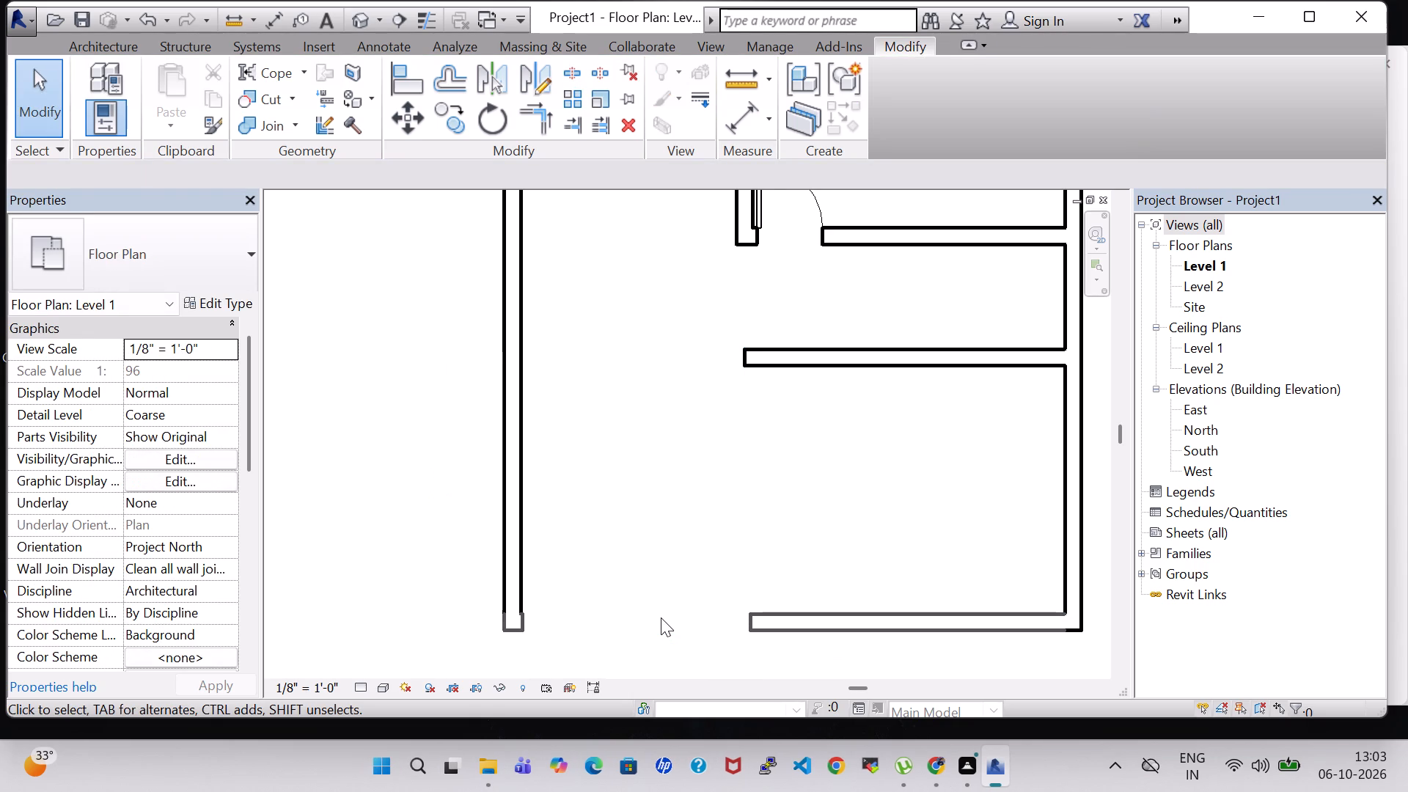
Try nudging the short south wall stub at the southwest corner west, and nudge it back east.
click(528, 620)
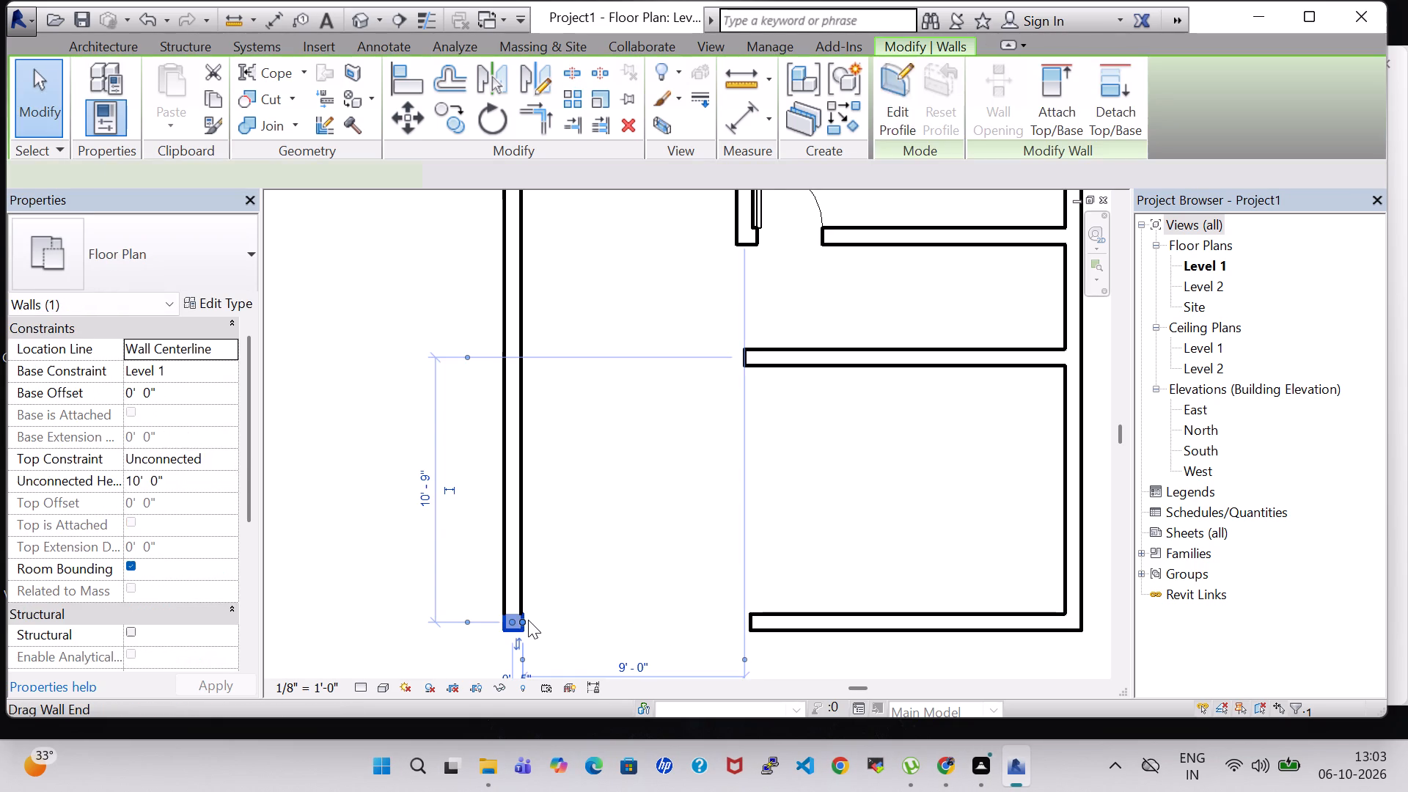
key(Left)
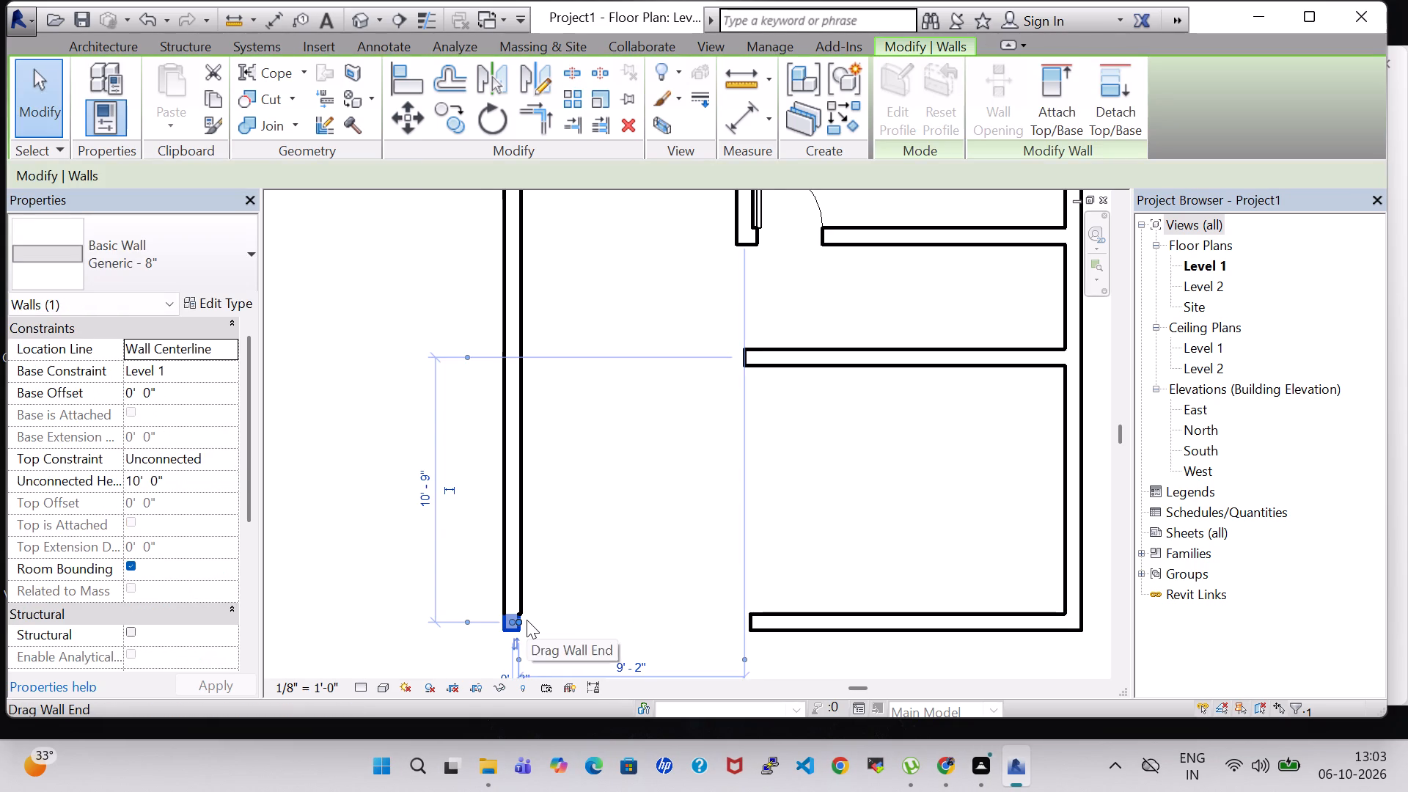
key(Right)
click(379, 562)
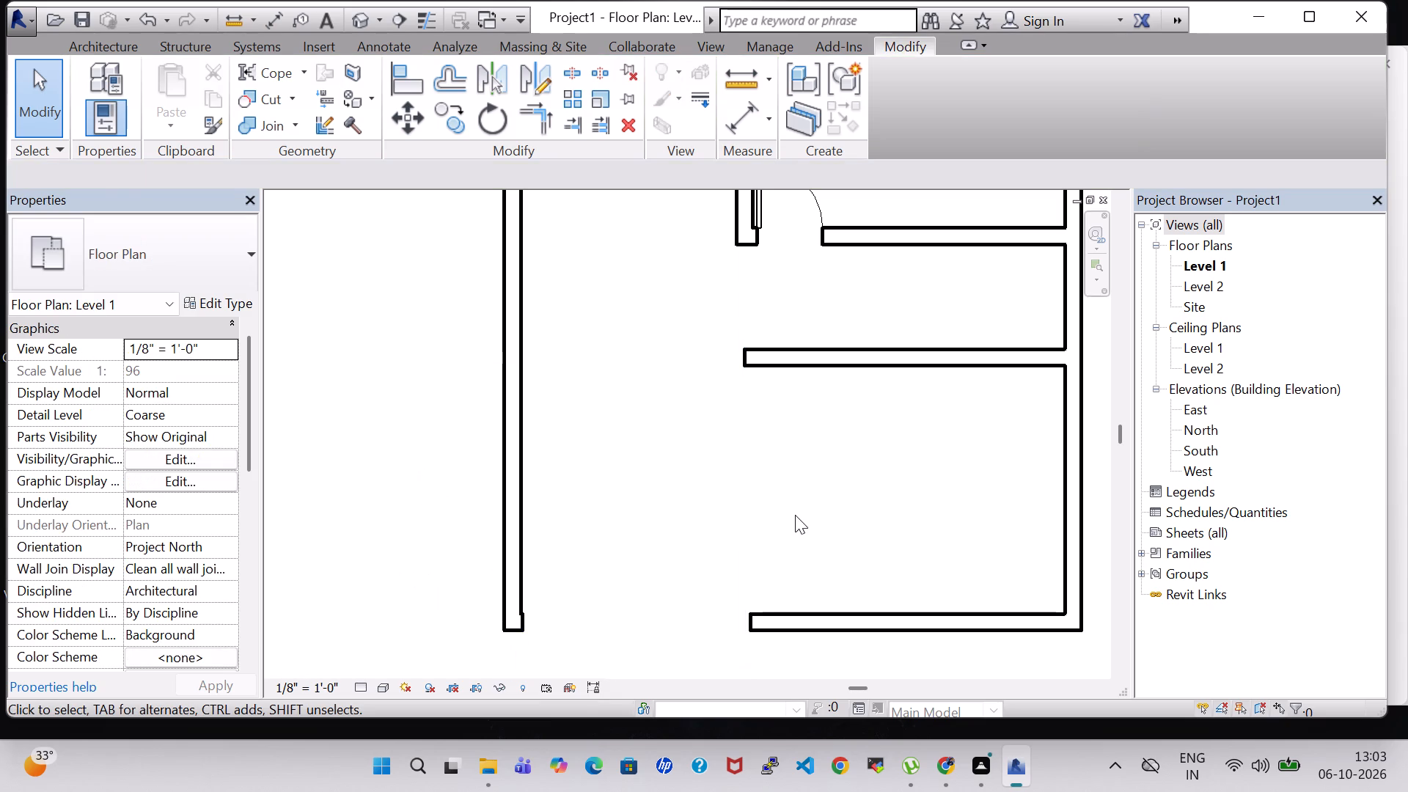
Examine the whole floor plan, from the new south opening up to the north rooms.
scroll(793, 515, down, 3)
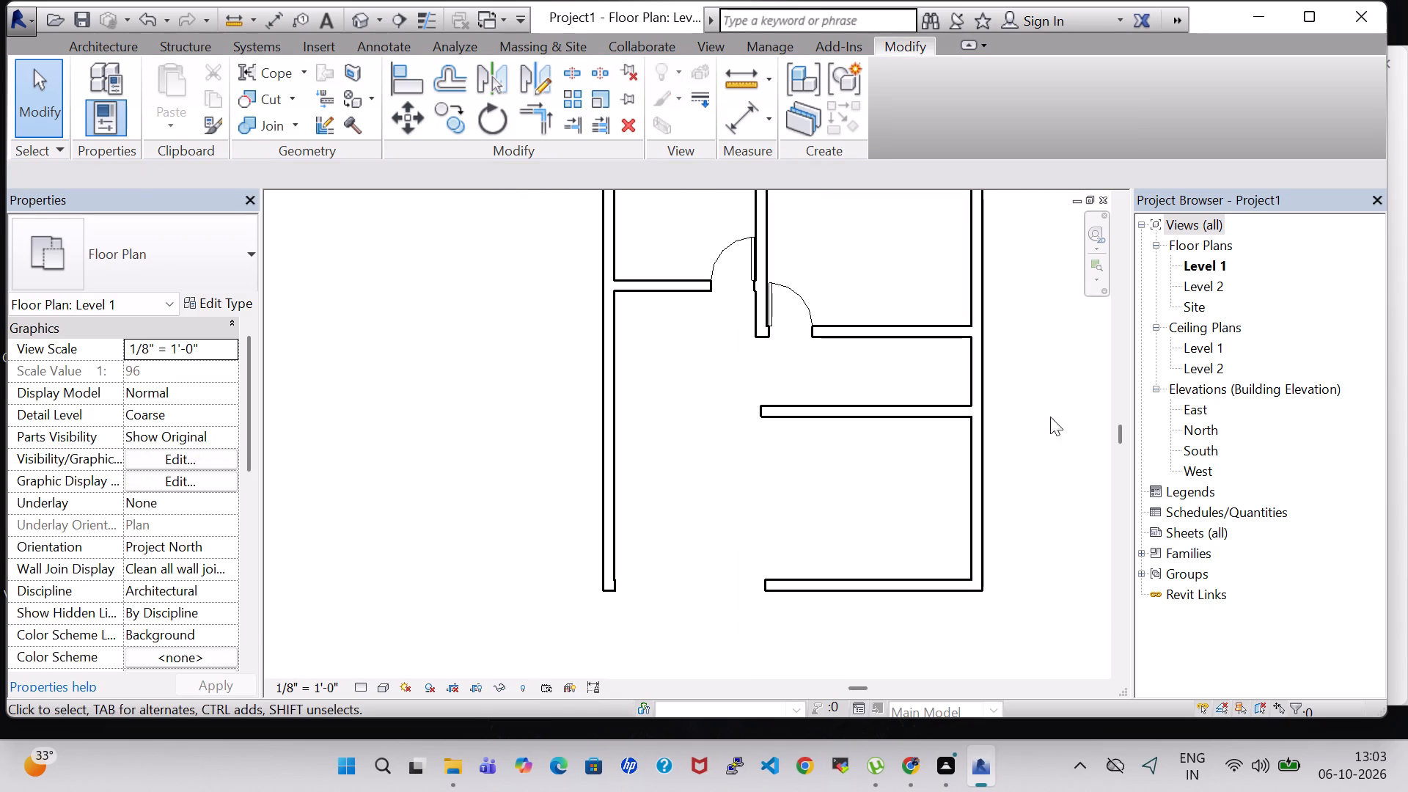
middle_drag(1055, 417, 1059, 489)
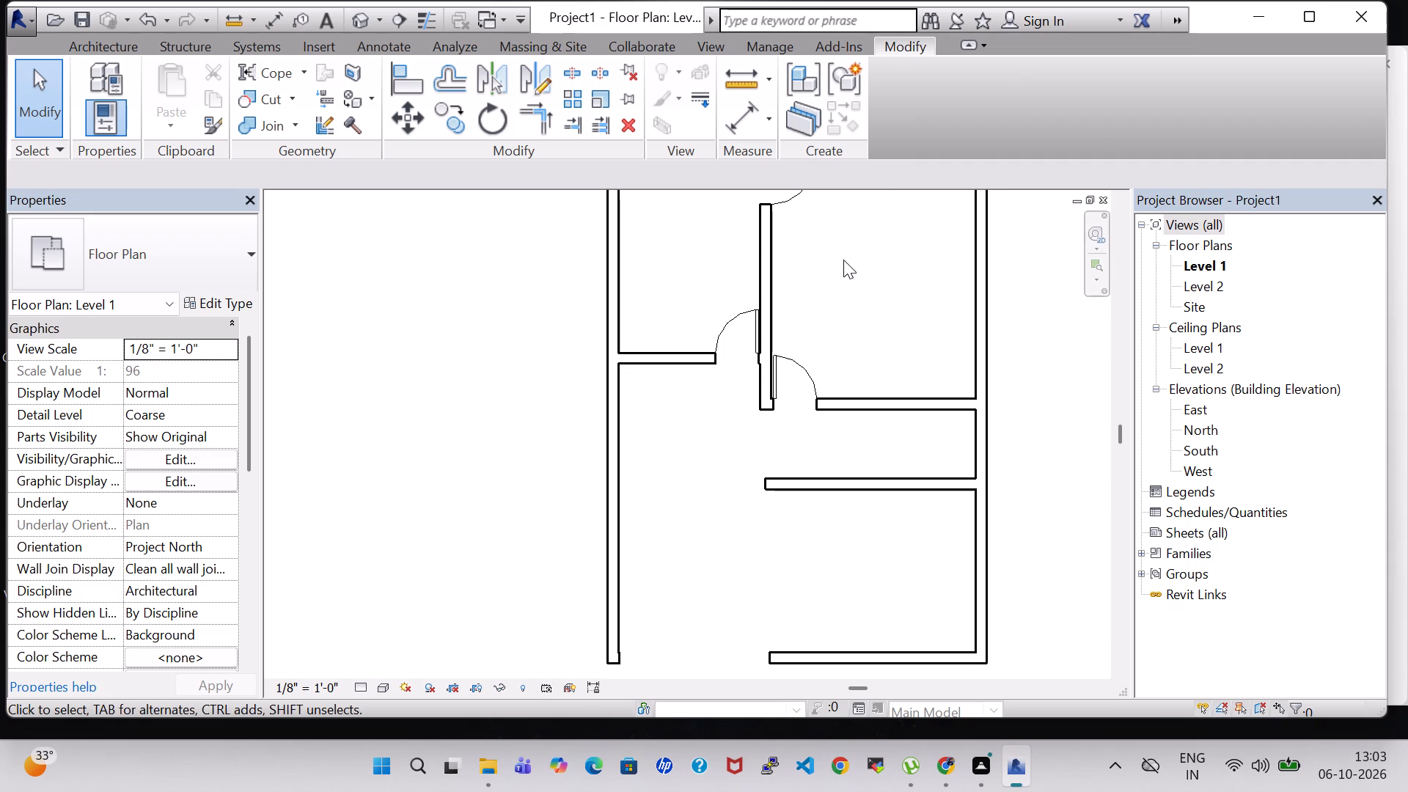
middle_drag(1054, 415, 1067, 595)
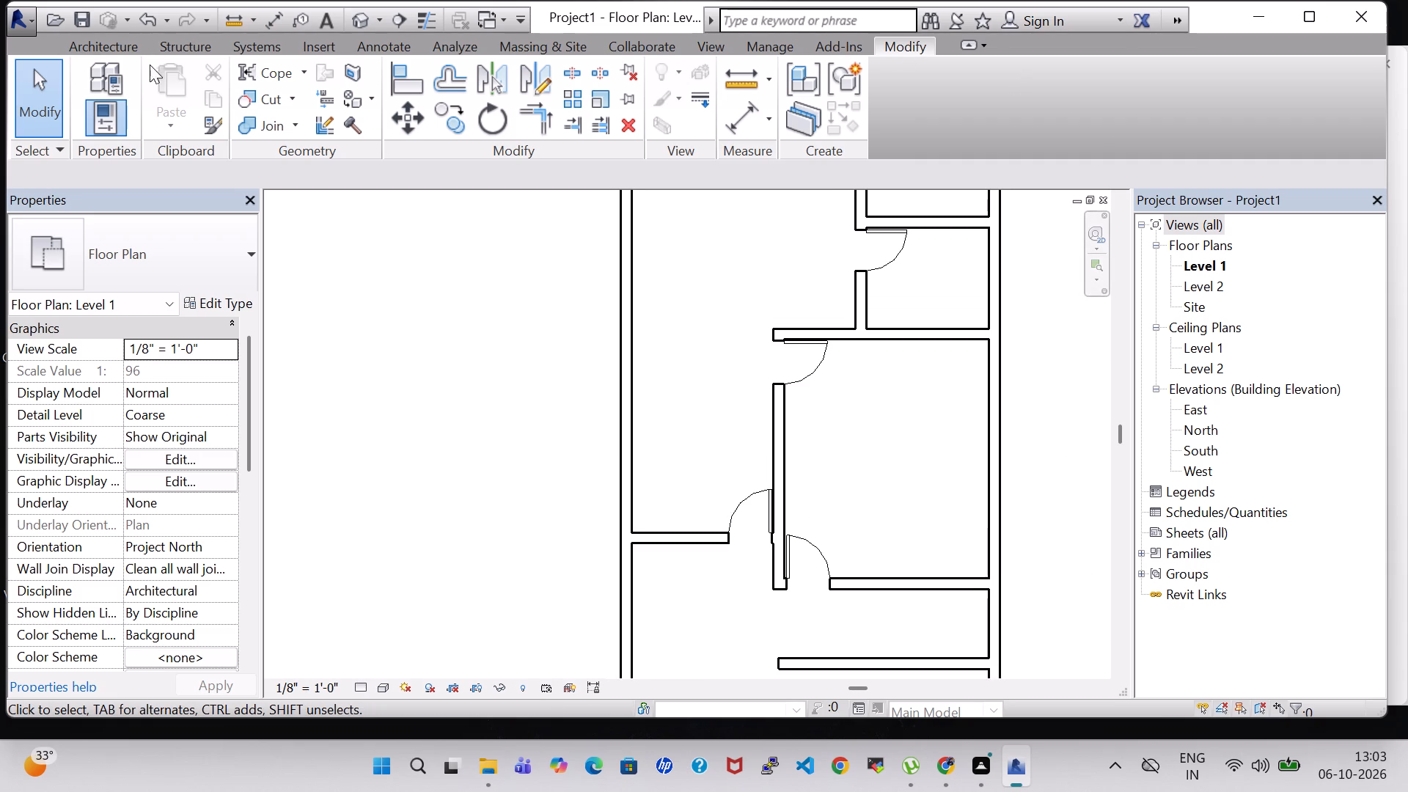
scroll(472, 213, down, 2)
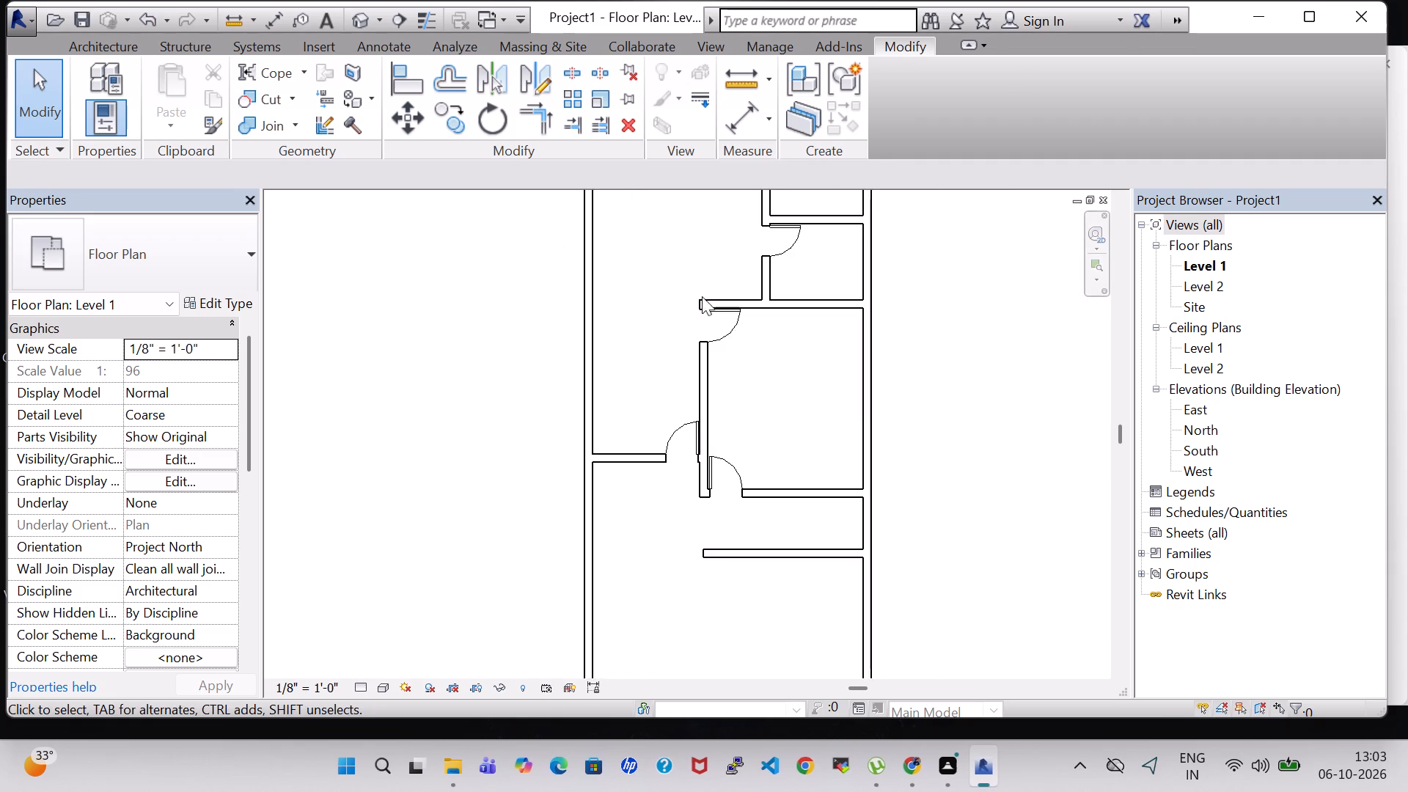
scroll(702, 296, down, 1)
middle_drag(975, 346, 981, 359)
scroll(981, 359, down, 2)
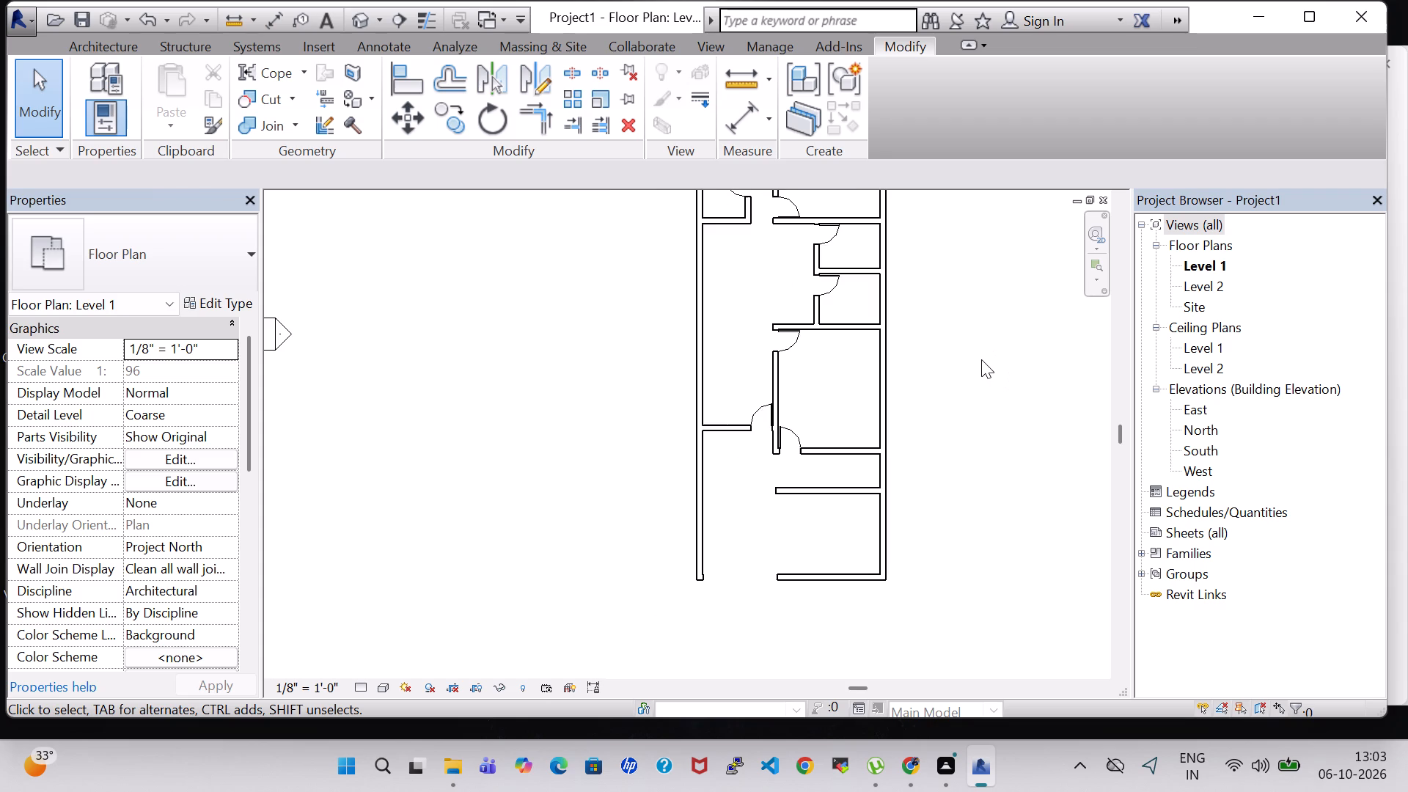
middle_drag(975, 359, 967, 412)
middle_click(965, 417)
scroll(965, 417, down, 1)
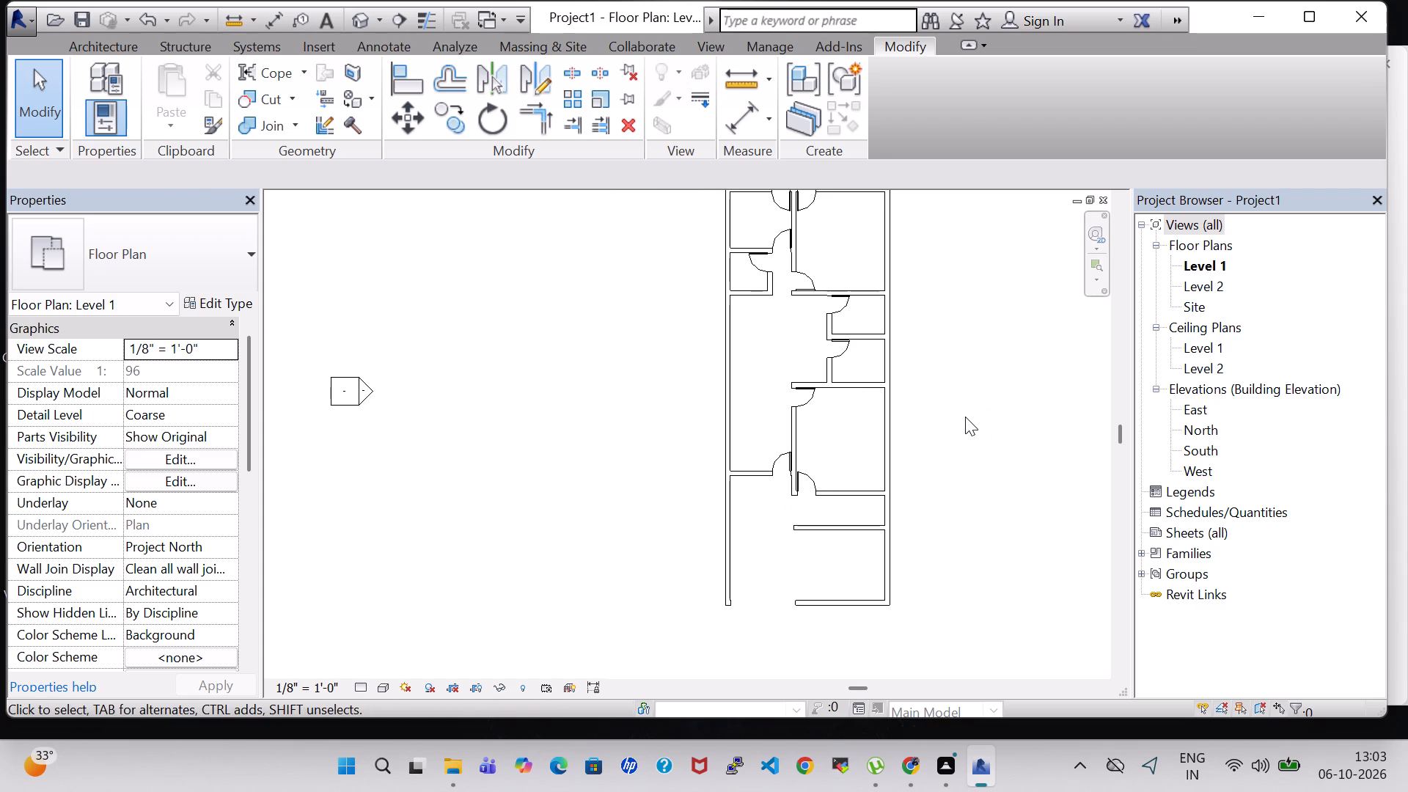
middle_drag(965, 417, 812, 458)
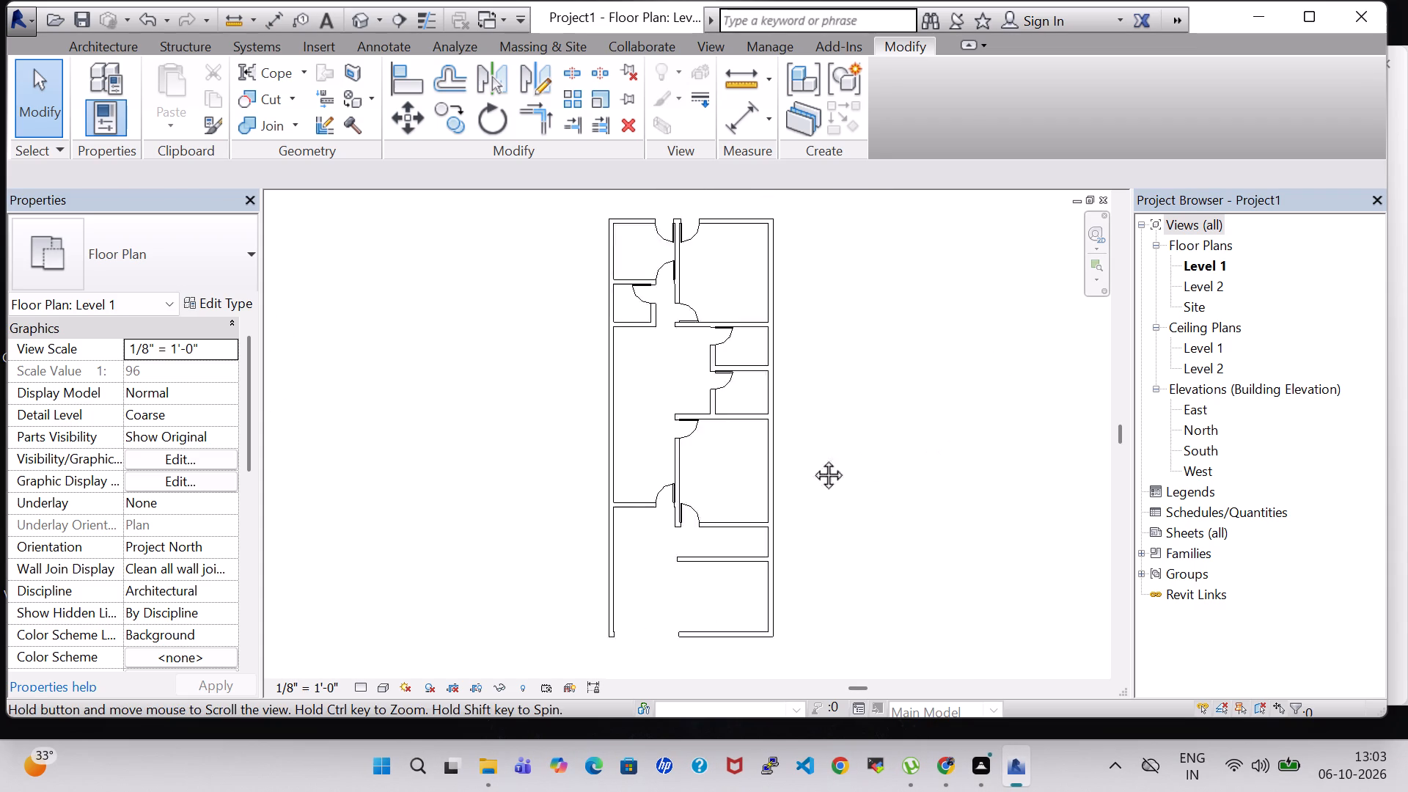
Start window placement and browse the US Imperial family library's Furniture and Specialty Equipment folders, including Domestic.
middle_drag(812, 458, 849, 441)
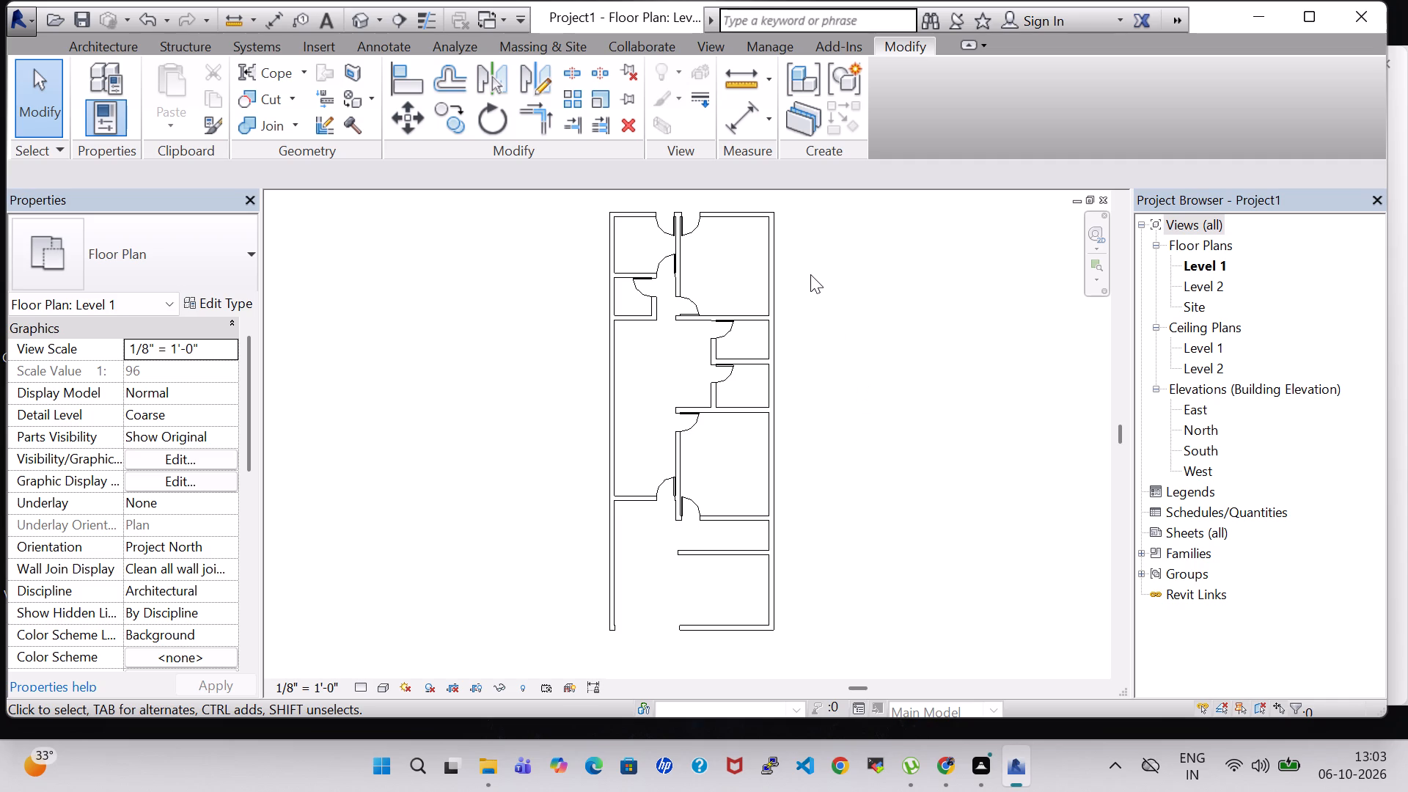
click(100, 49)
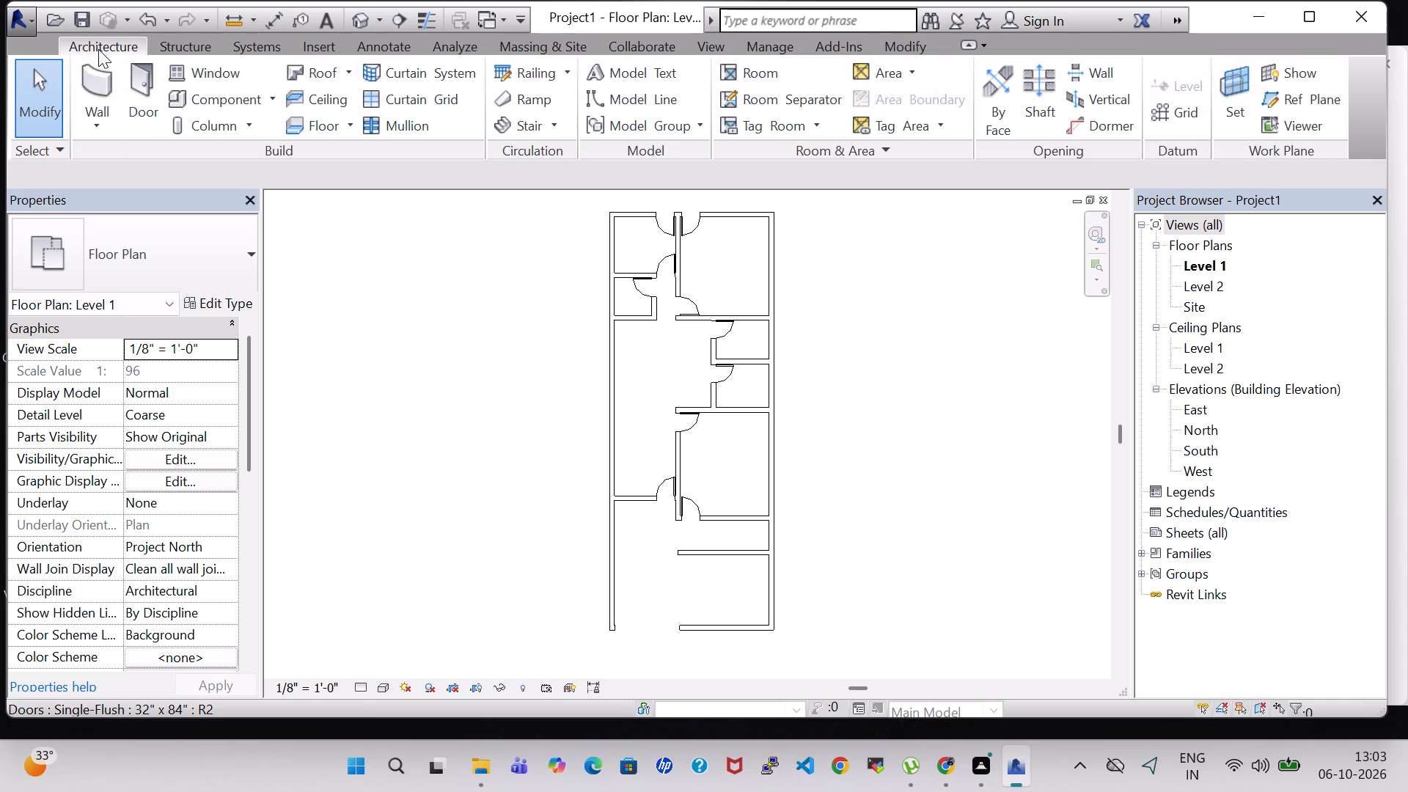
click(236, 67)
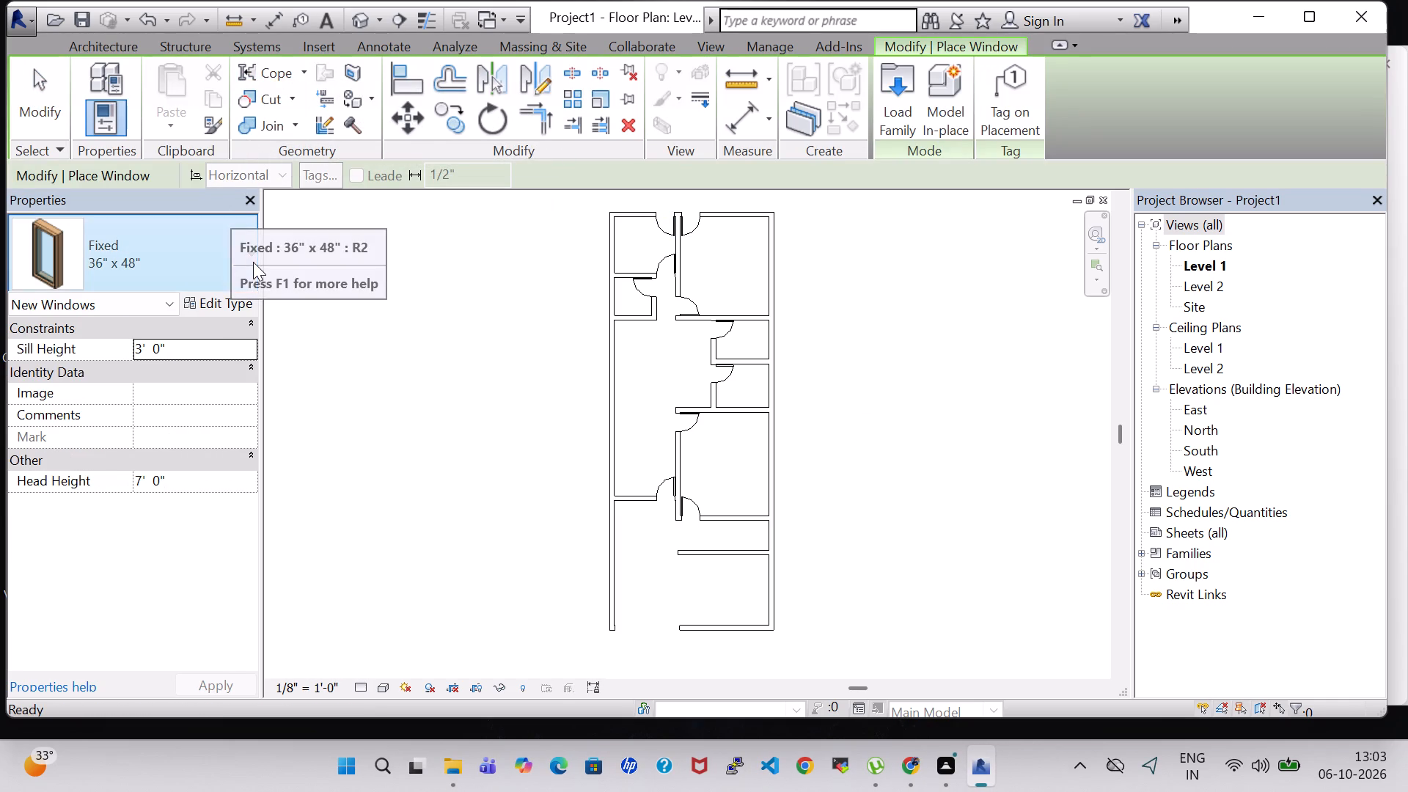
click(907, 81)
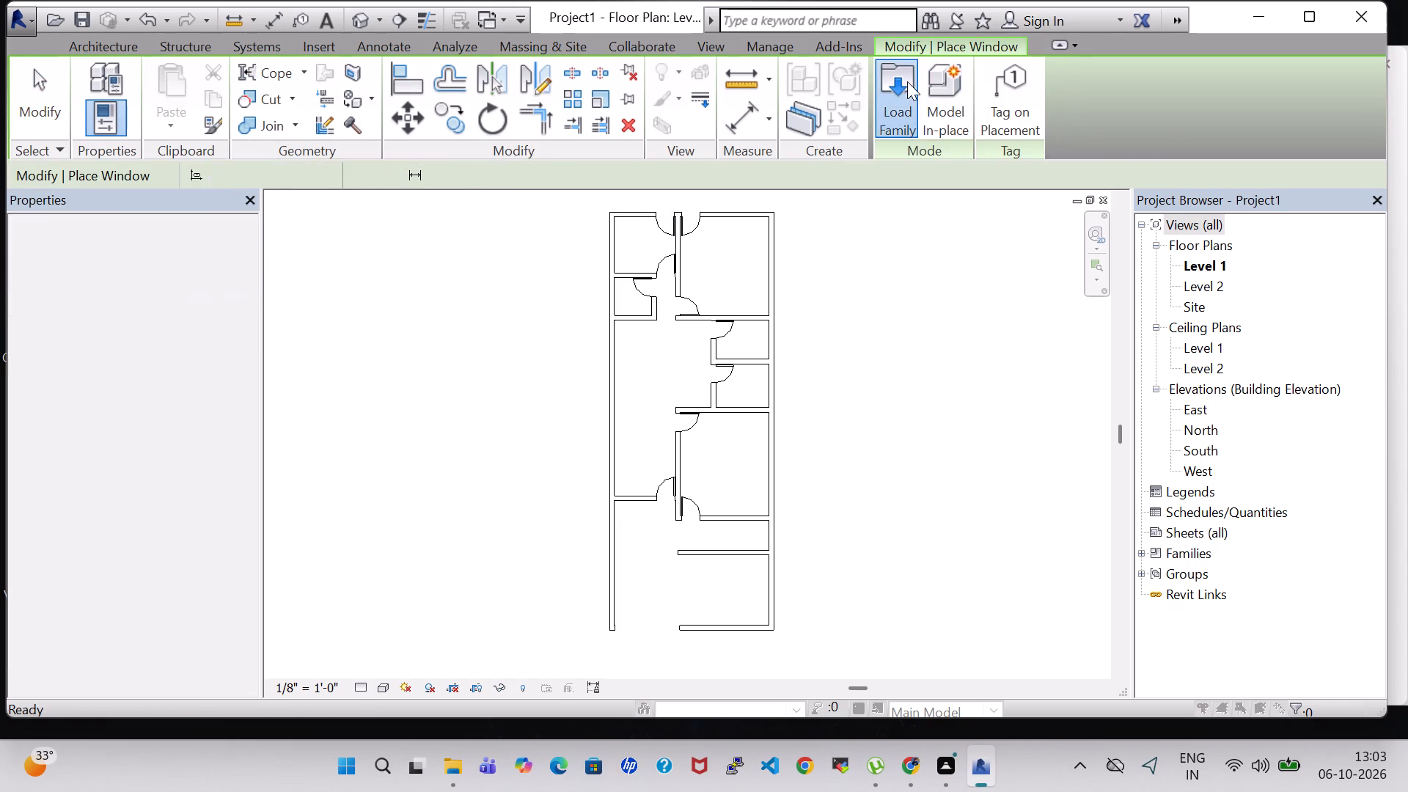
scroll(742, 445, down, 3)
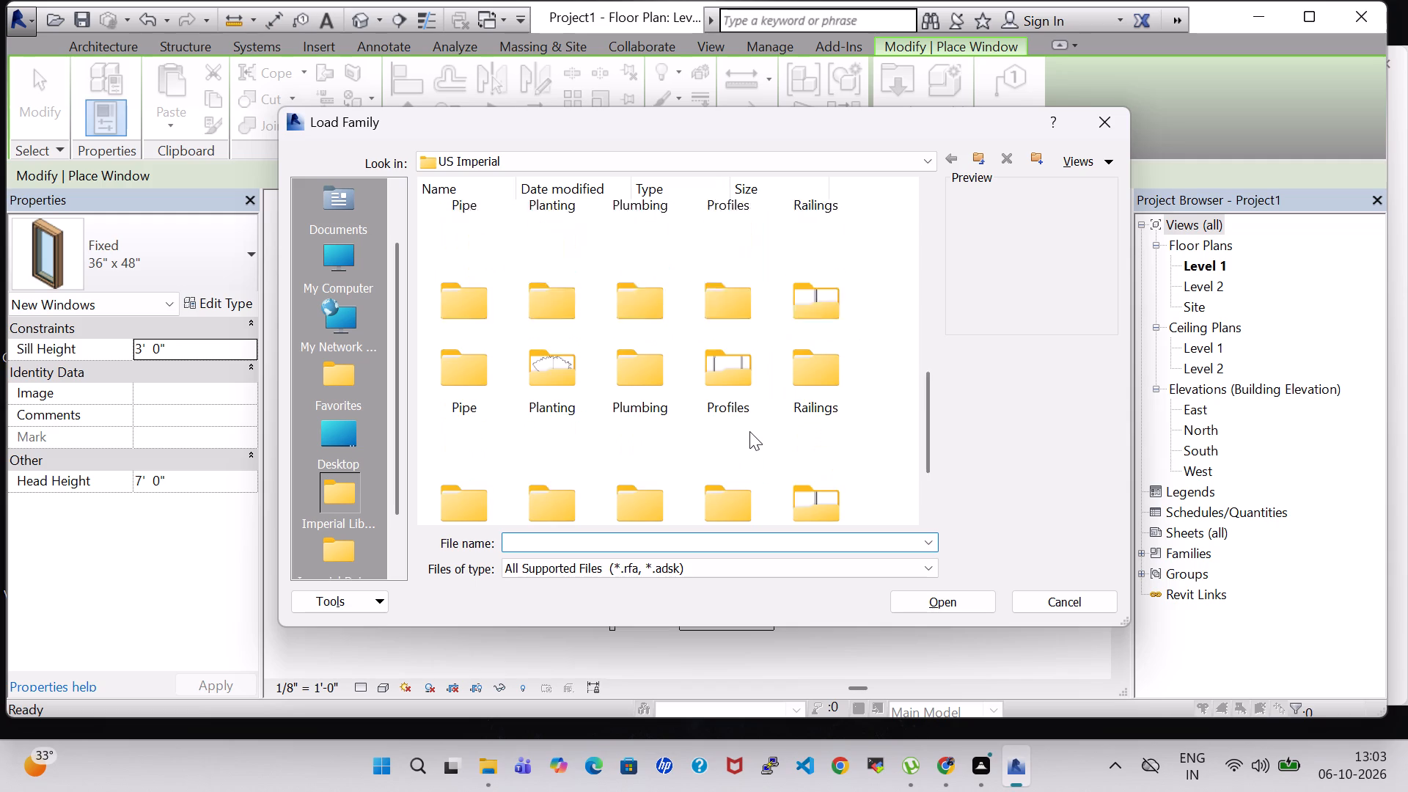
scroll(749, 431, down, 1)
scroll(748, 381, up, 3)
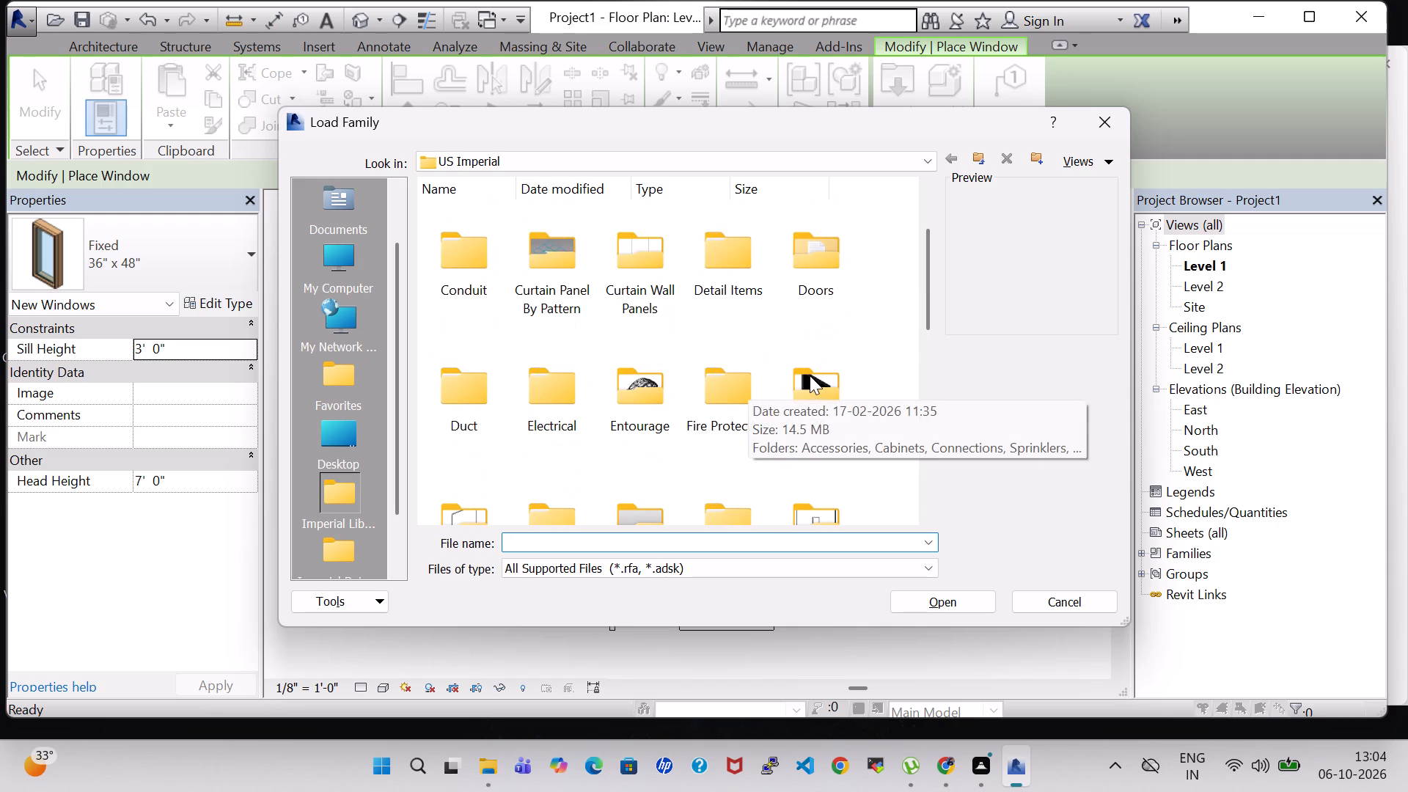
double_click(813, 376)
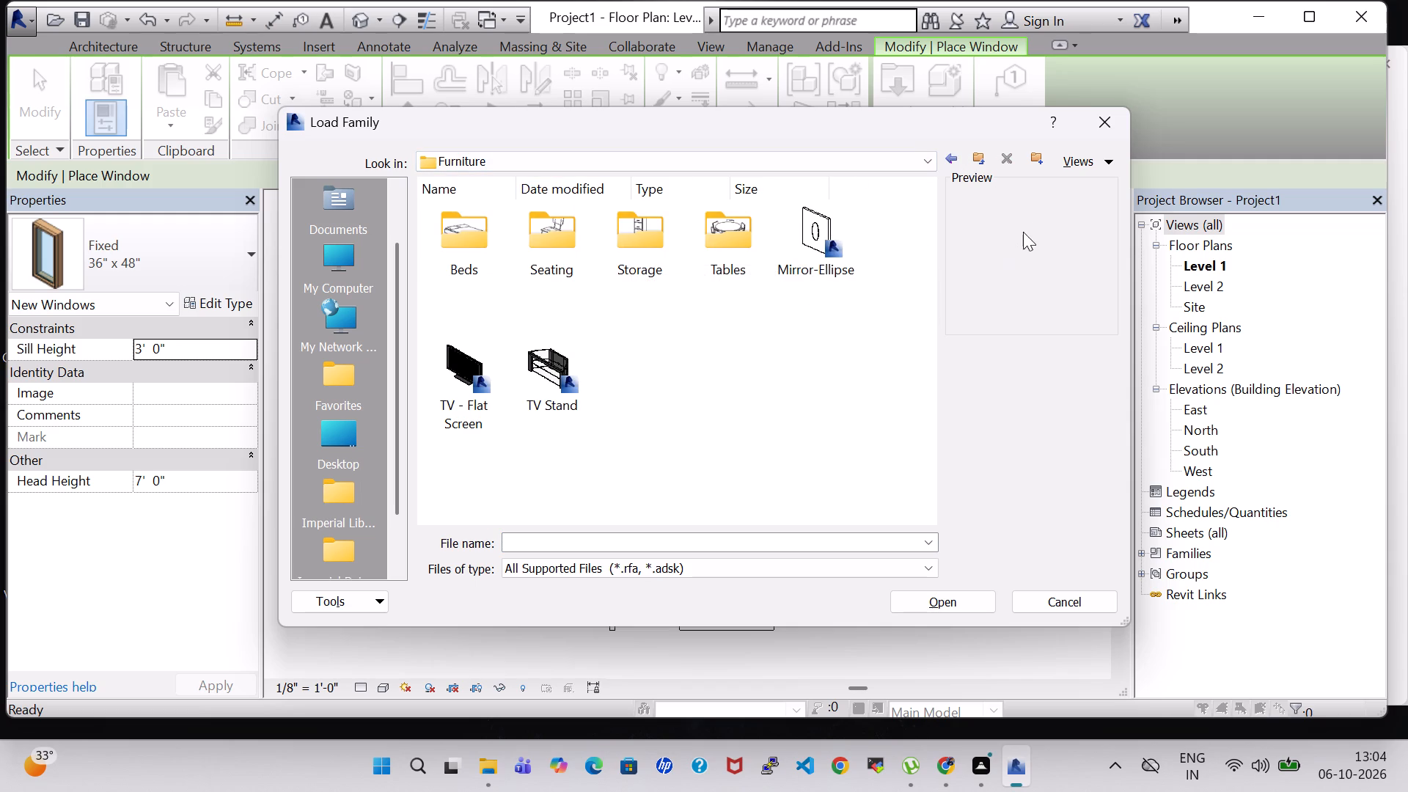
click(951, 154)
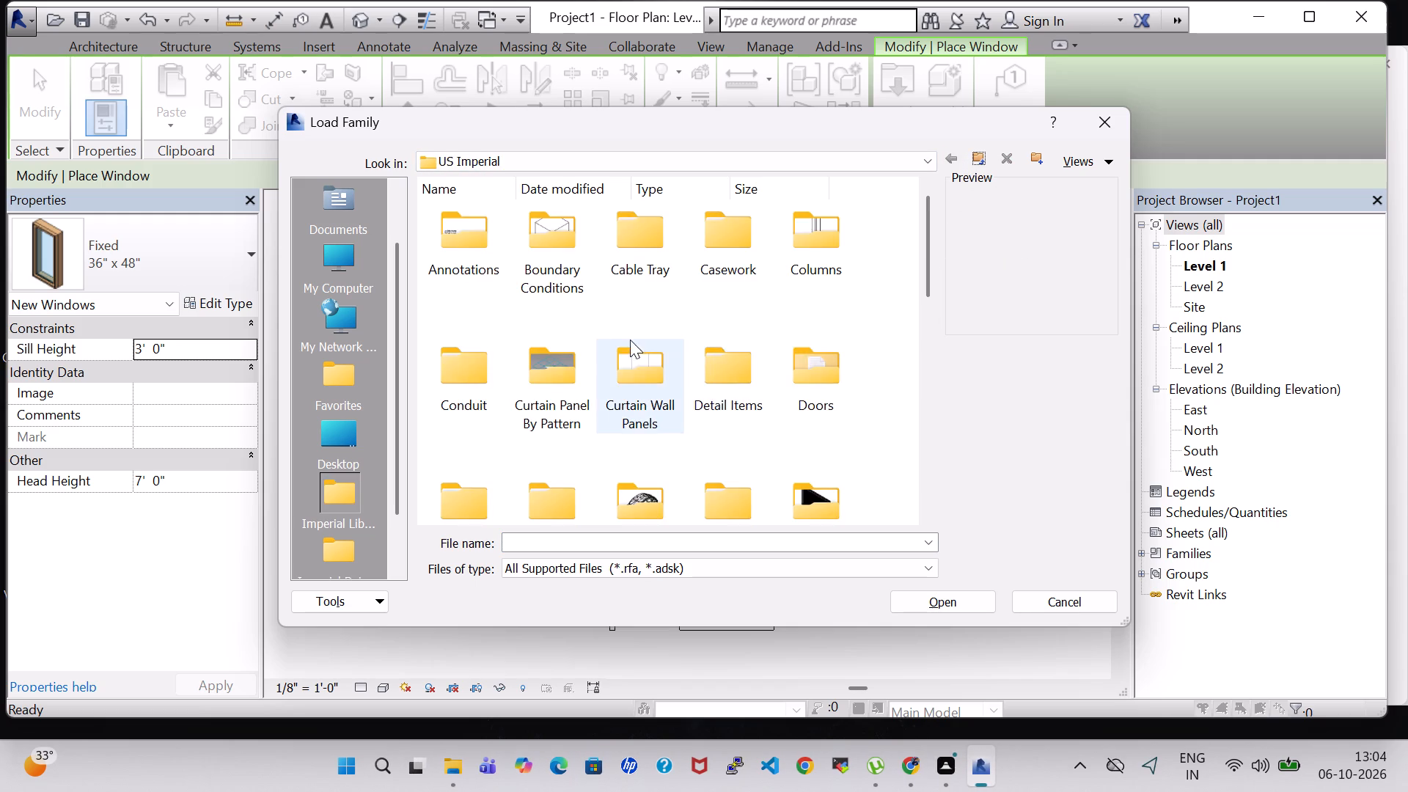
scroll(628, 347, down, 1)
scroll(563, 386, down, 1)
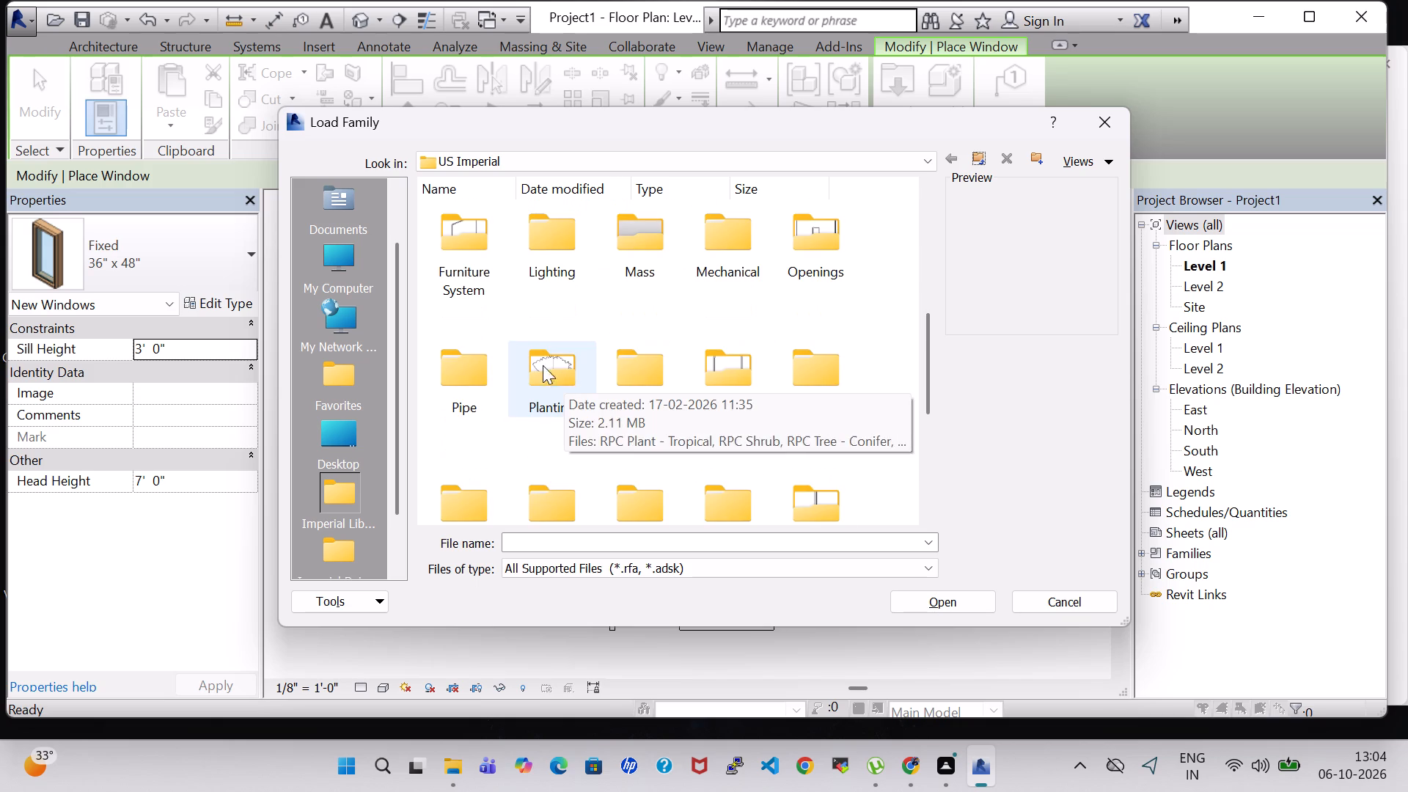
scroll(679, 297, up, 1)
scroll(679, 297, down, 2)
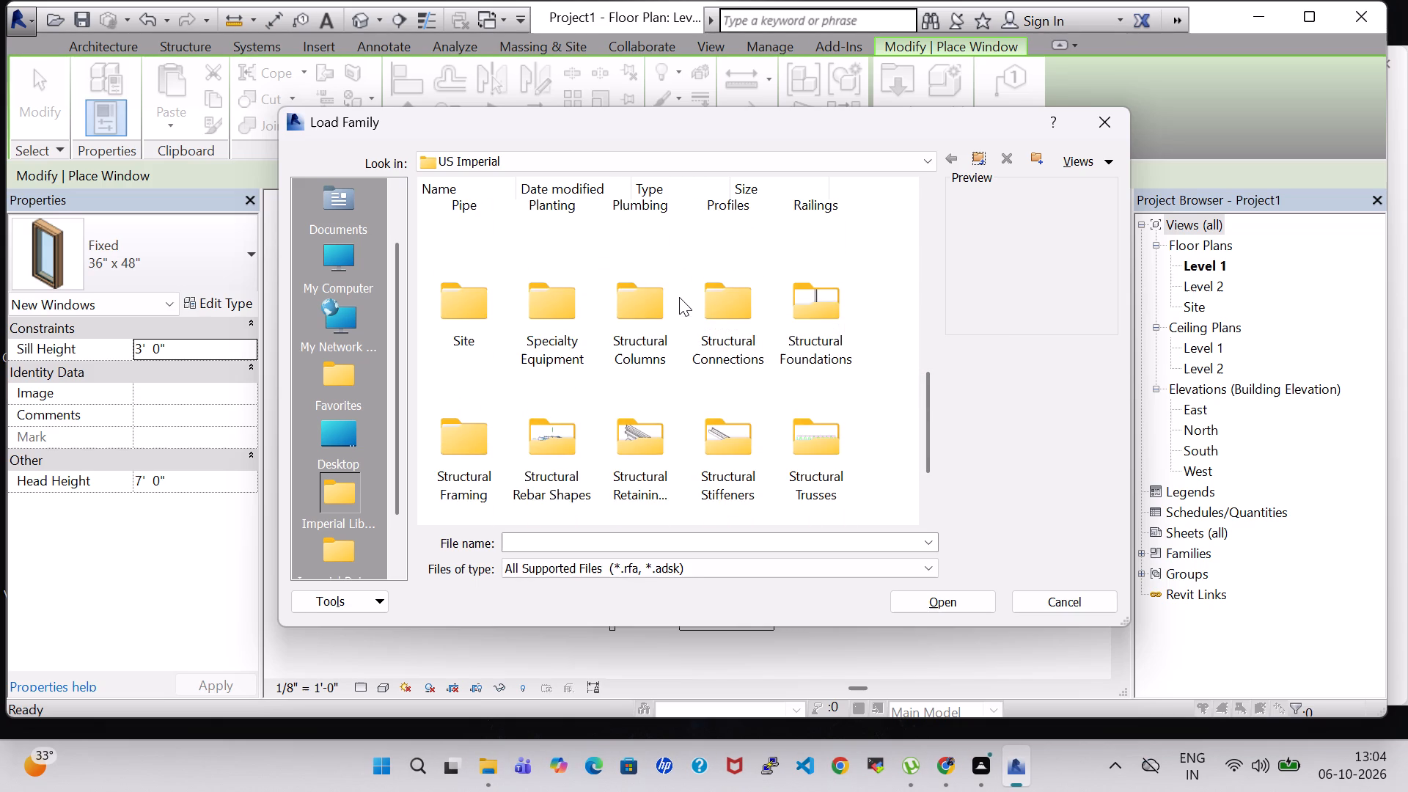
double_click(548, 336)
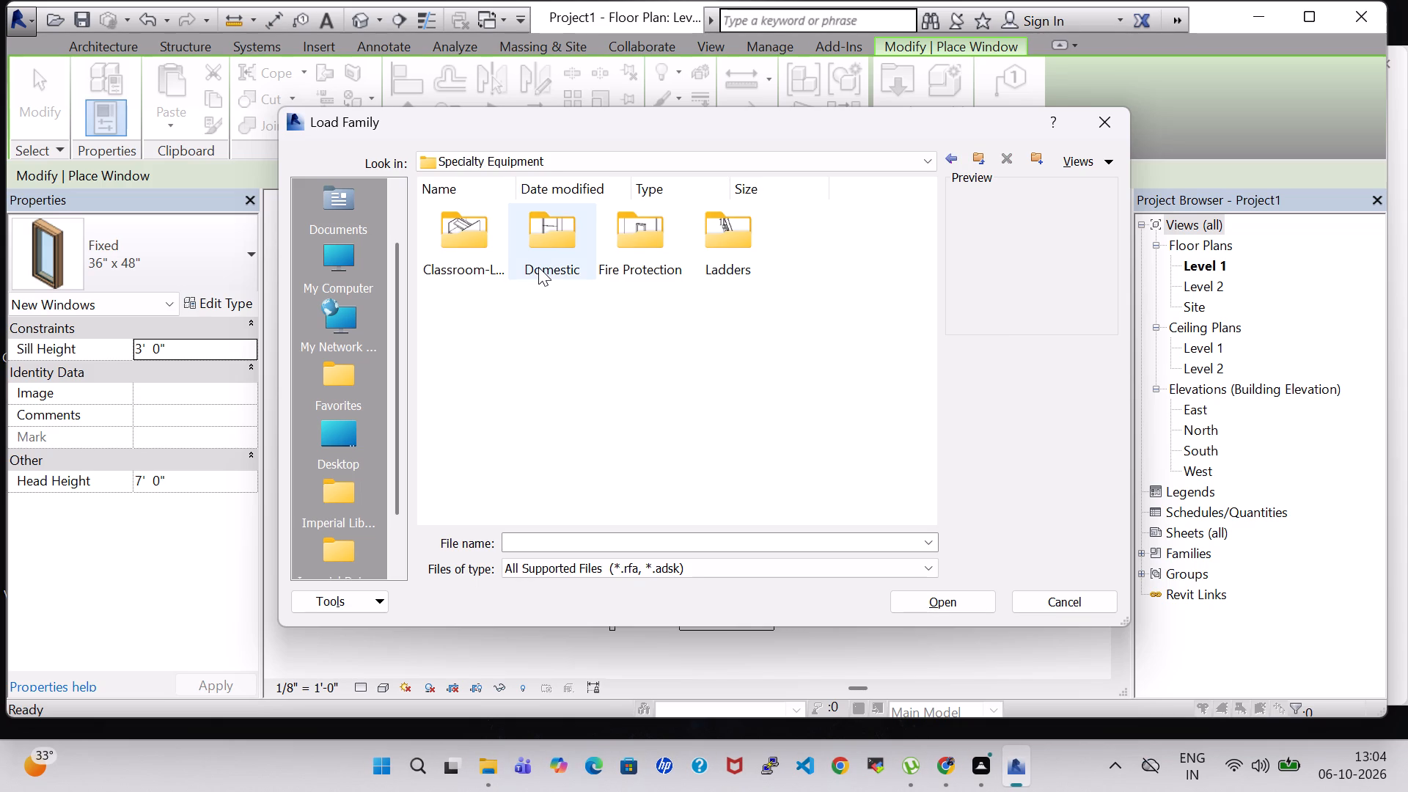
double_click(538, 267)
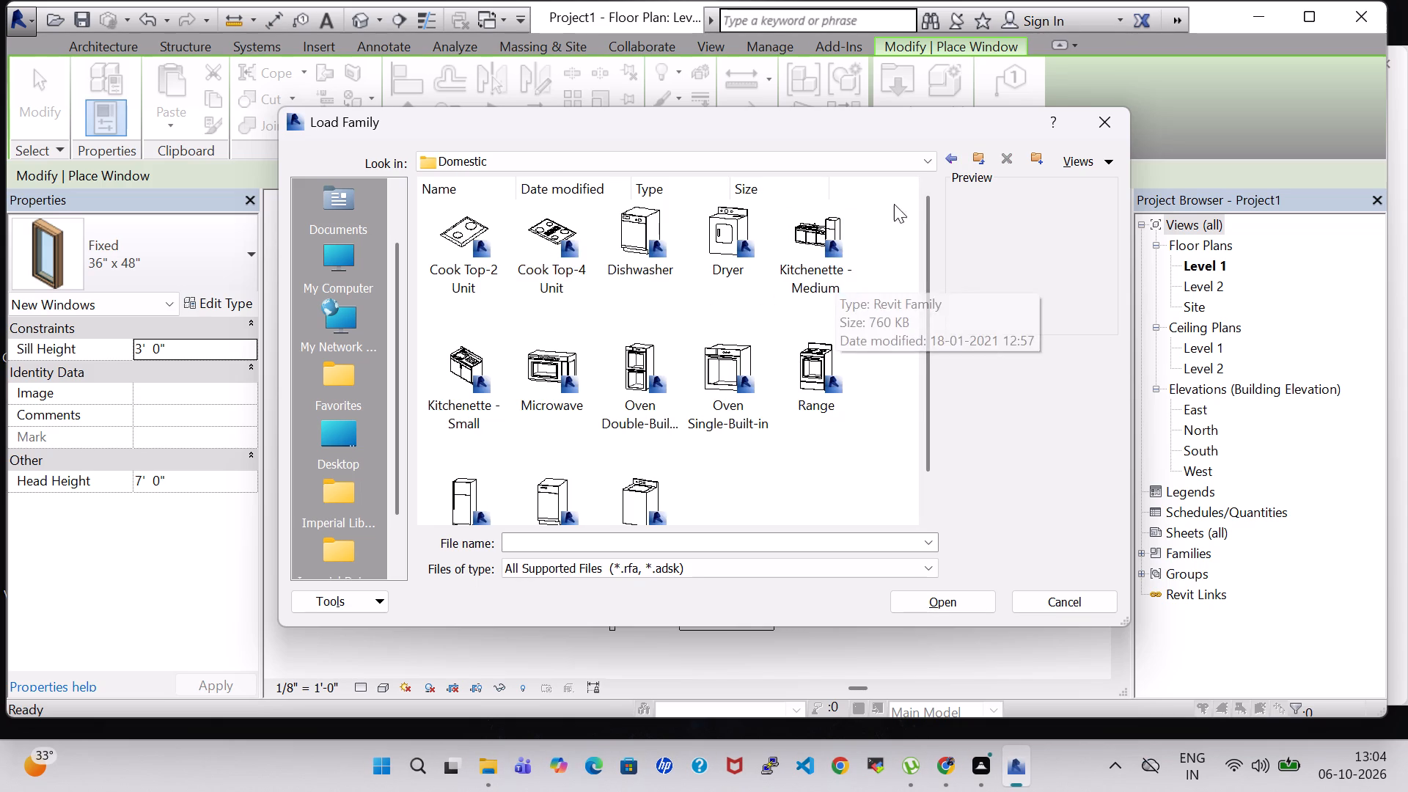
click(947, 158)
click(947, 158)
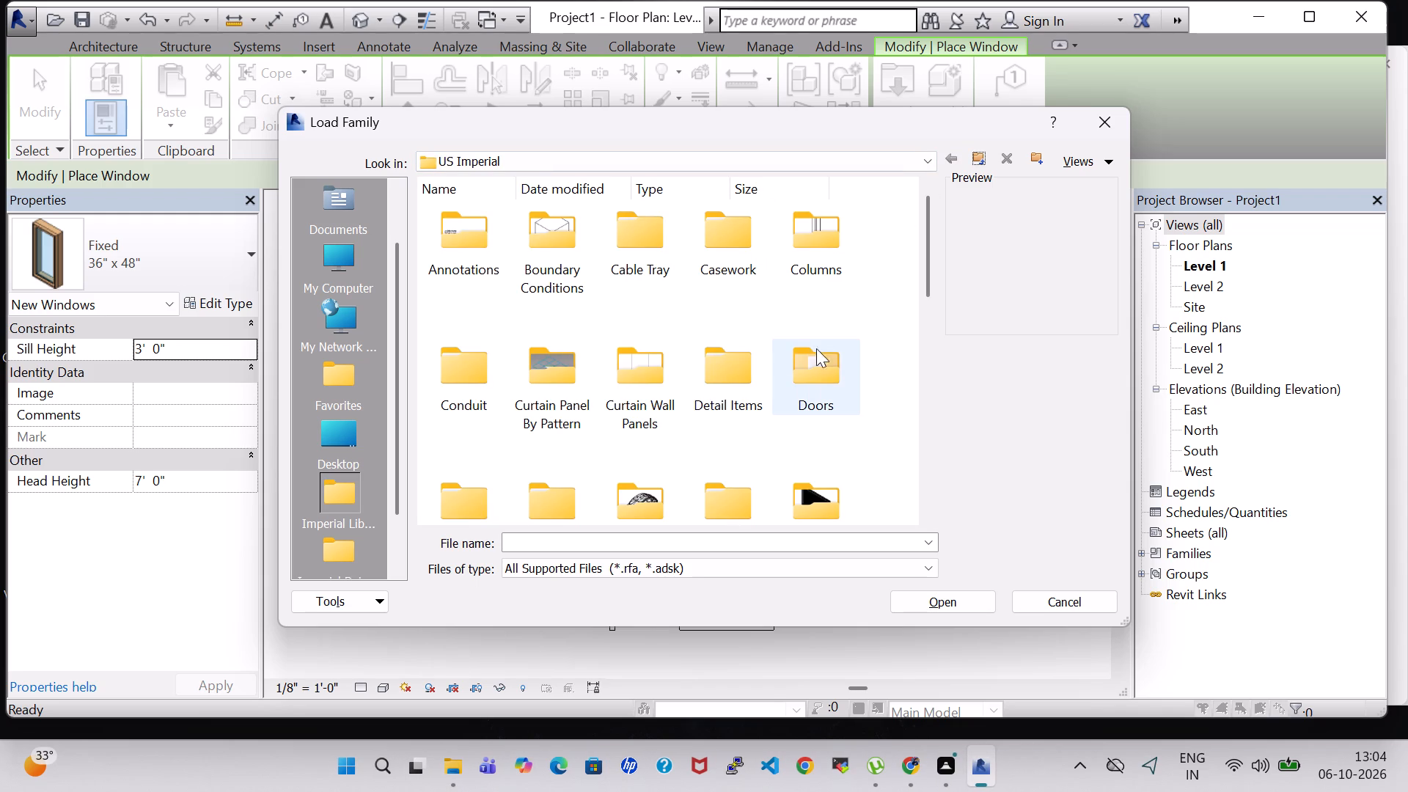
Load the Fixed with Trim window family from the US Imperial library's Windows folder.
scroll(823, 416, down, 4)
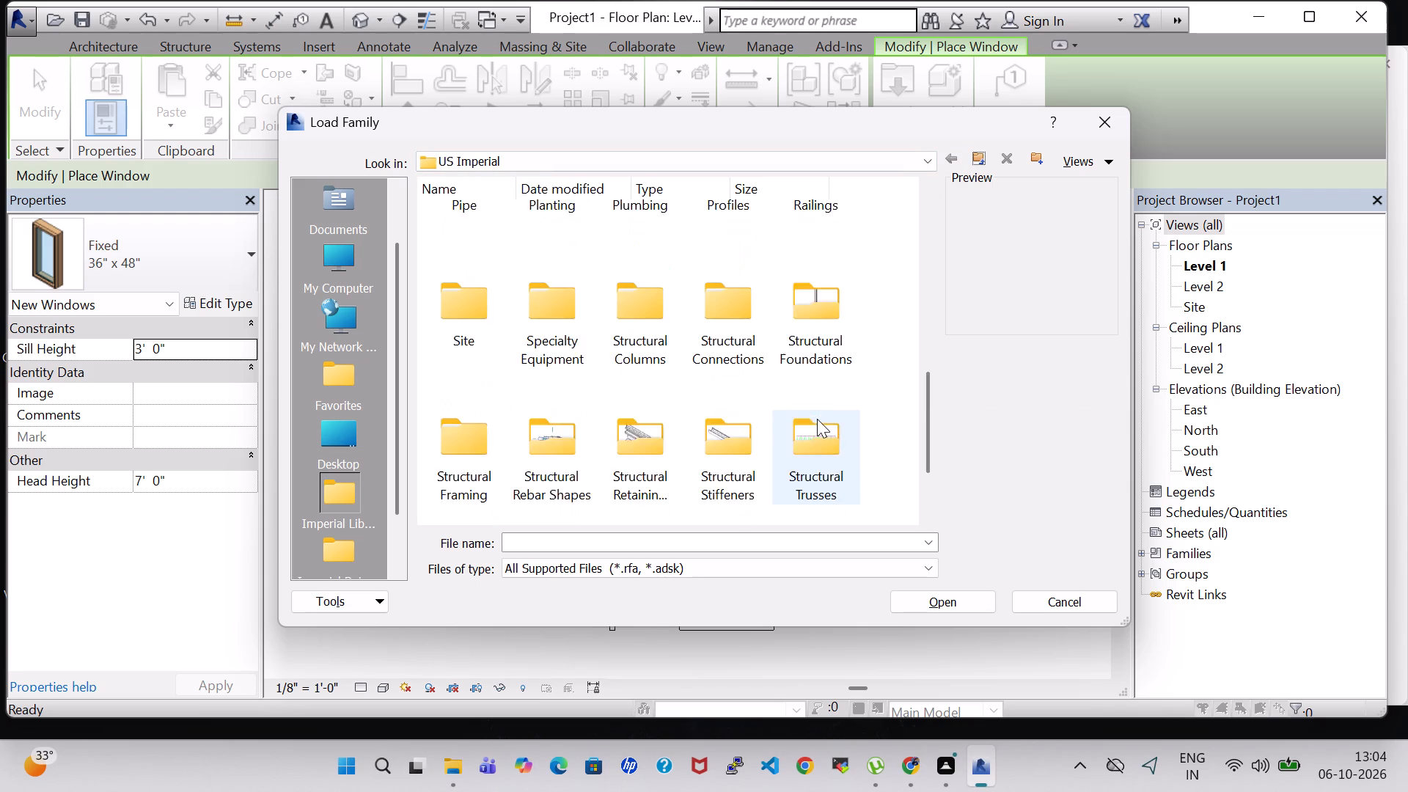
double_click(634, 466)
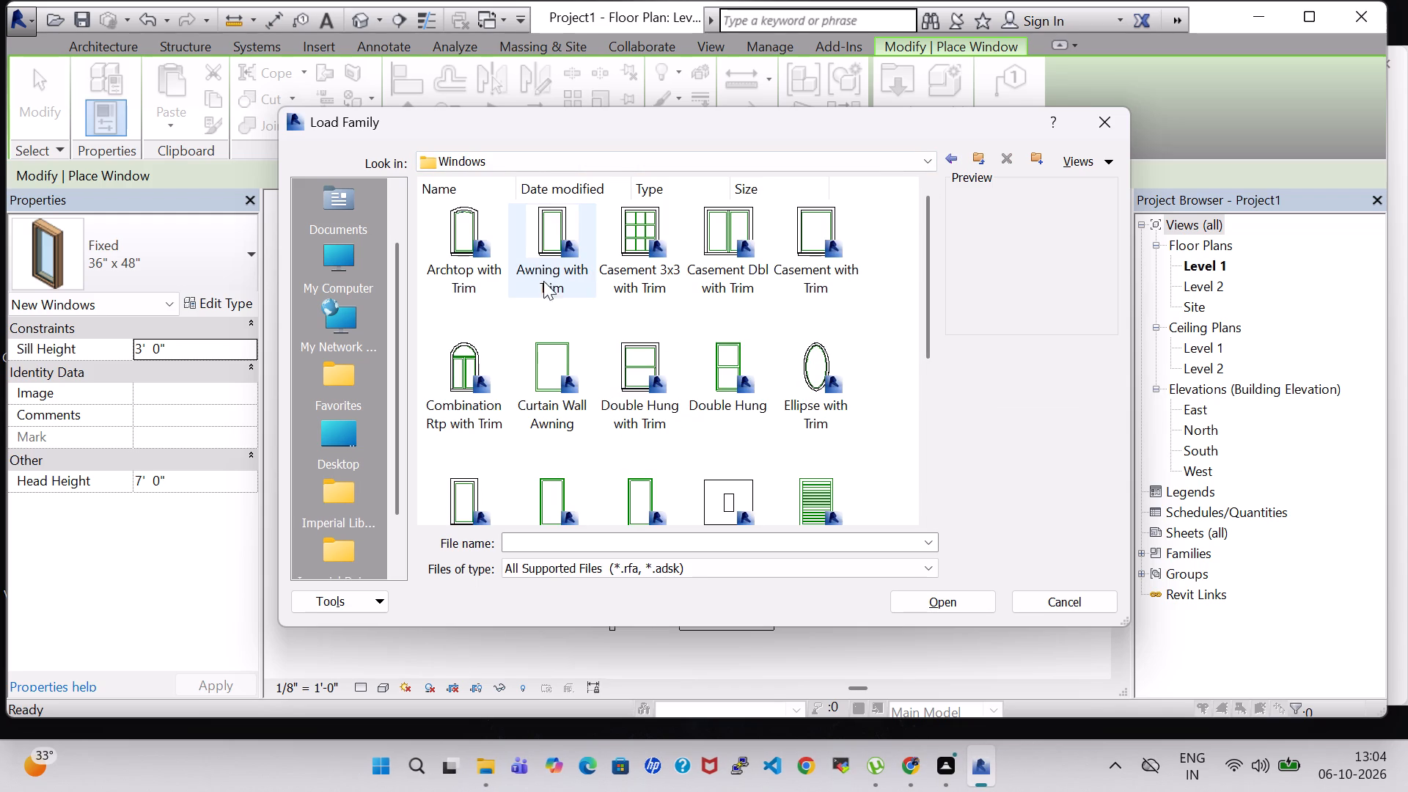
scroll(634, 369, down, 1)
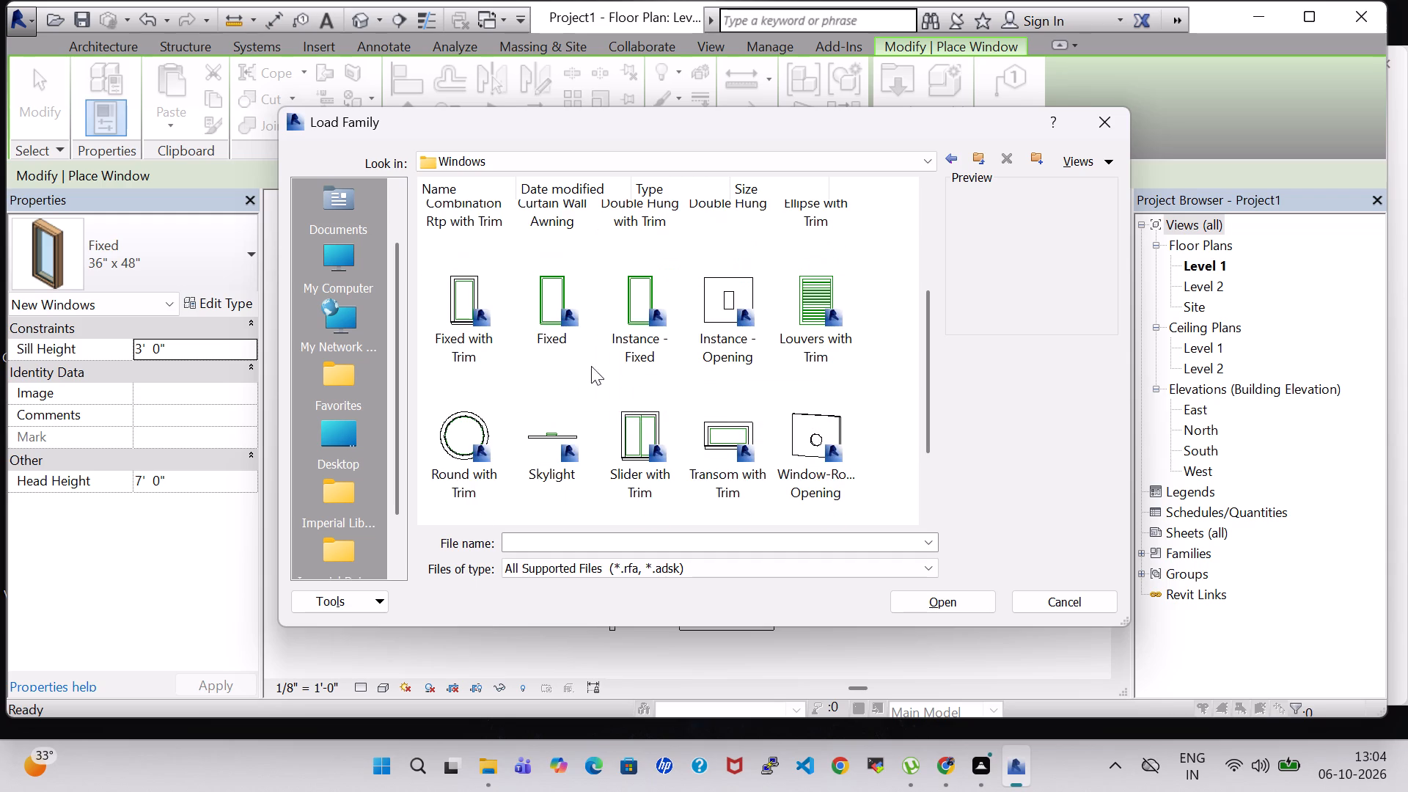
click(461, 314)
click(909, 587)
click(938, 615)
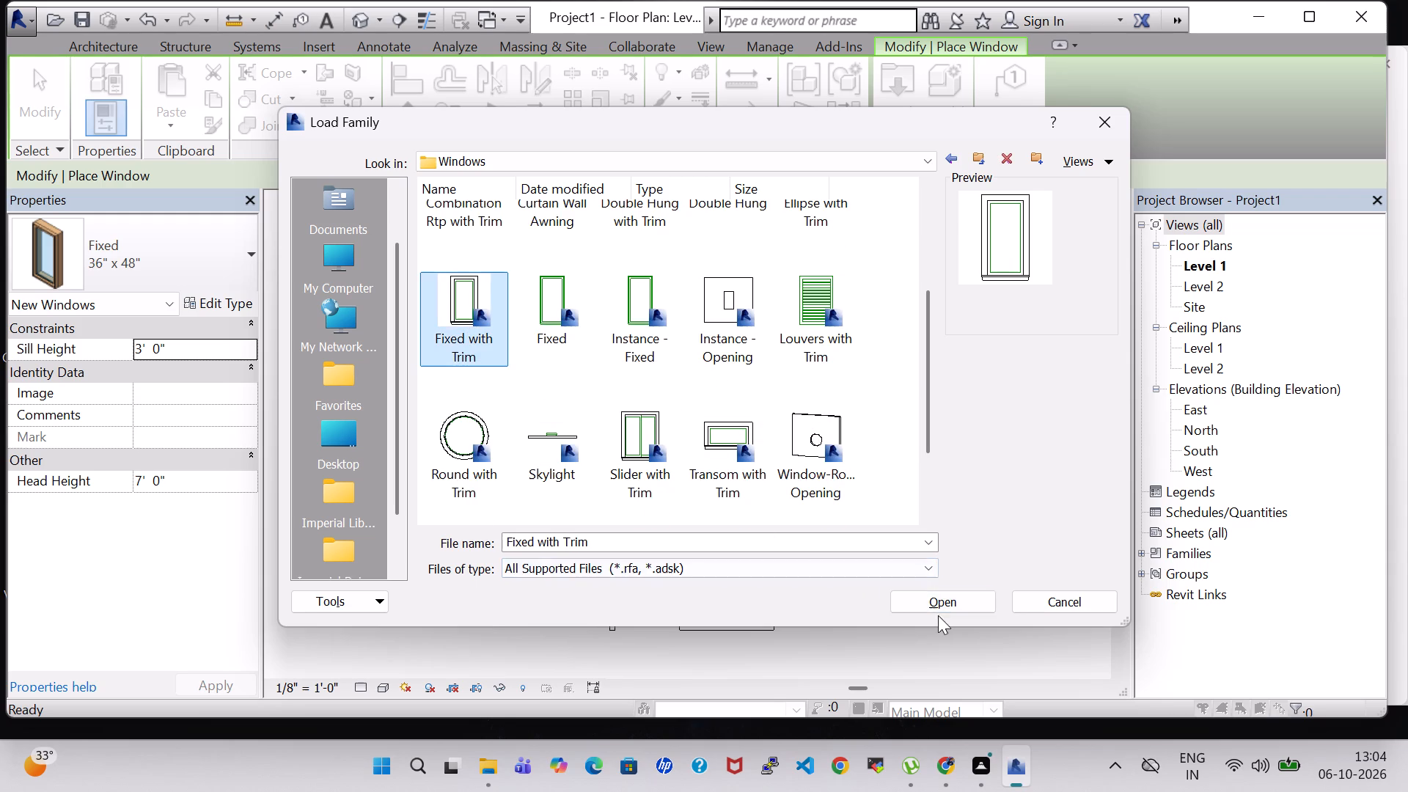
click(943, 600)
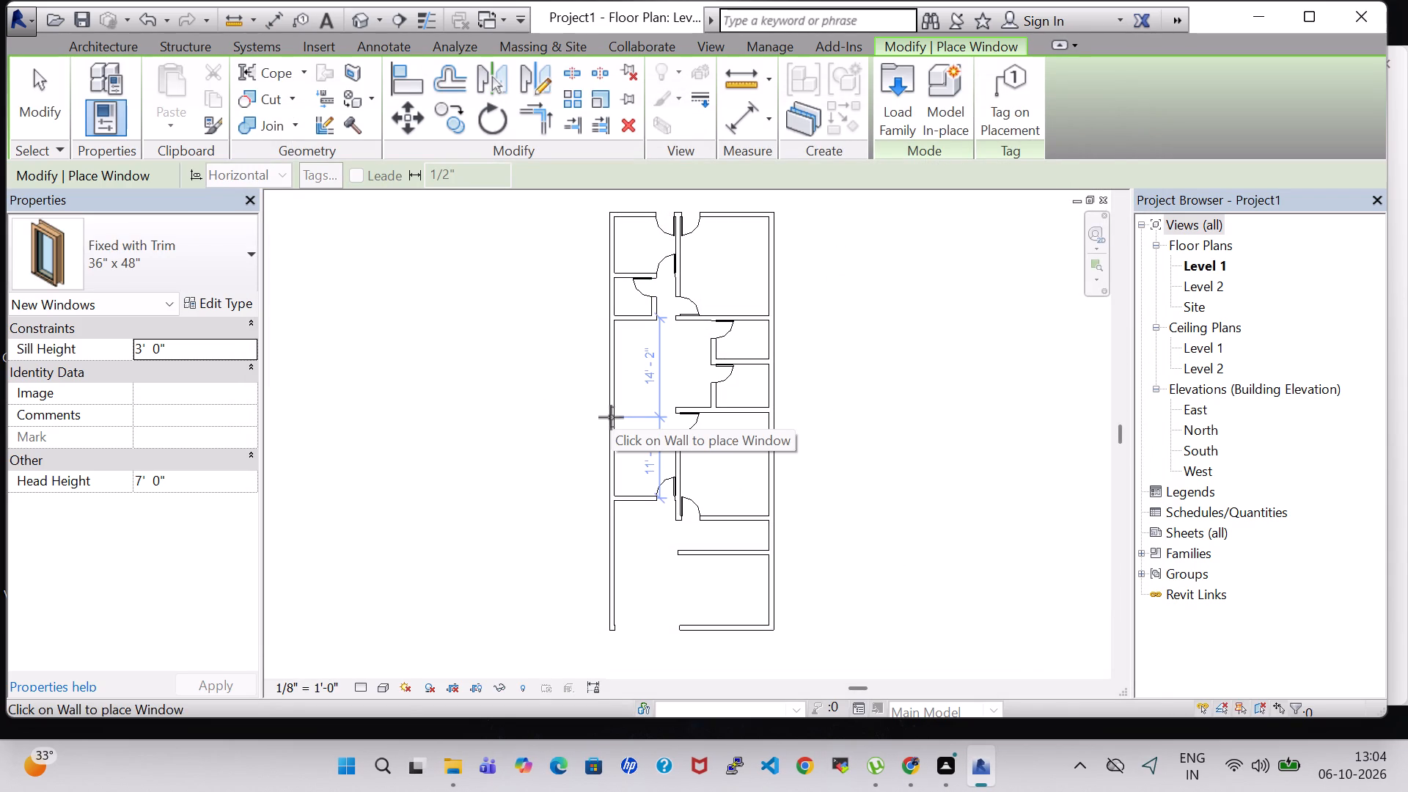
Place 36" x 48" Fixed with Trim windows near the south wall's east end and midway along the east wall of the southern enclosed room.
scroll(771, 617, up, 4)
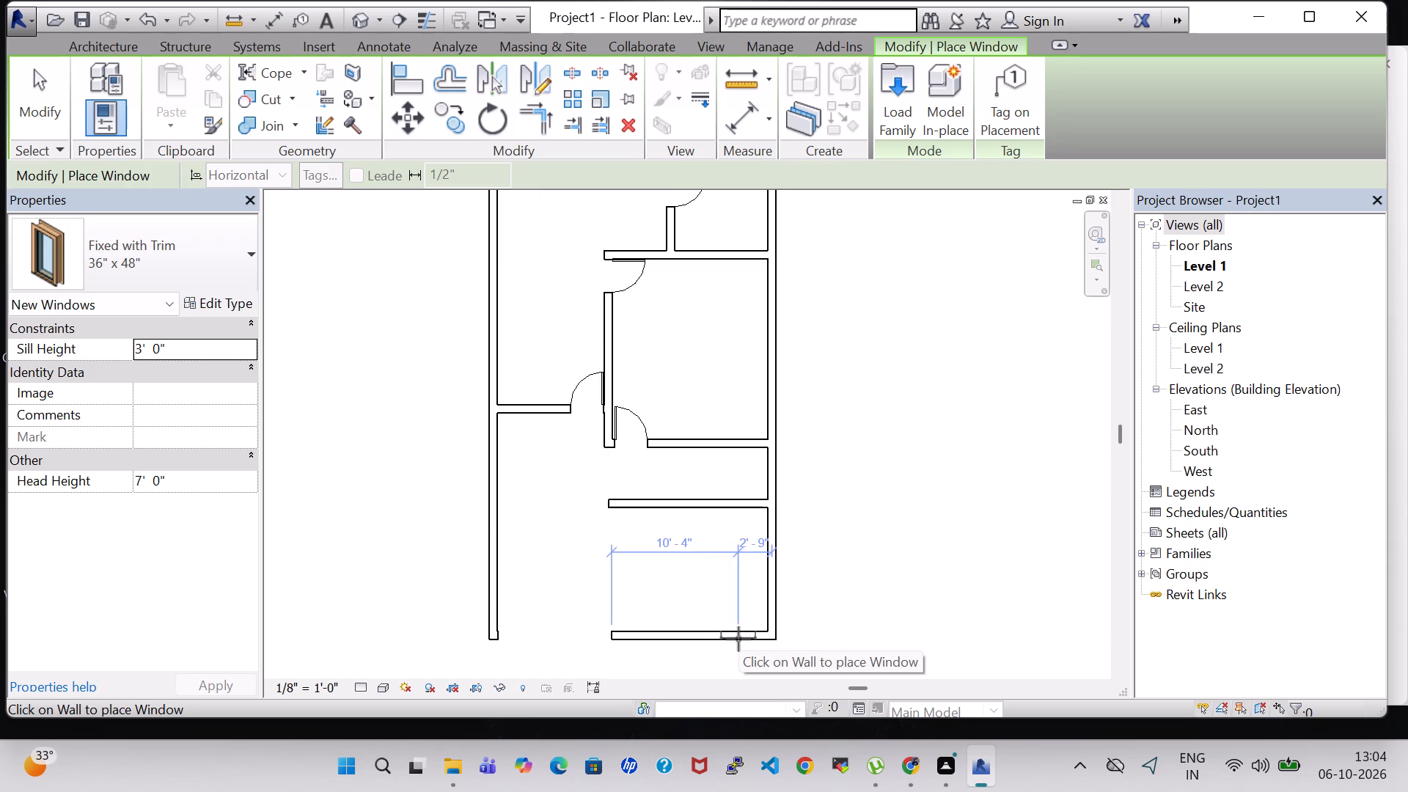
click(733, 639)
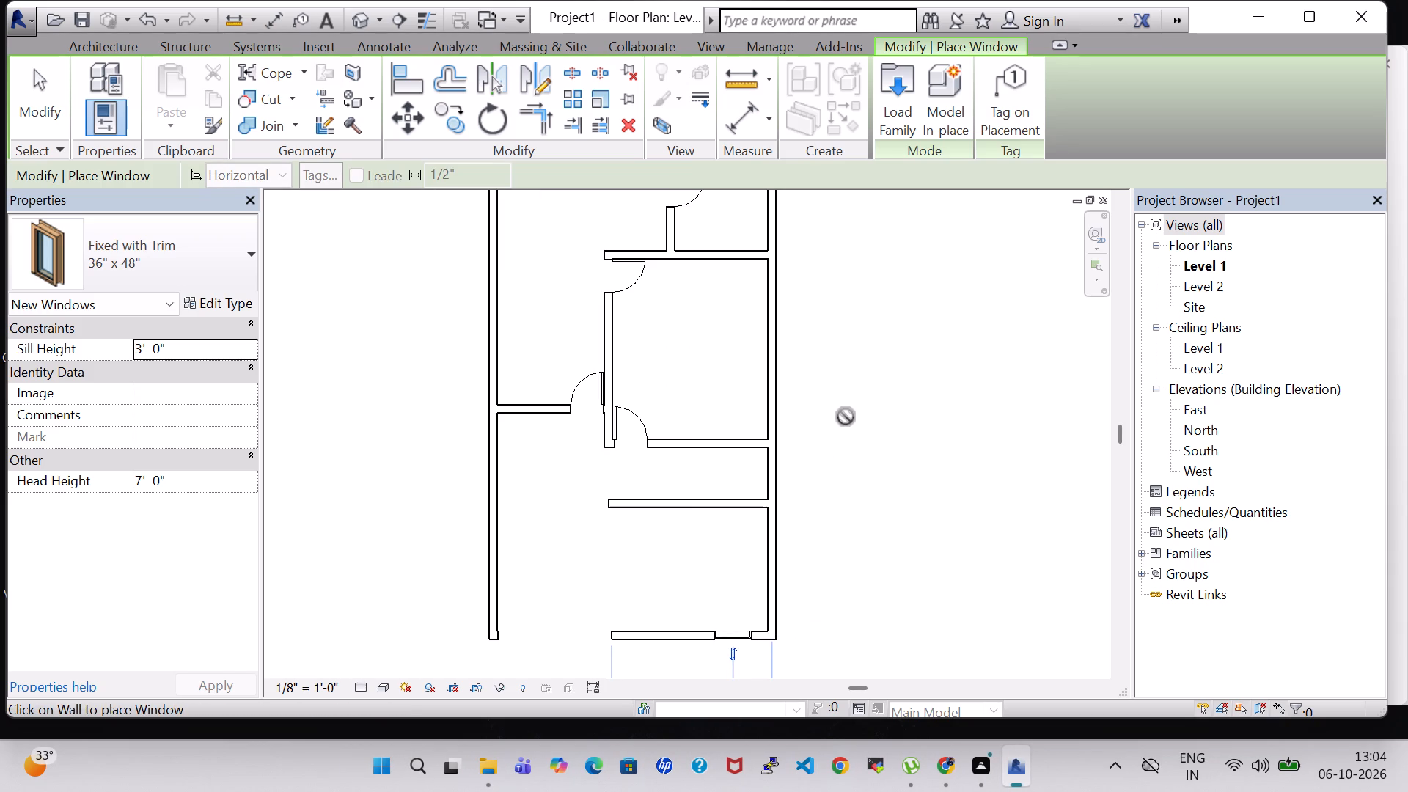
click(780, 354)
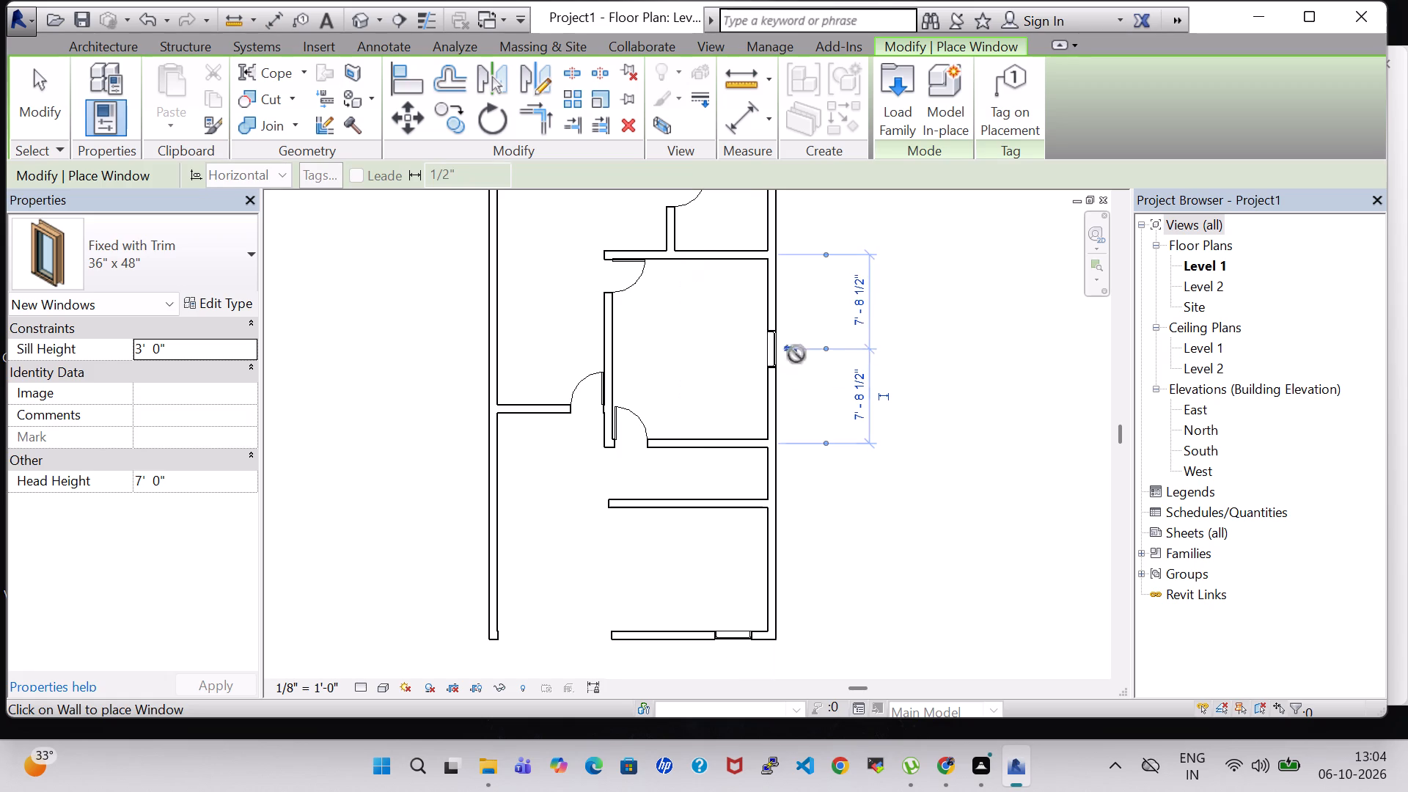
Place windows in the northeast room's east wall, about 6'-7" from the north wall, and north wall, and in the northwest room's north wall.
middle_drag(920, 309, 928, 539)
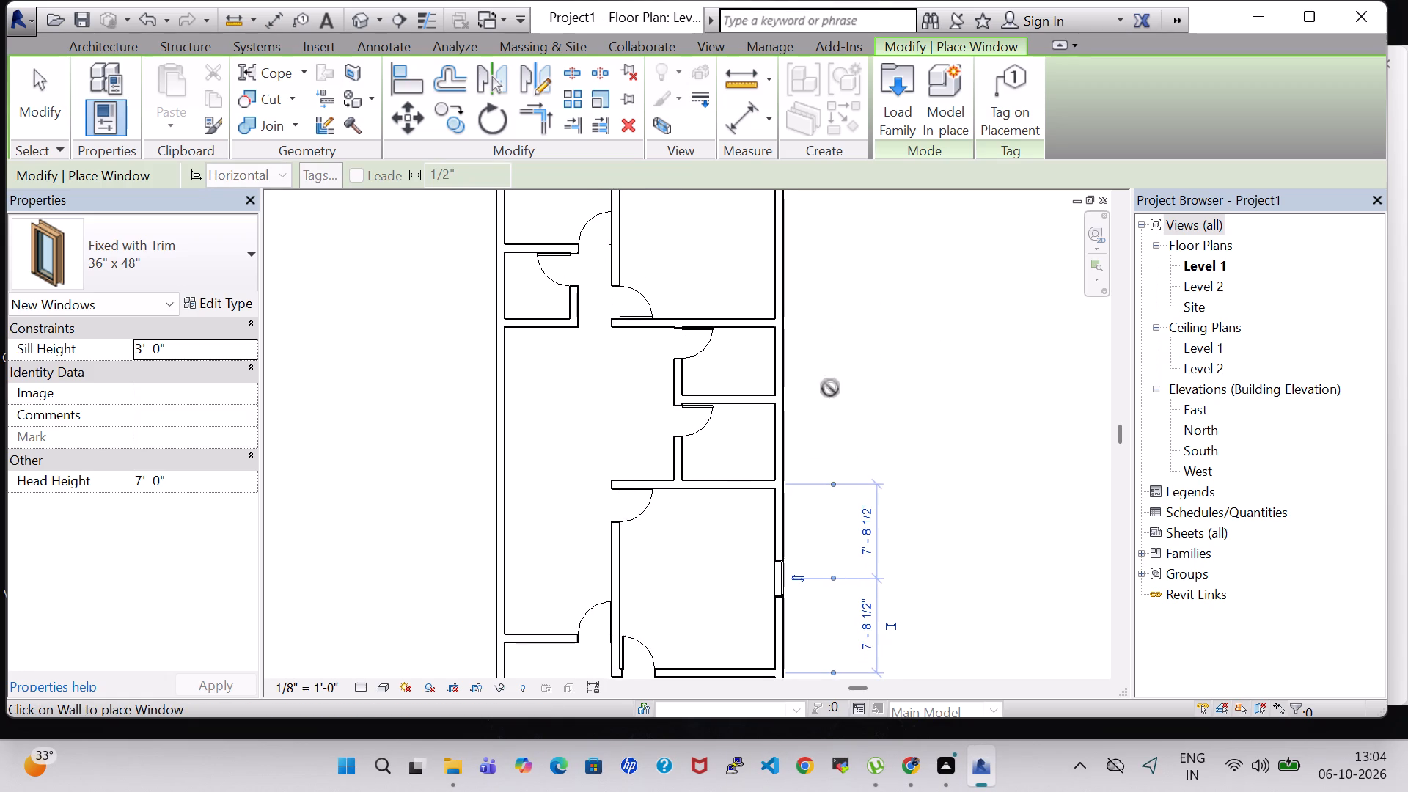
middle_drag(844, 327, 876, 523)
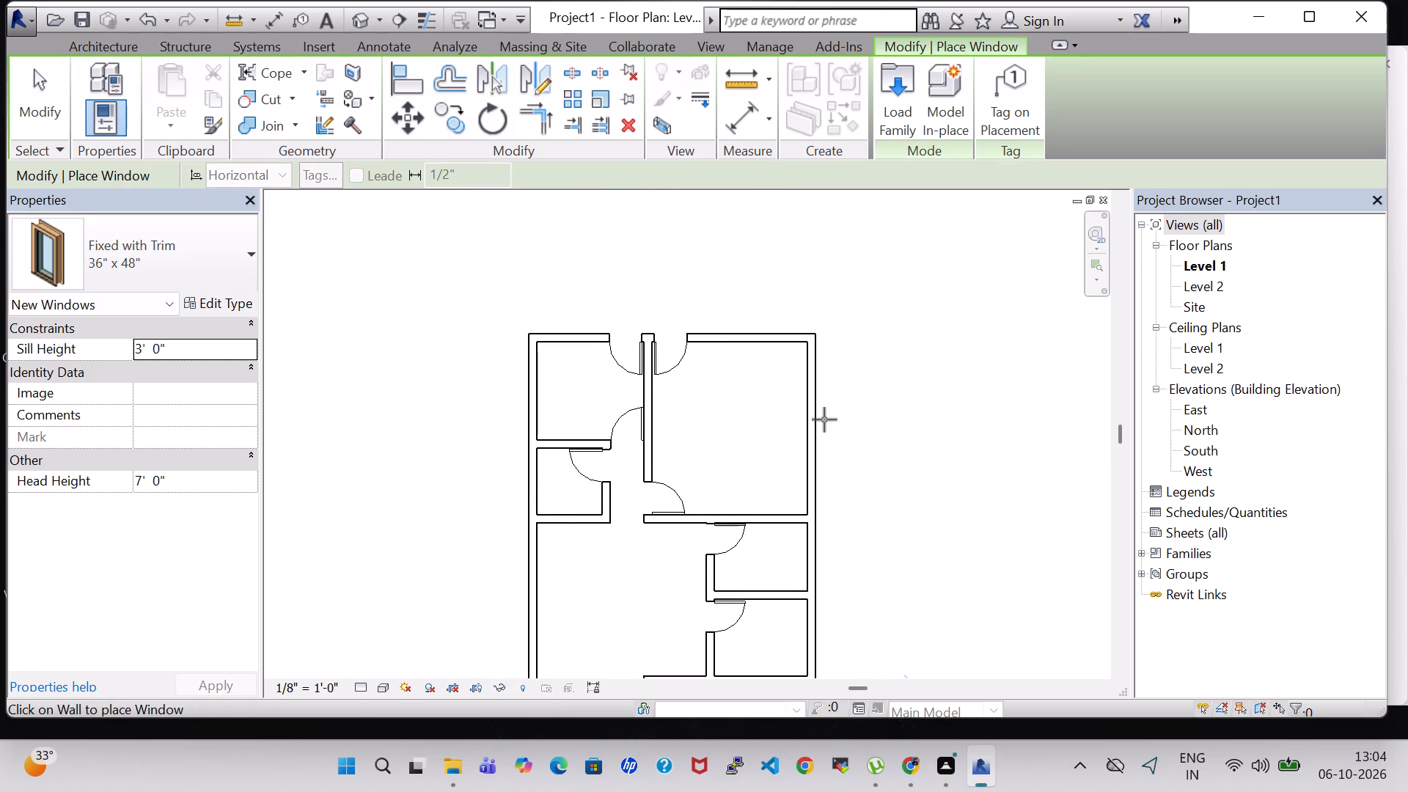
click(824, 419)
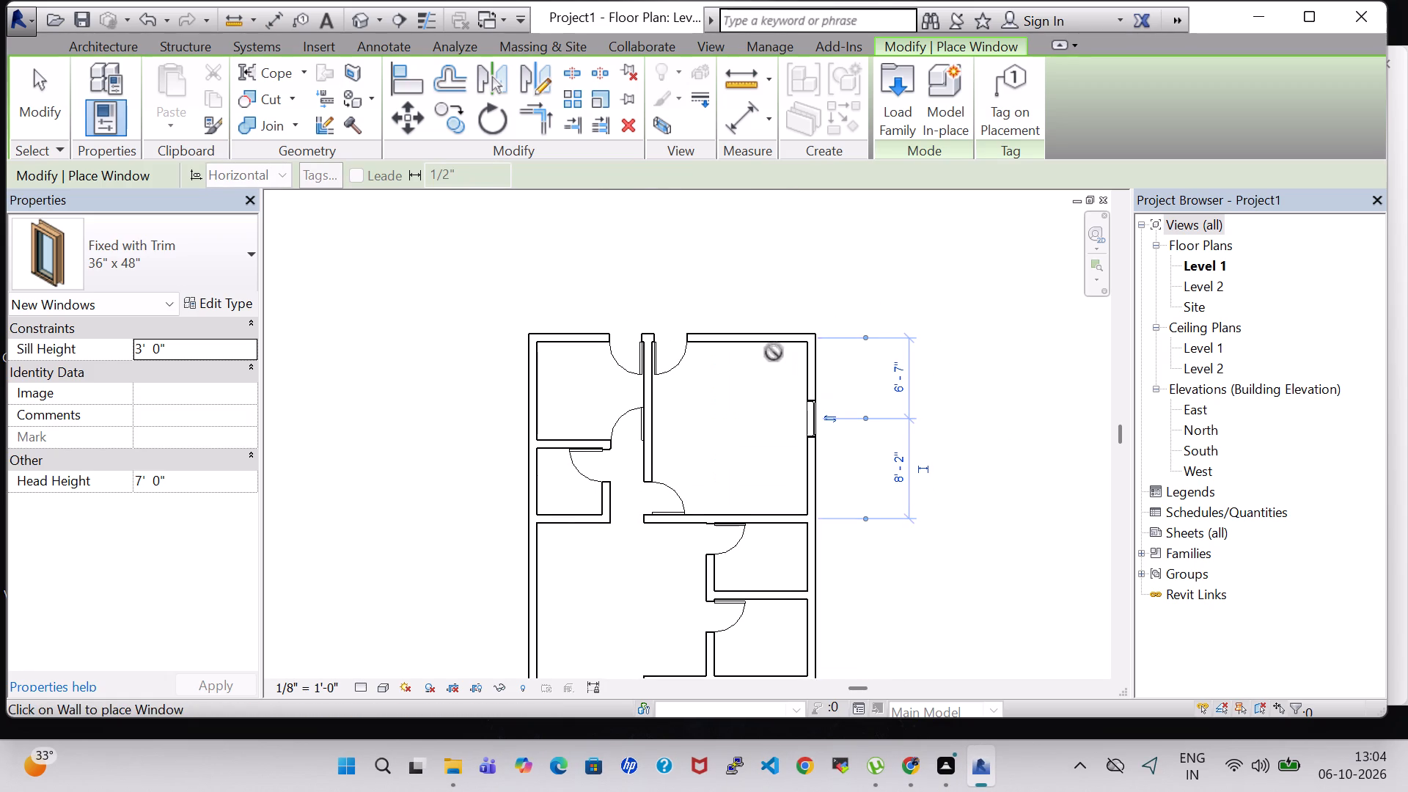
click(742, 332)
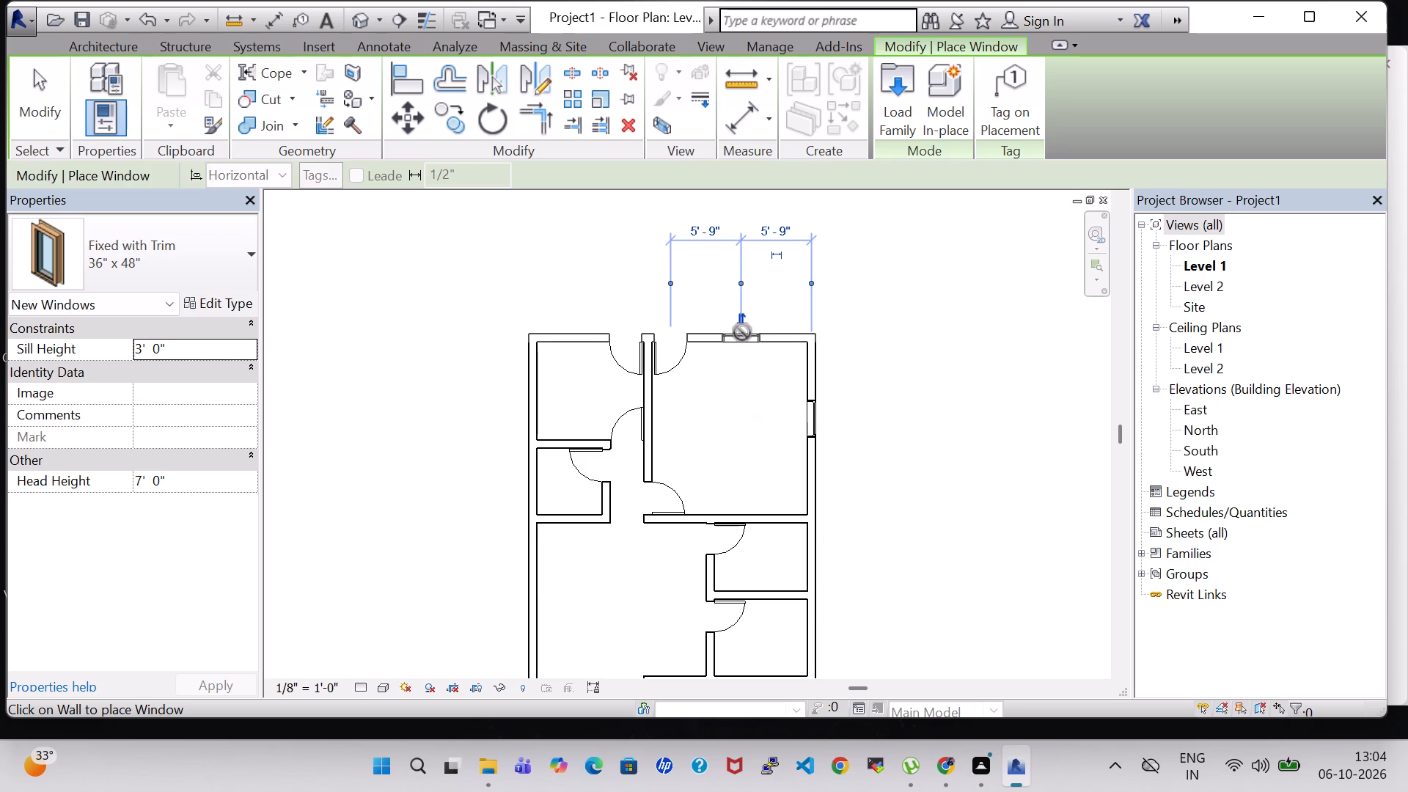
click(568, 330)
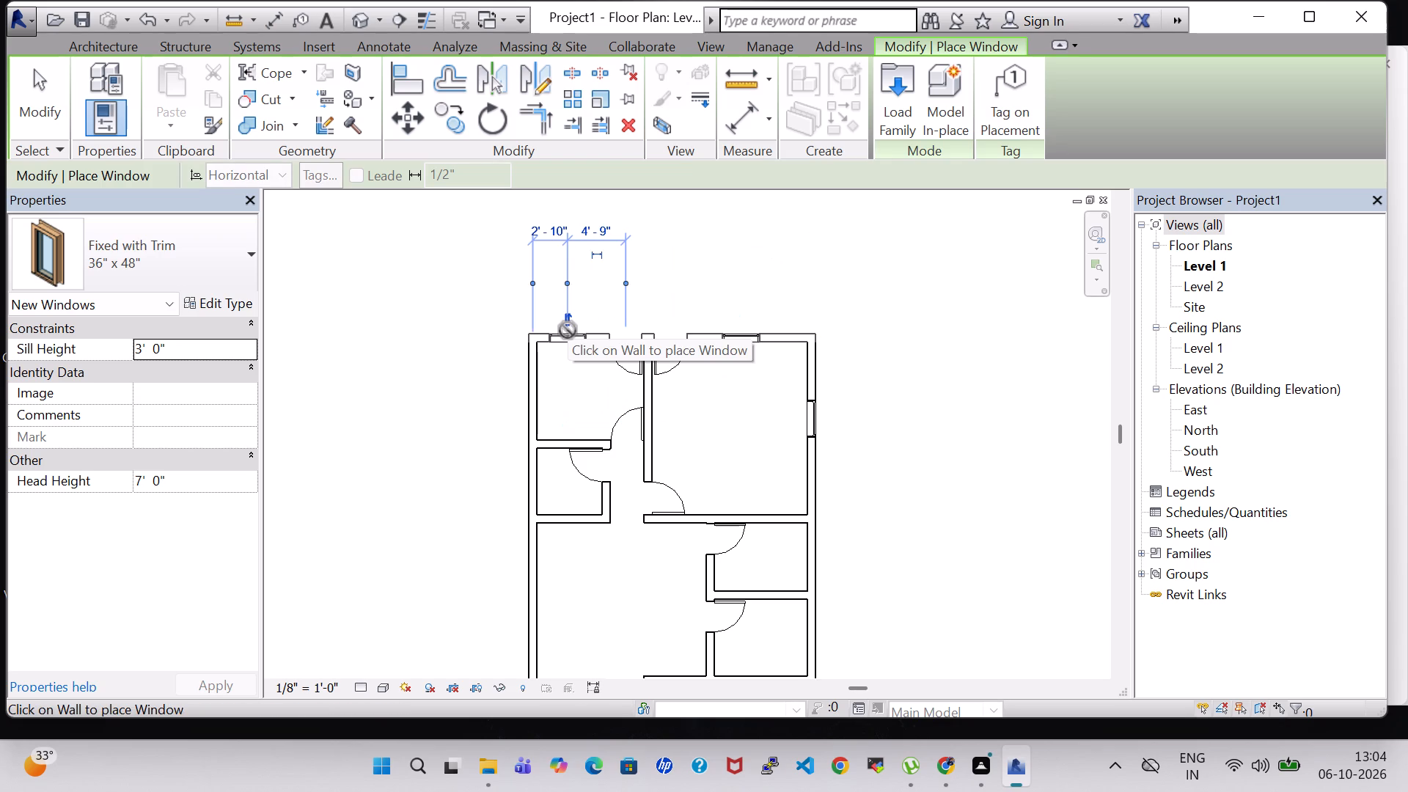
Place three west-wall windows: about 7'-10" and 6'-5" from the long room's north and south walls, and midway along the southwest space.
middle_drag(620, 635, 658, 447)
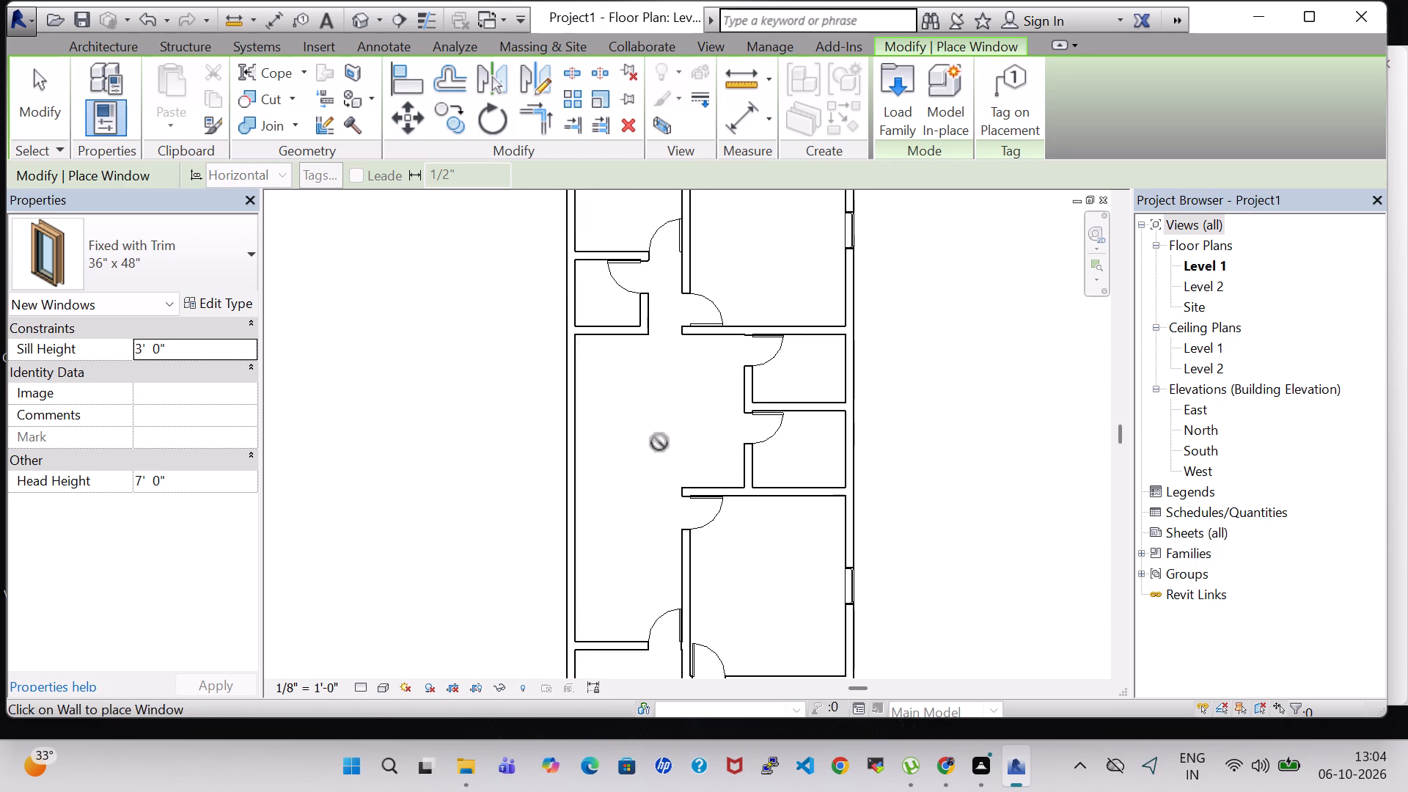
click(566, 426)
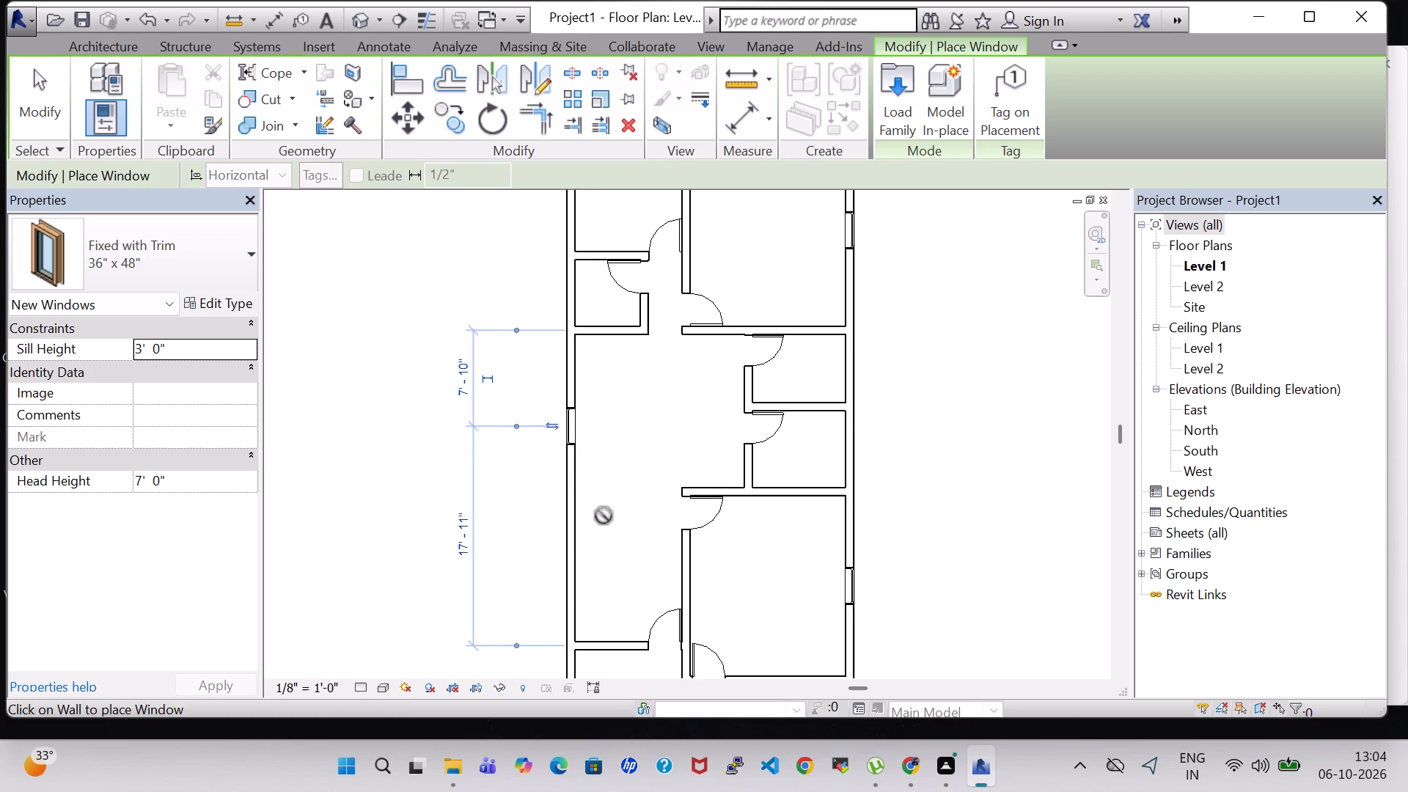
middle_drag(604, 516, 650, 335)
click(610, 386)
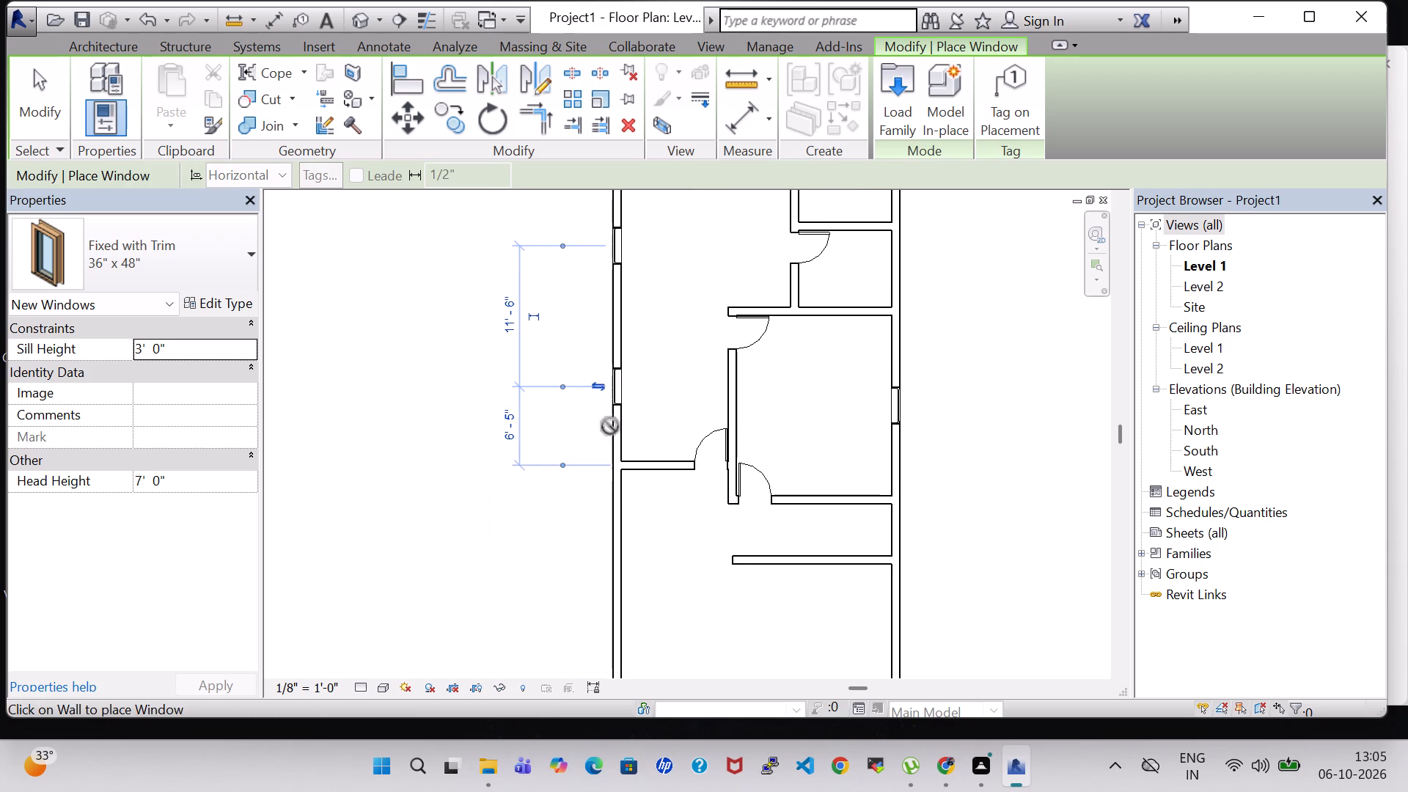
middle_drag(659, 559, 670, 436)
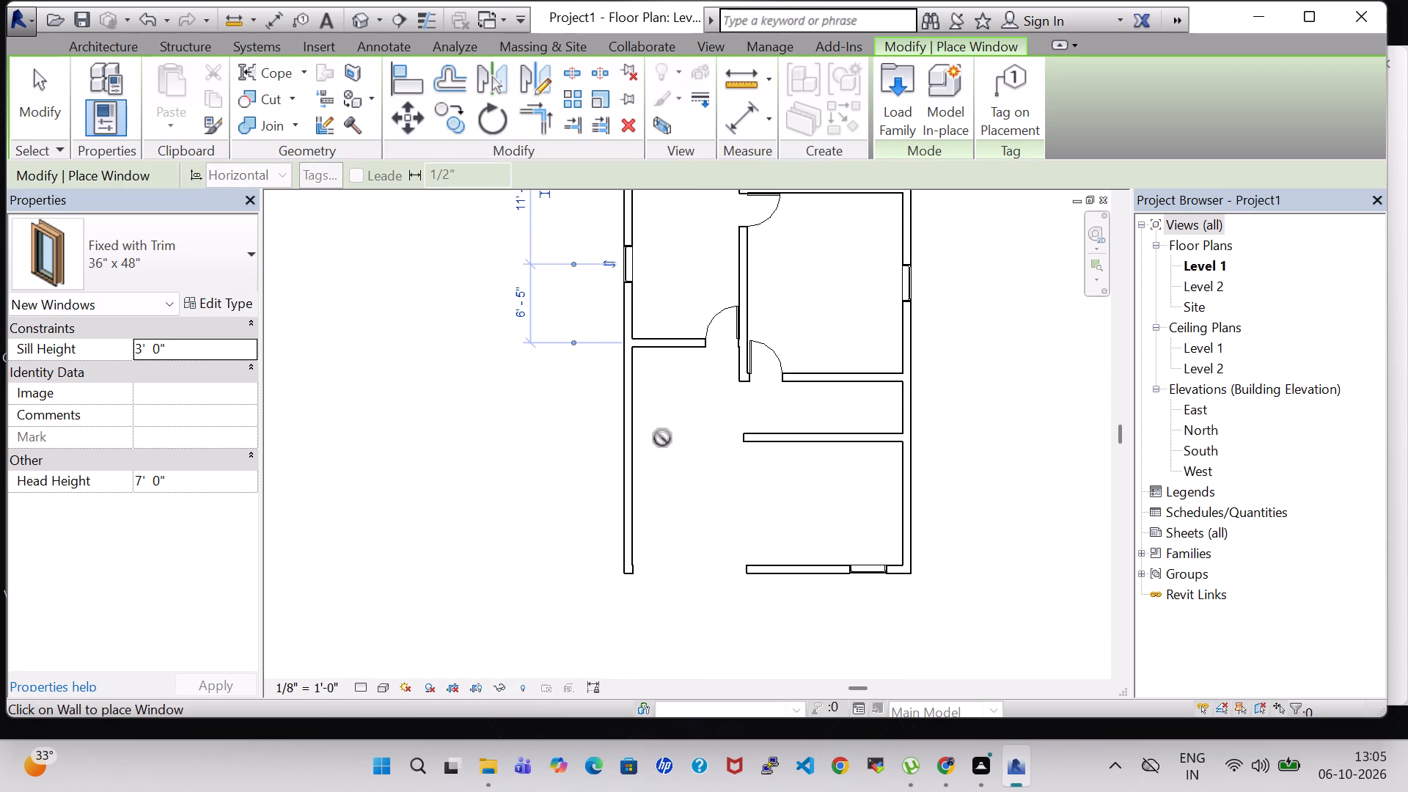
click(617, 455)
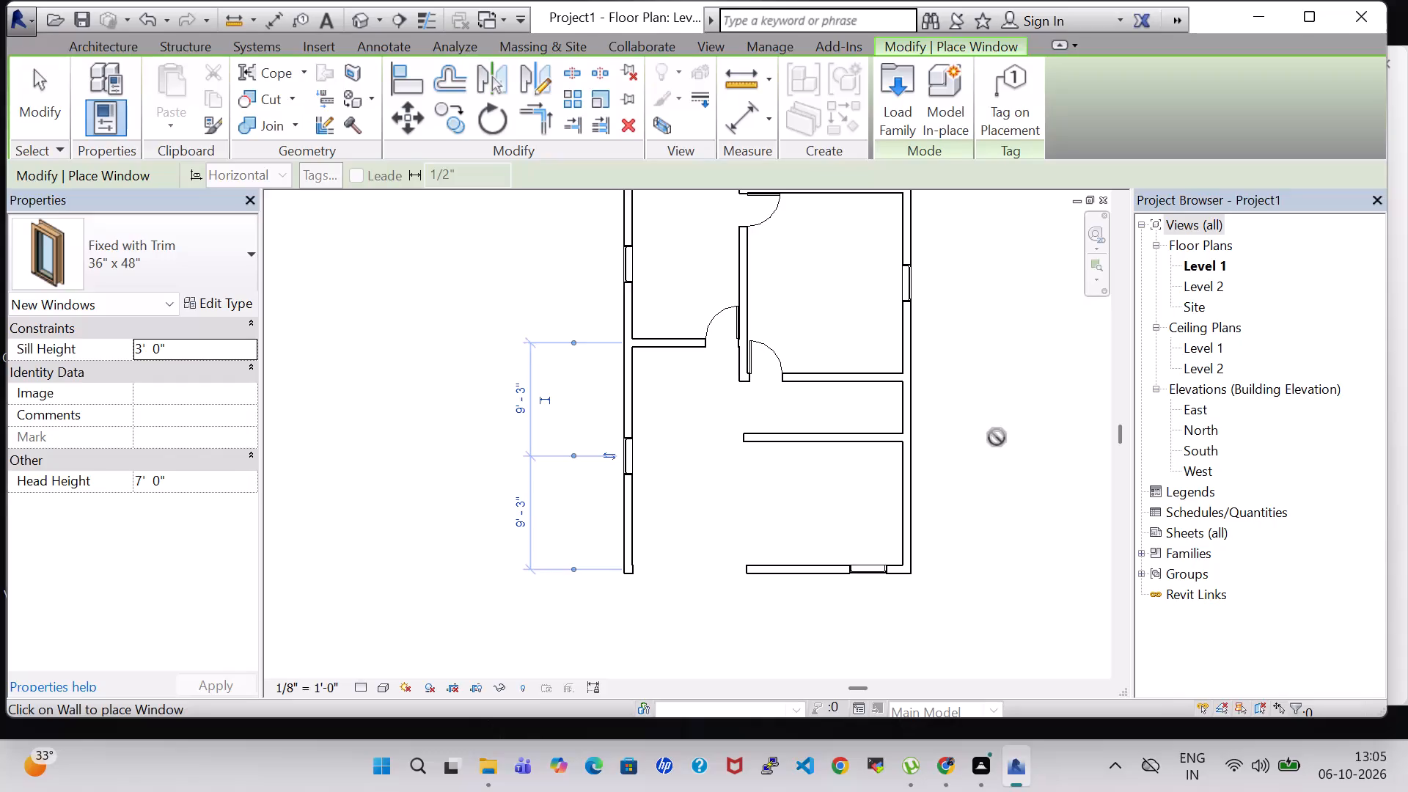
key(Escape)
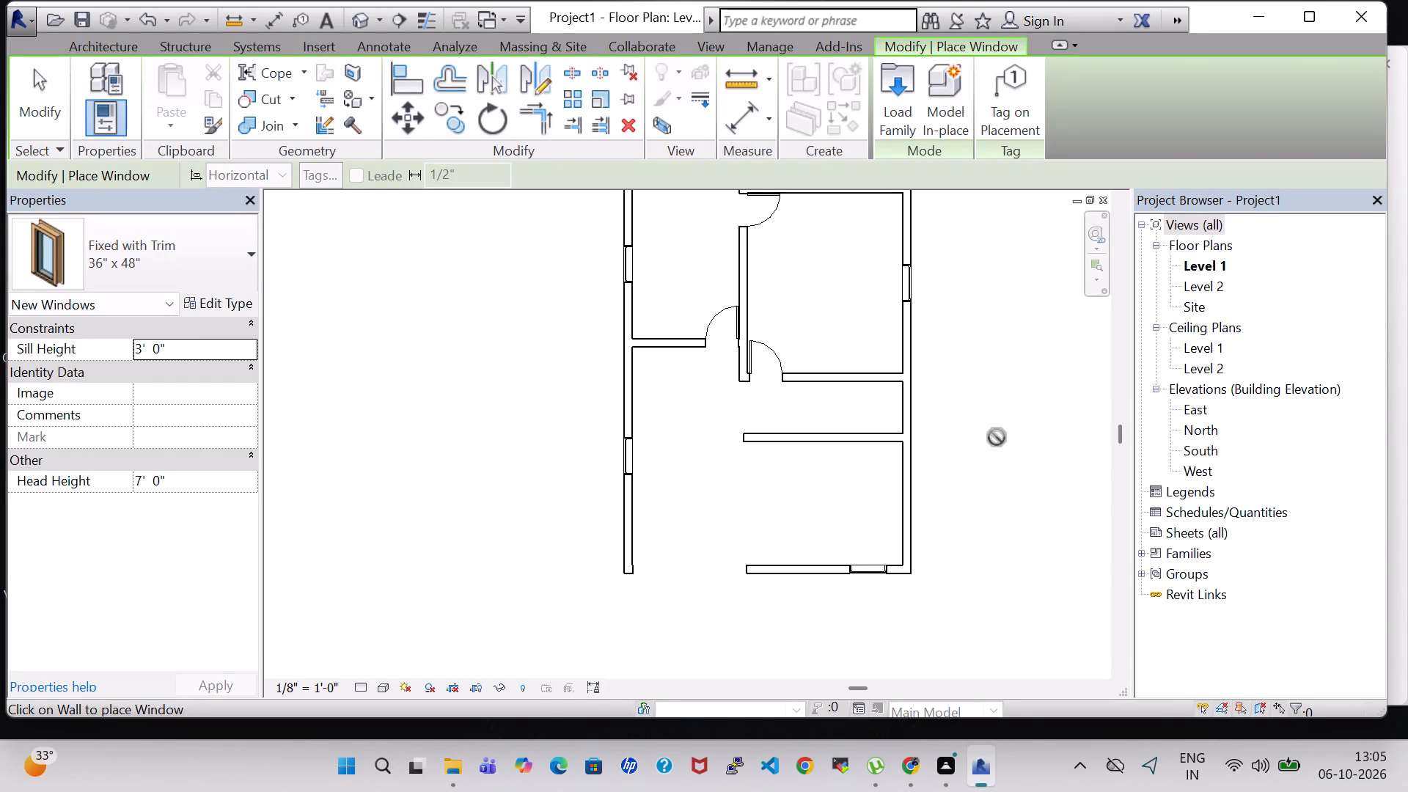
key(Escape)
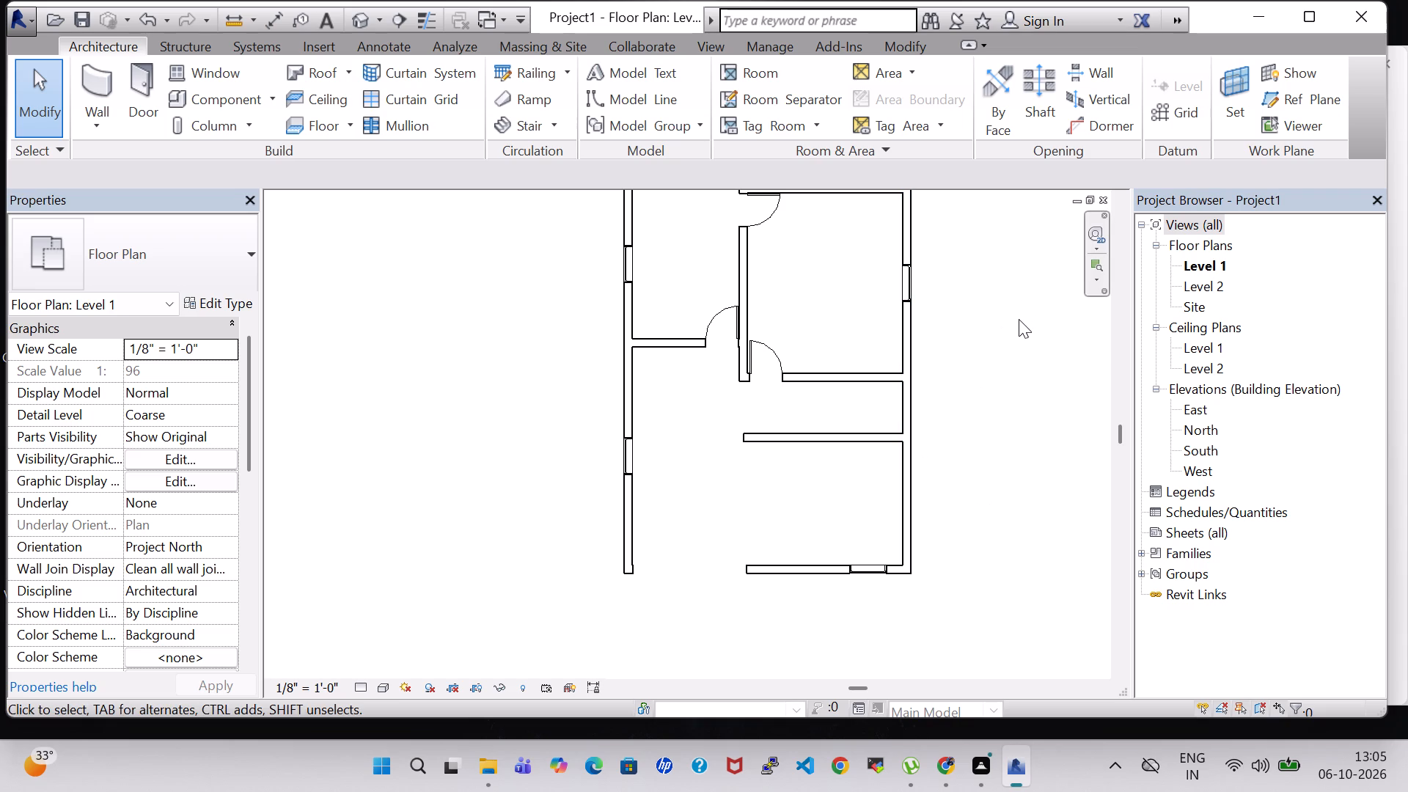
Start component placement and browse the US Imperial family library for a component family to load.
scroll(1107, 406, down, 1)
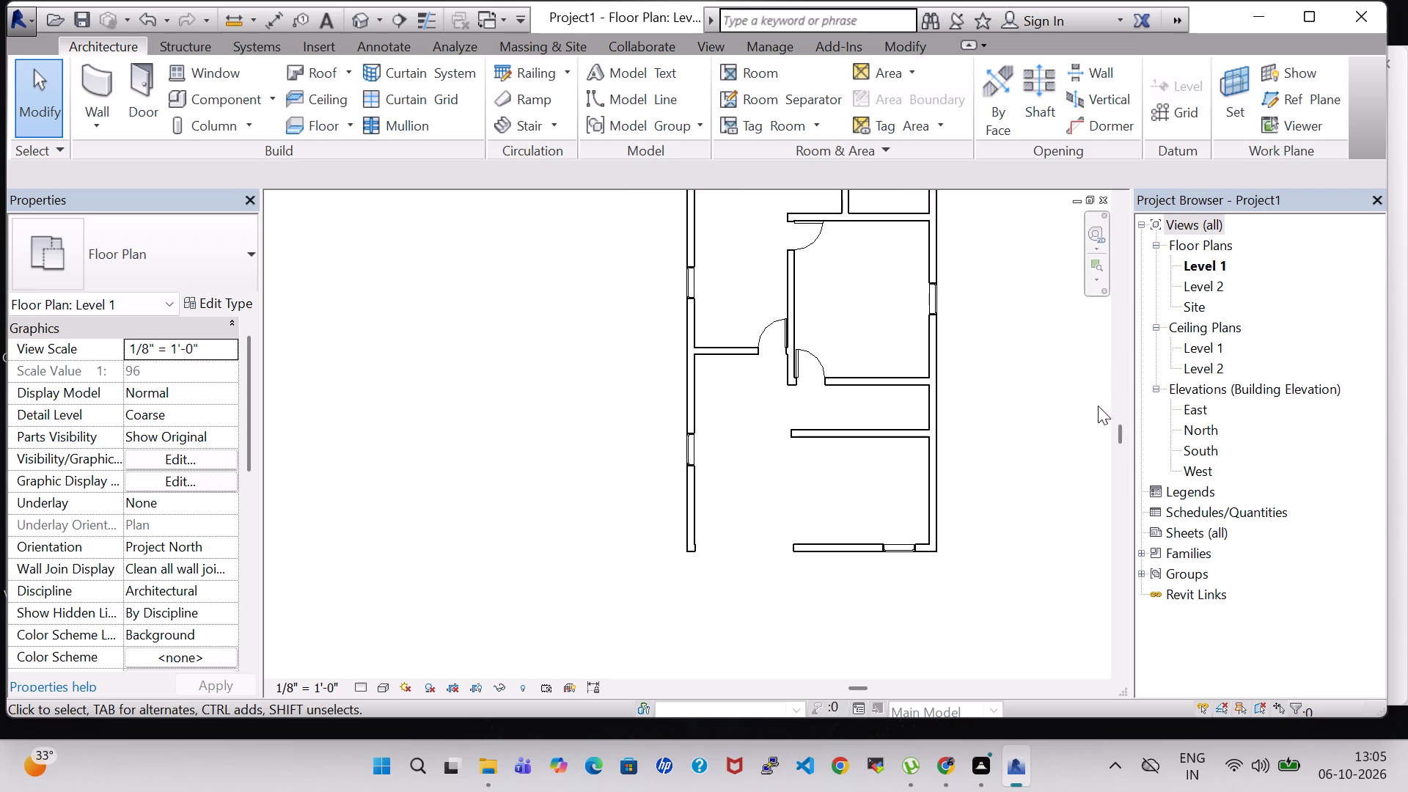
middle_drag(1021, 416, 982, 481)
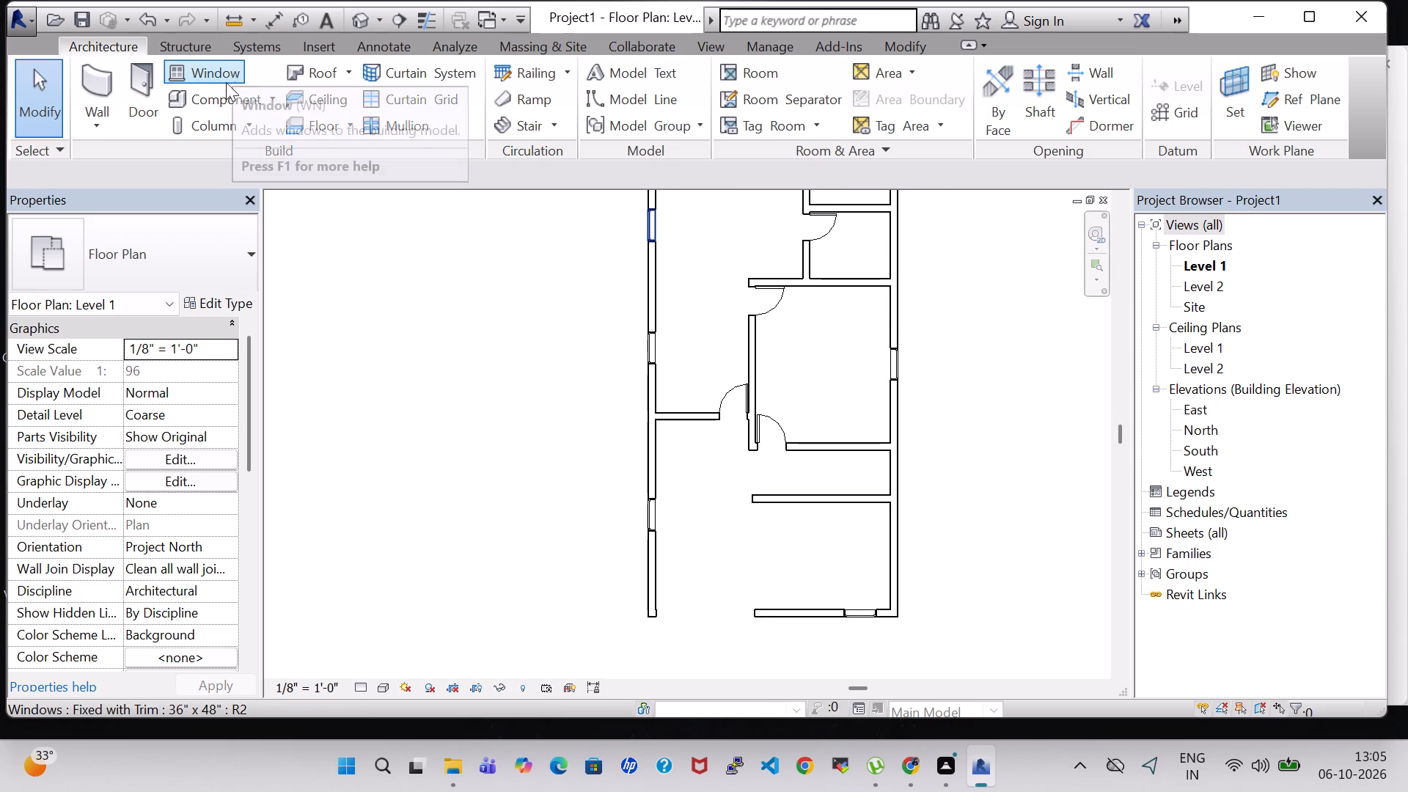
scroll(936, 327, down, 1)
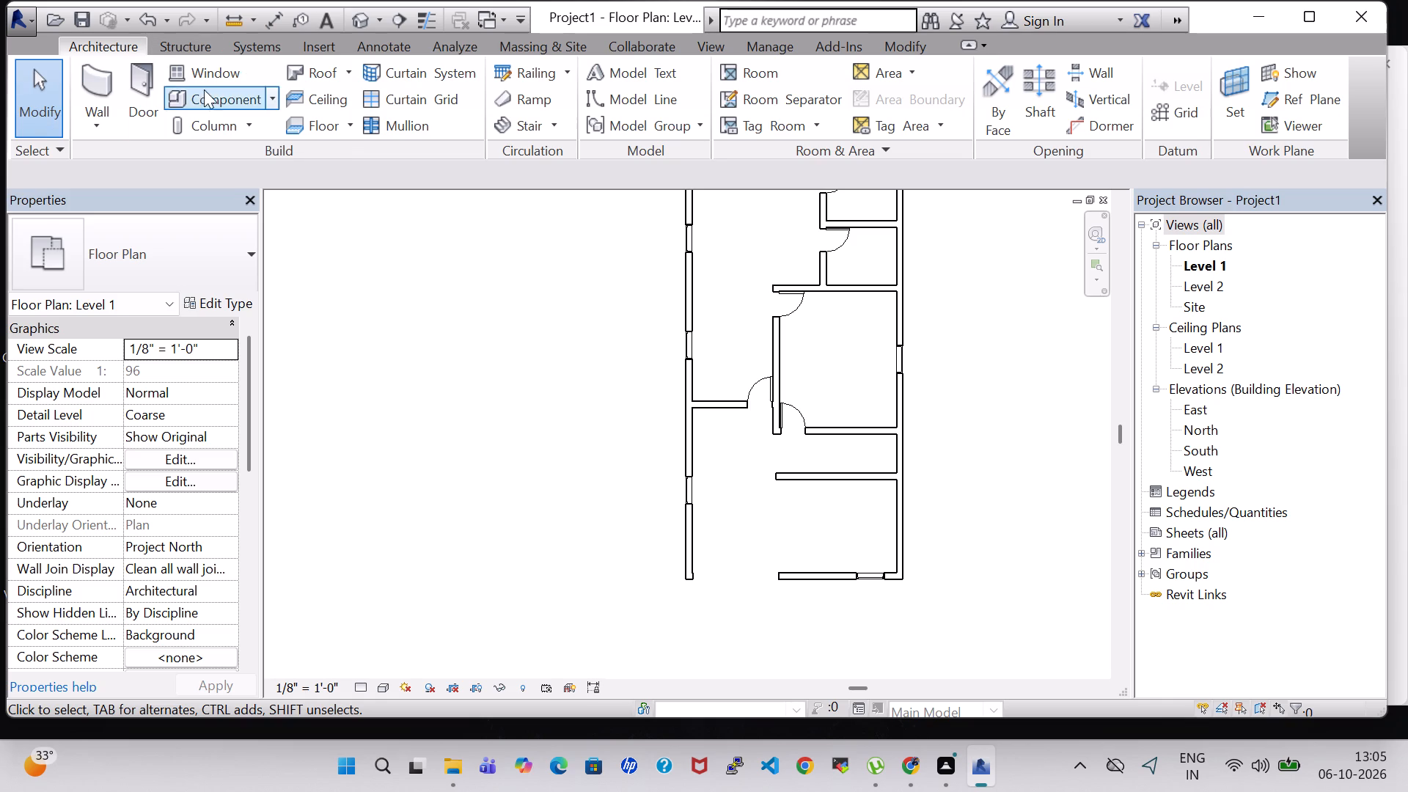
click(209, 98)
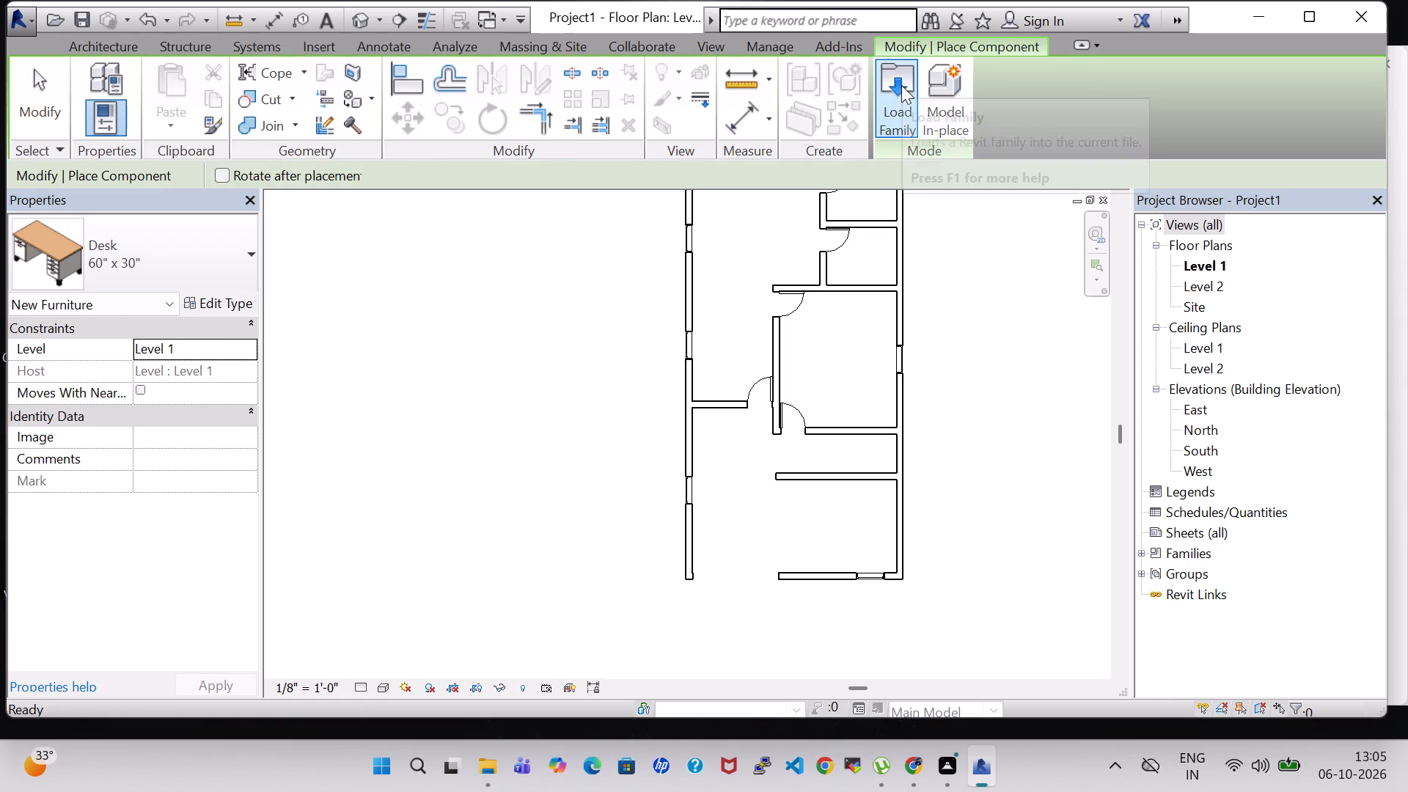
click(901, 85)
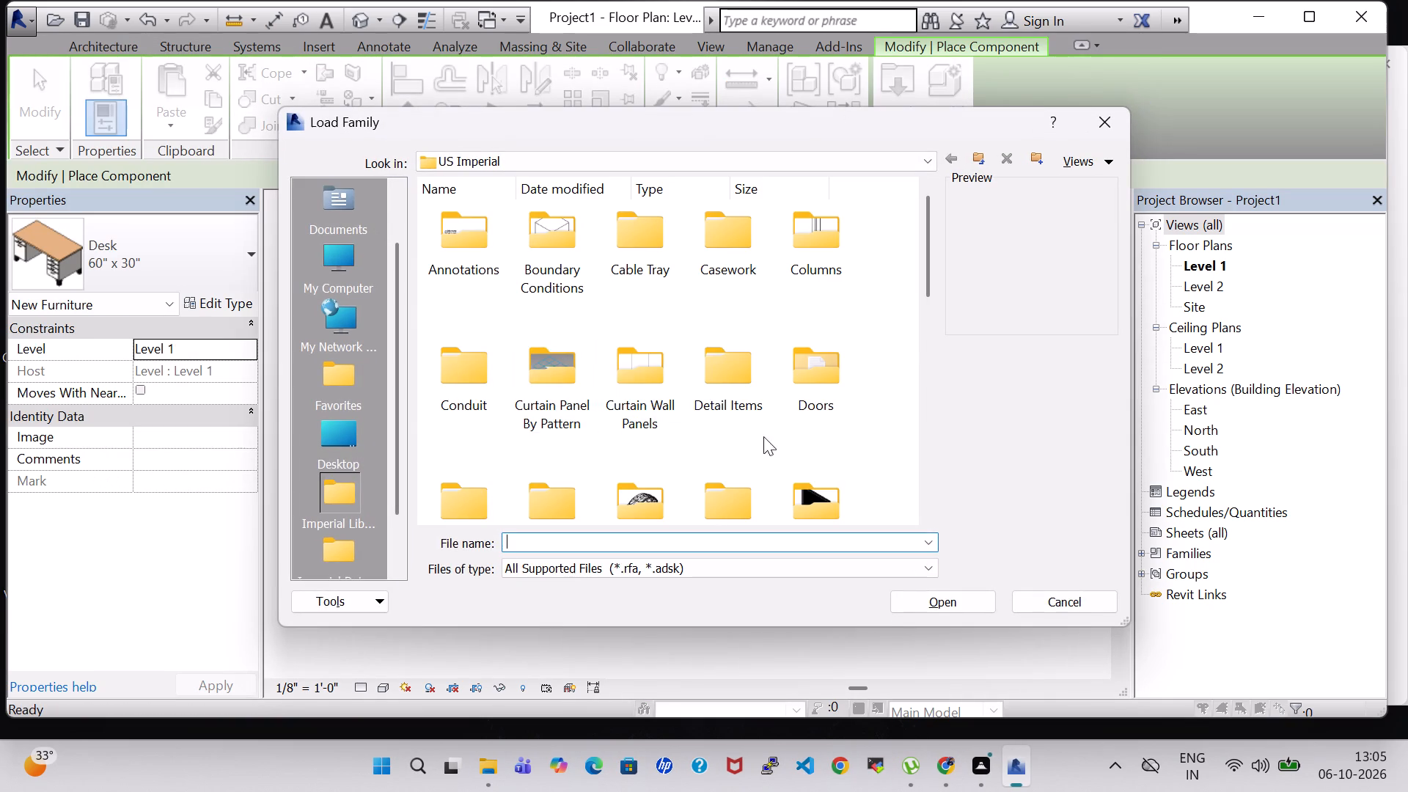
scroll(807, 412, down, 1)
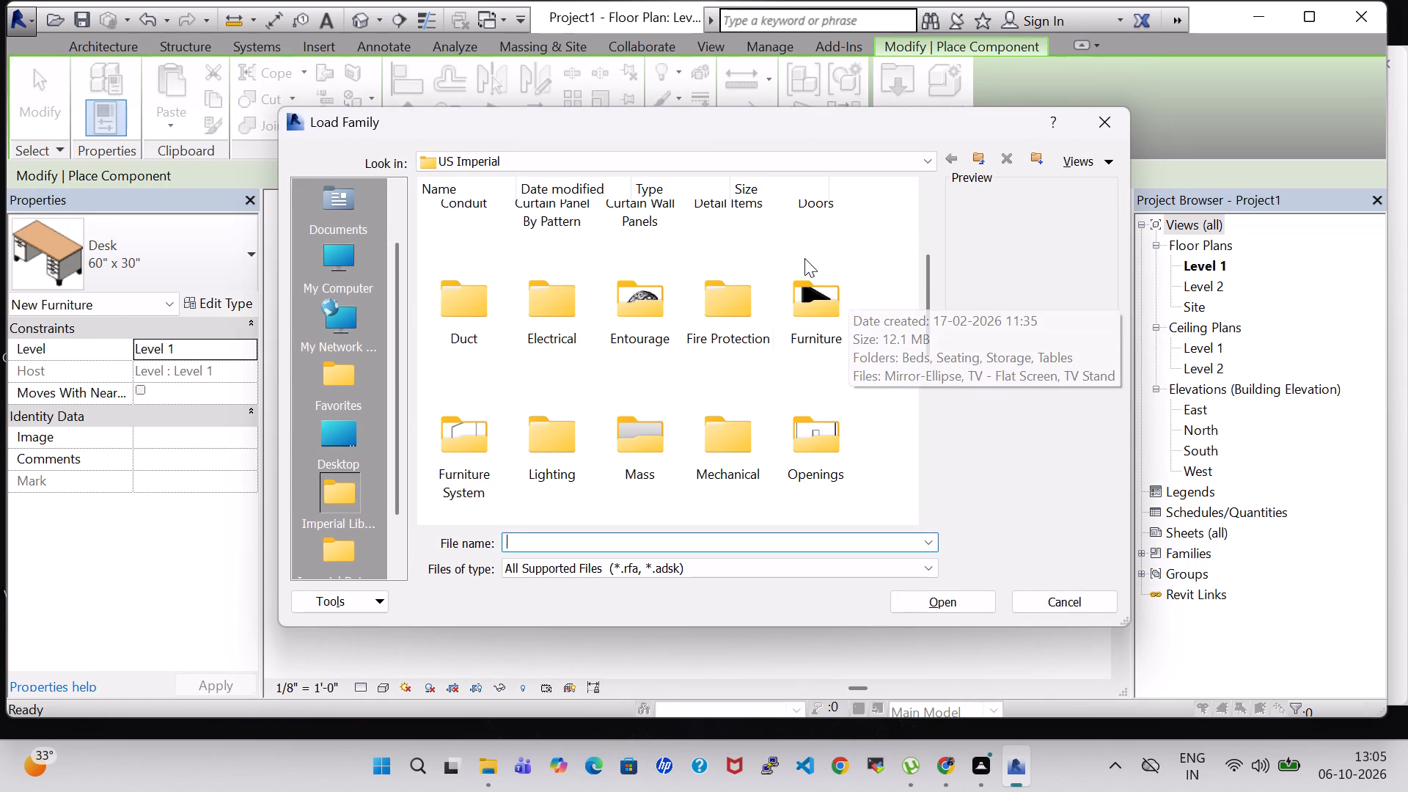
scroll(777, 263, down, 1)
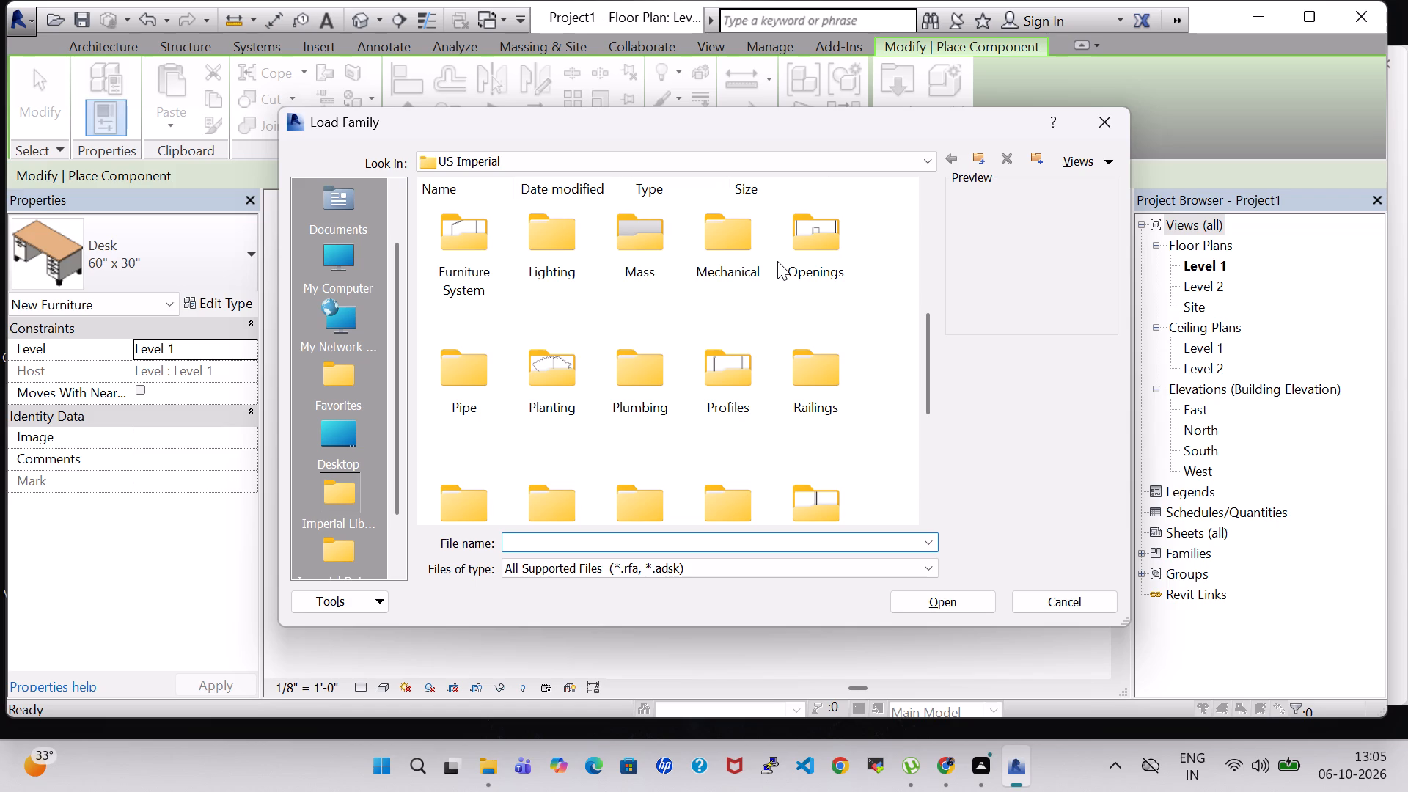
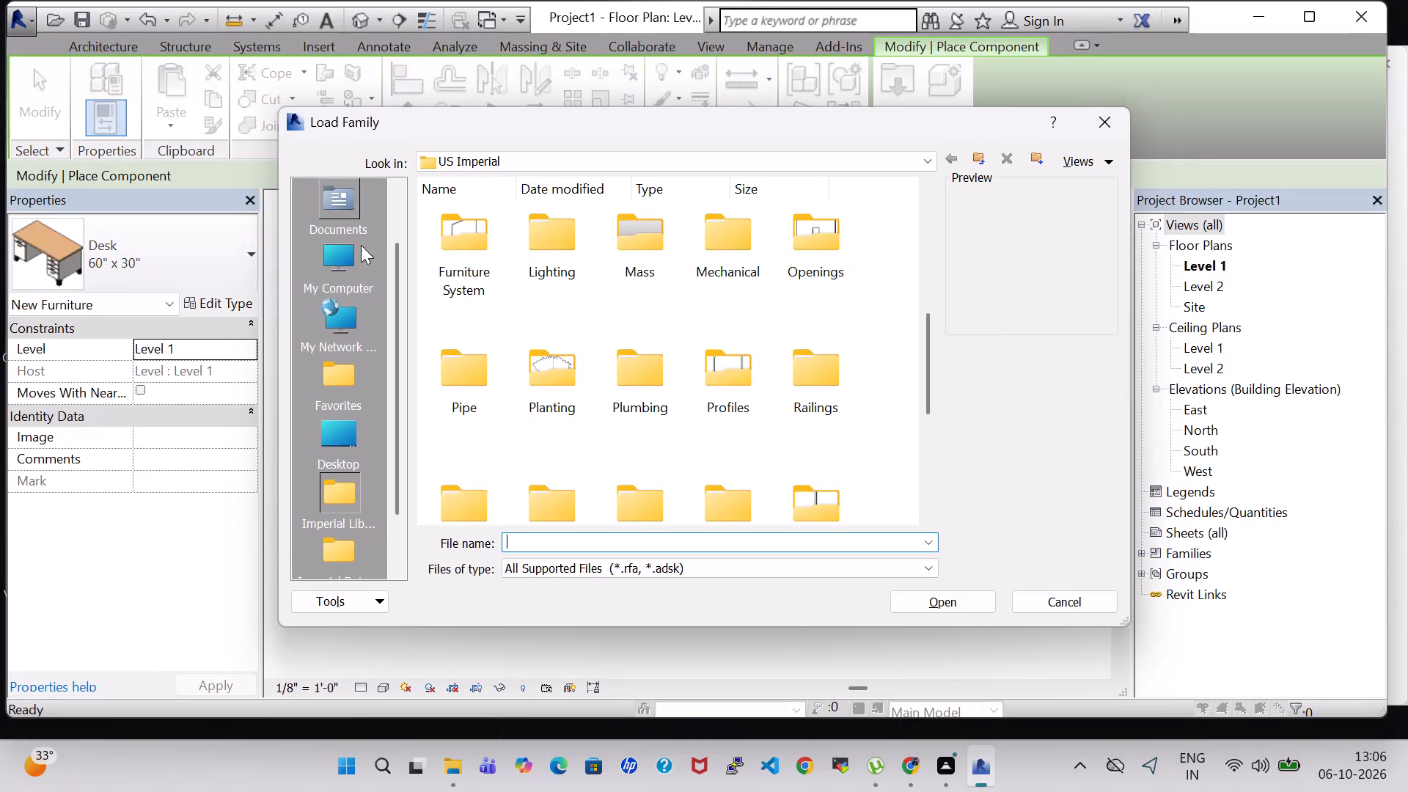
Load the Kitchenette - Medium family from the Domestic folder of the Specialty Equipment library.
scroll(683, 392, down, 1)
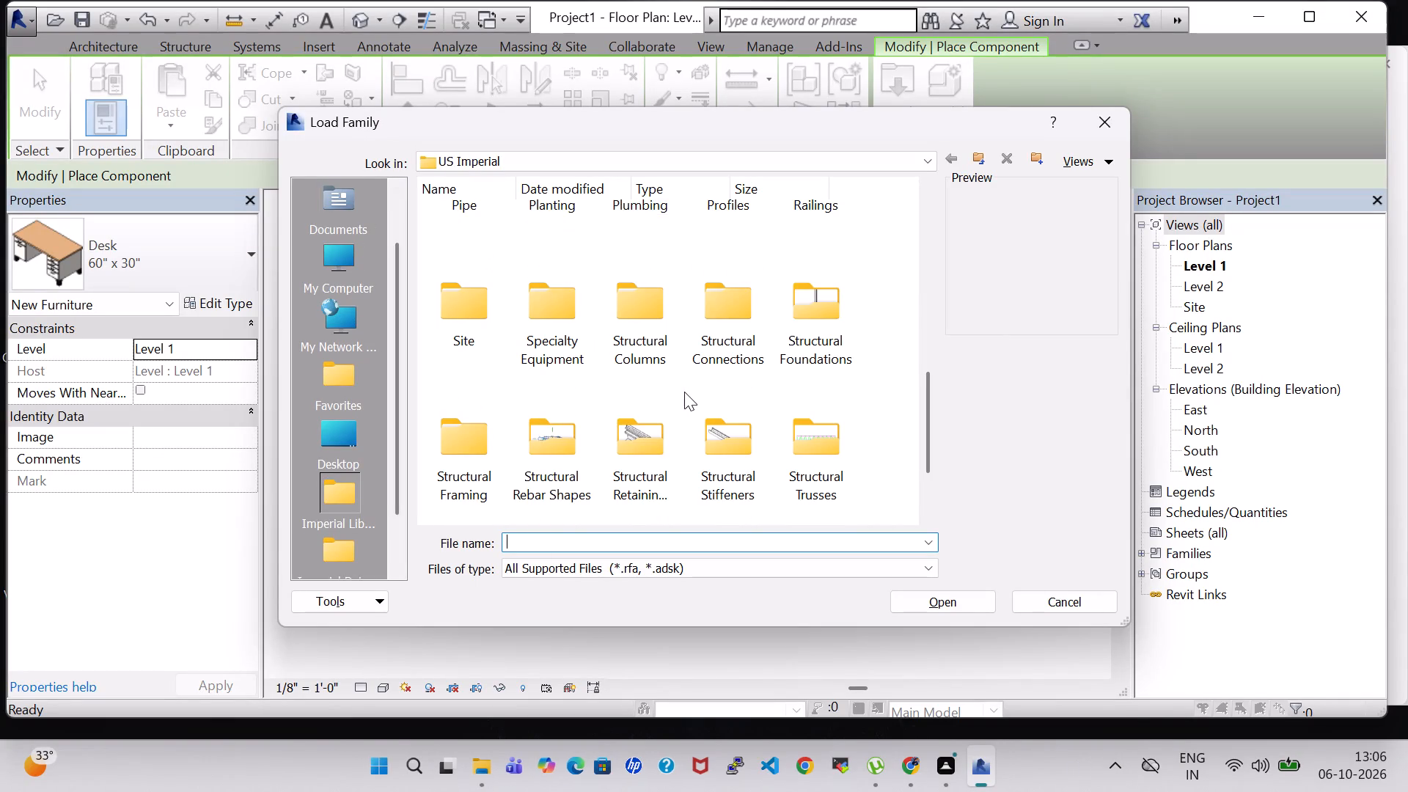
scroll(799, 407, down, 1)
scroll(670, 320, up, 2)
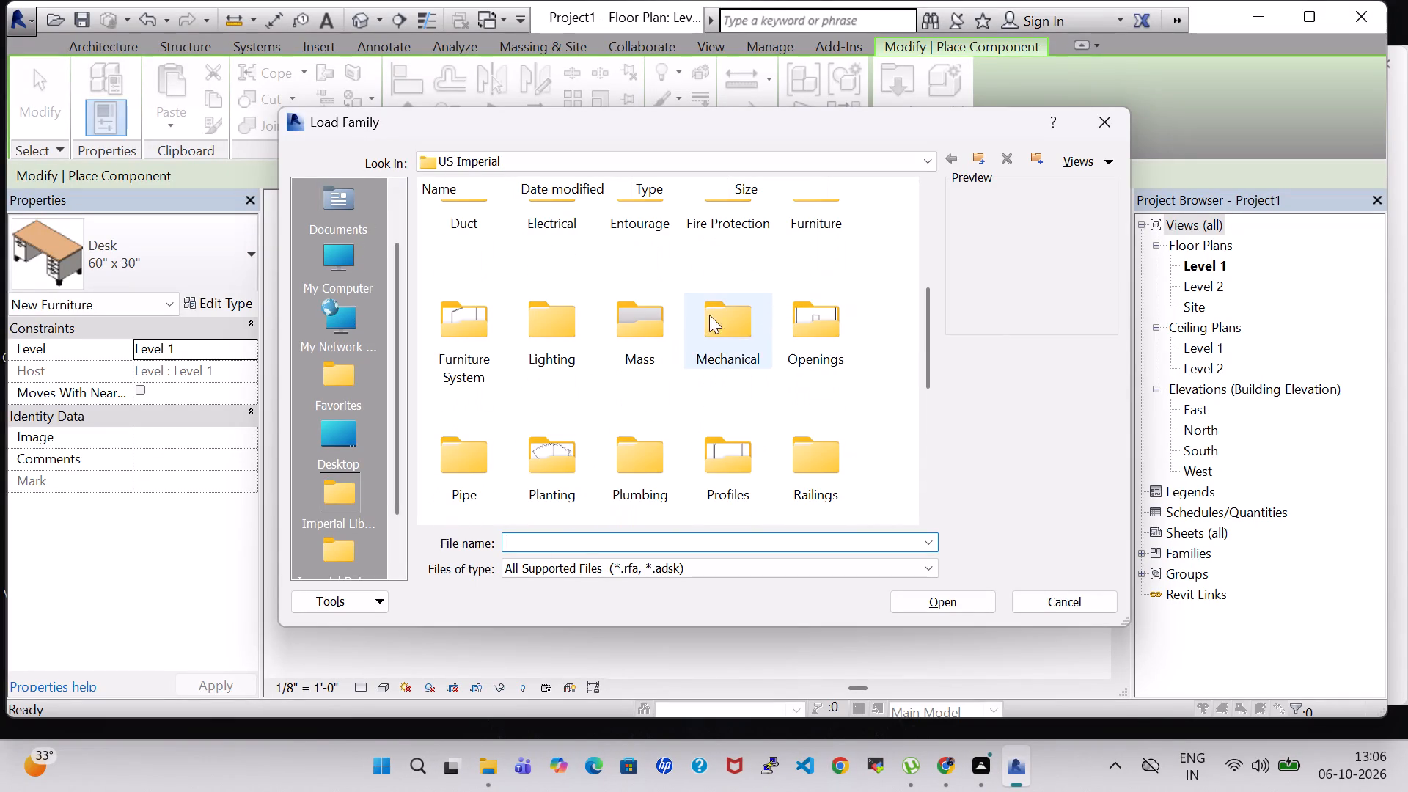
click(678, 395)
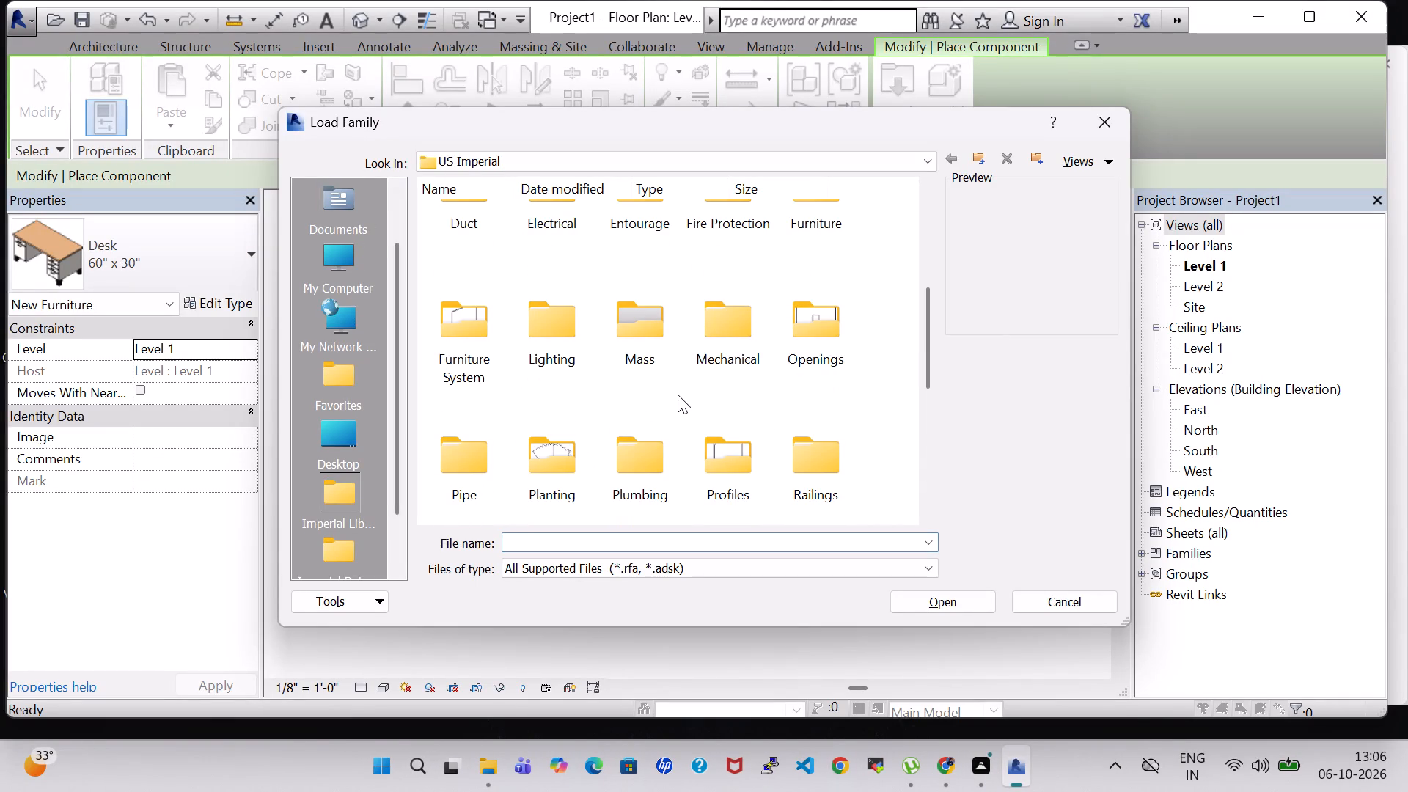
scroll(678, 395, down, 1)
double_click(530, 392)
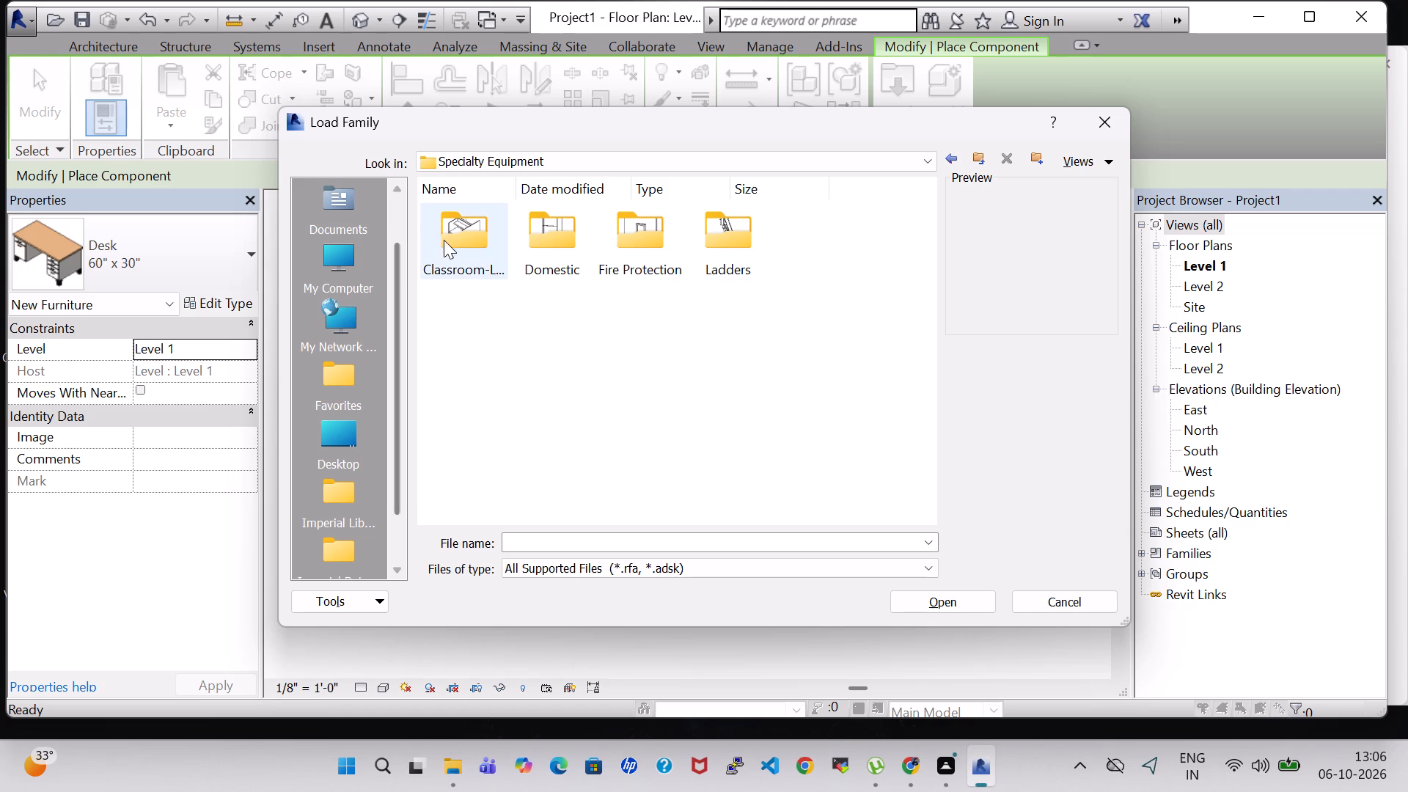
double_click(538, 243)
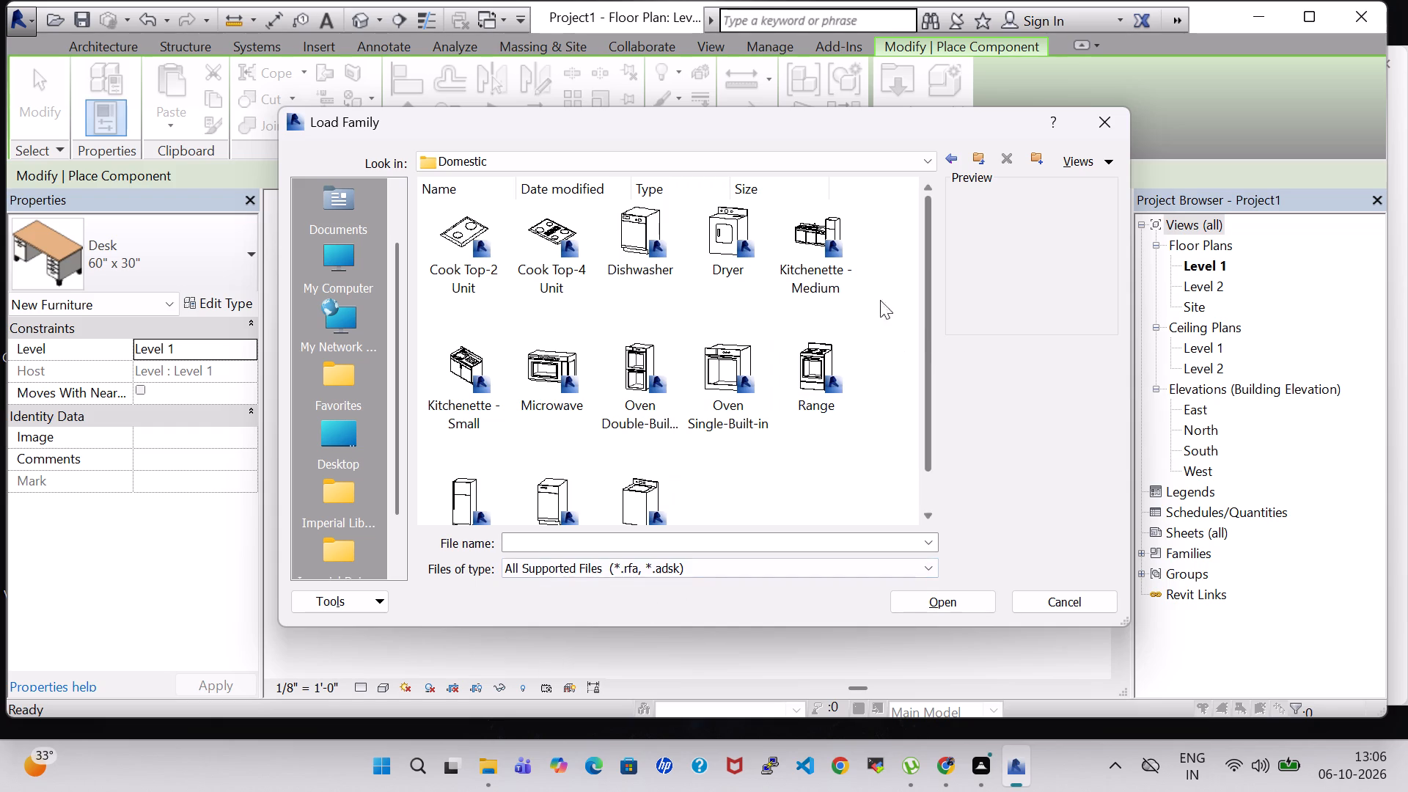
click(826, 235)
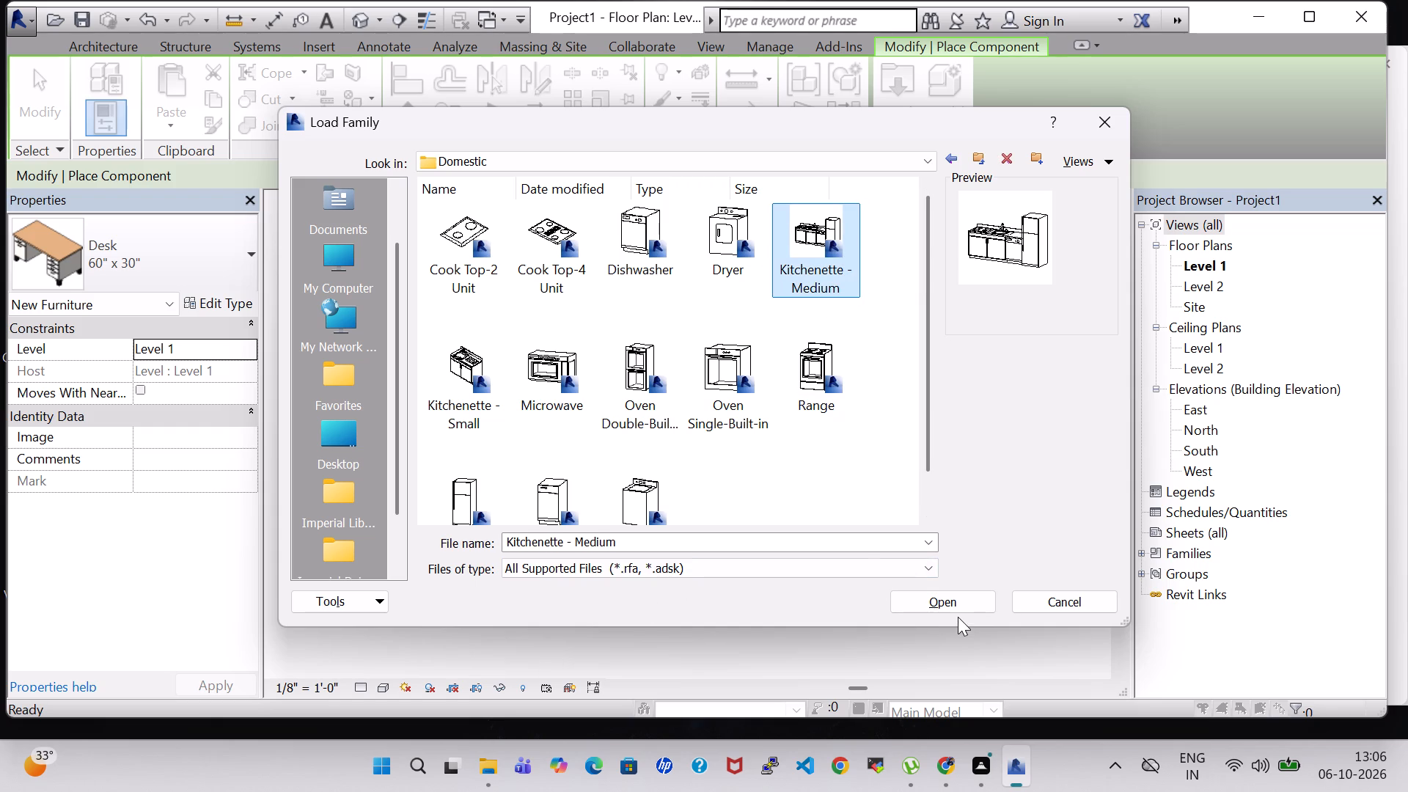
click(964, 601)
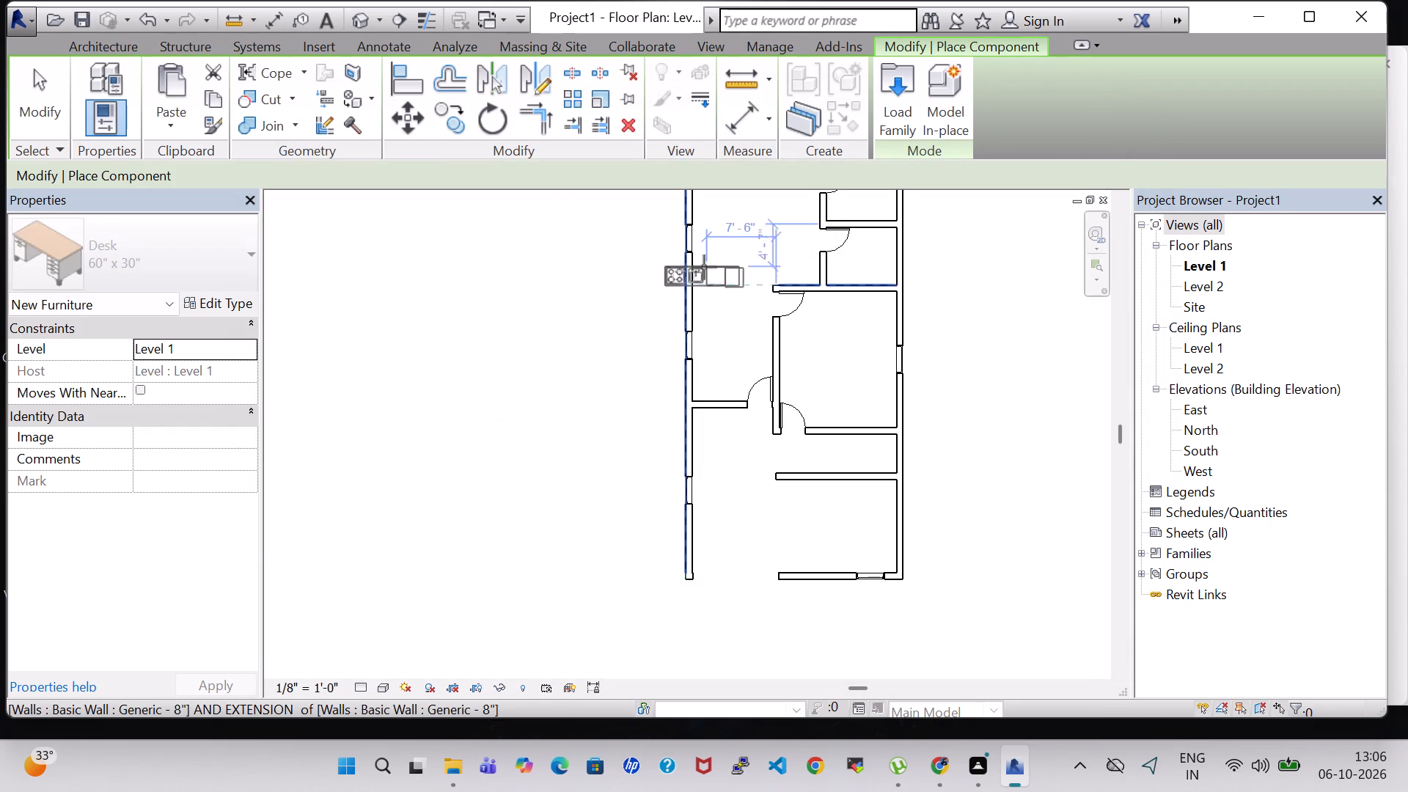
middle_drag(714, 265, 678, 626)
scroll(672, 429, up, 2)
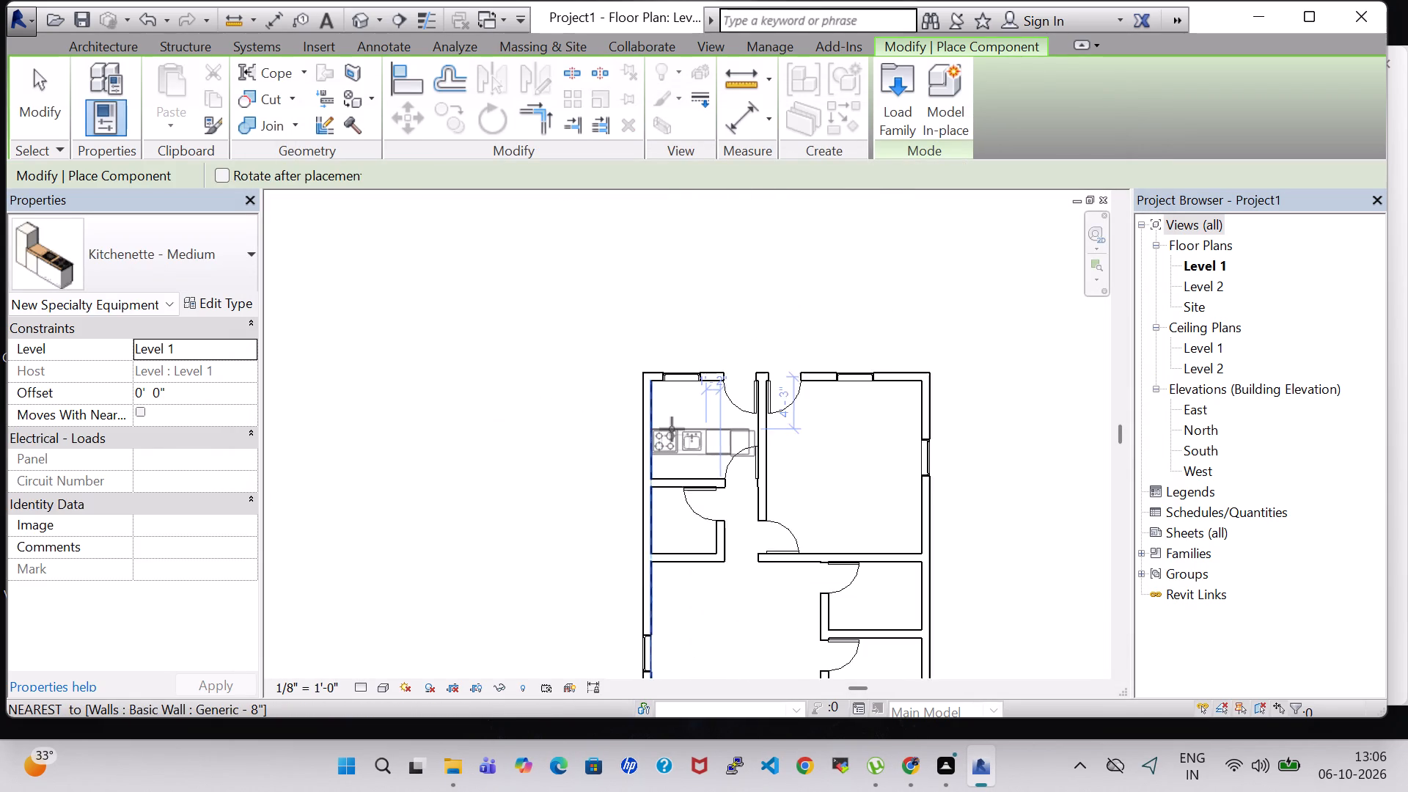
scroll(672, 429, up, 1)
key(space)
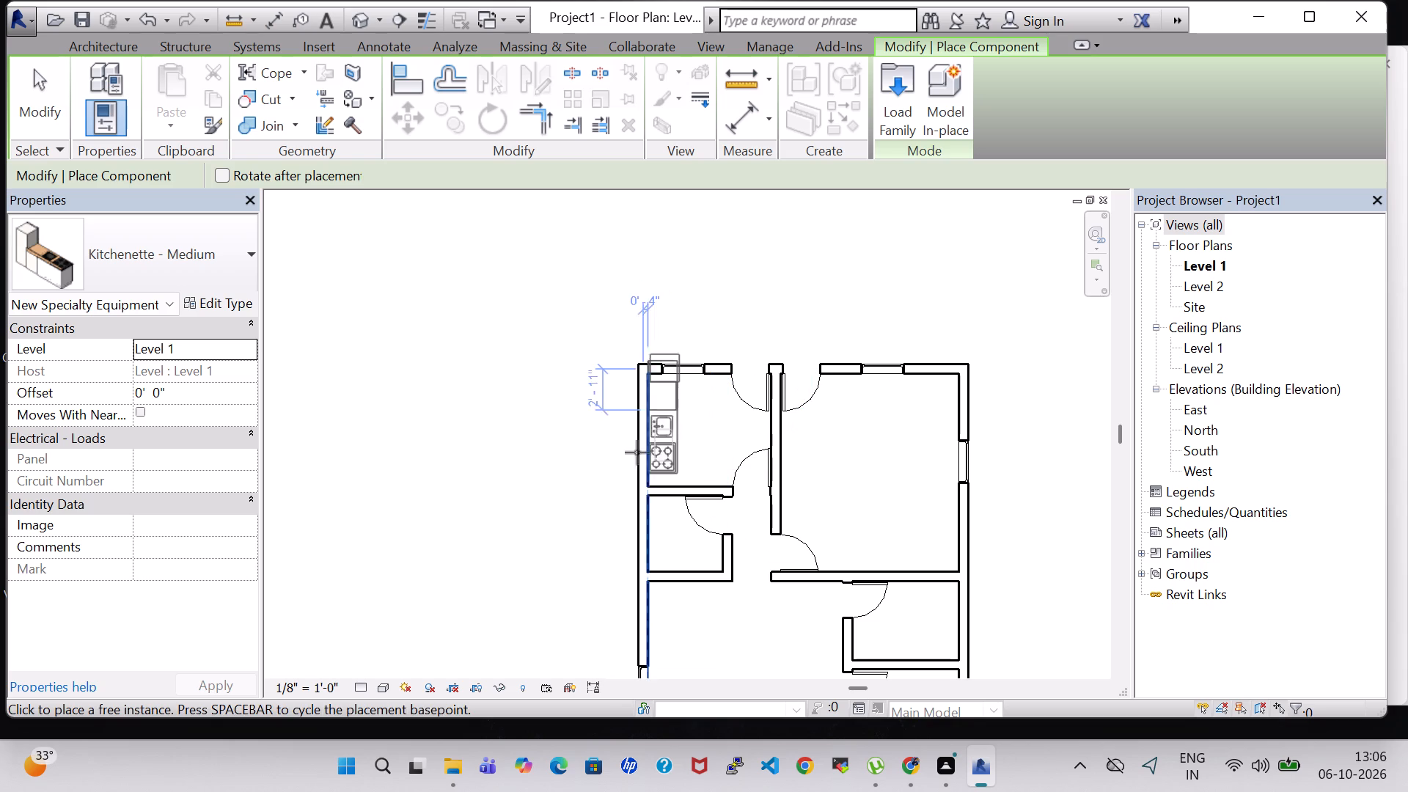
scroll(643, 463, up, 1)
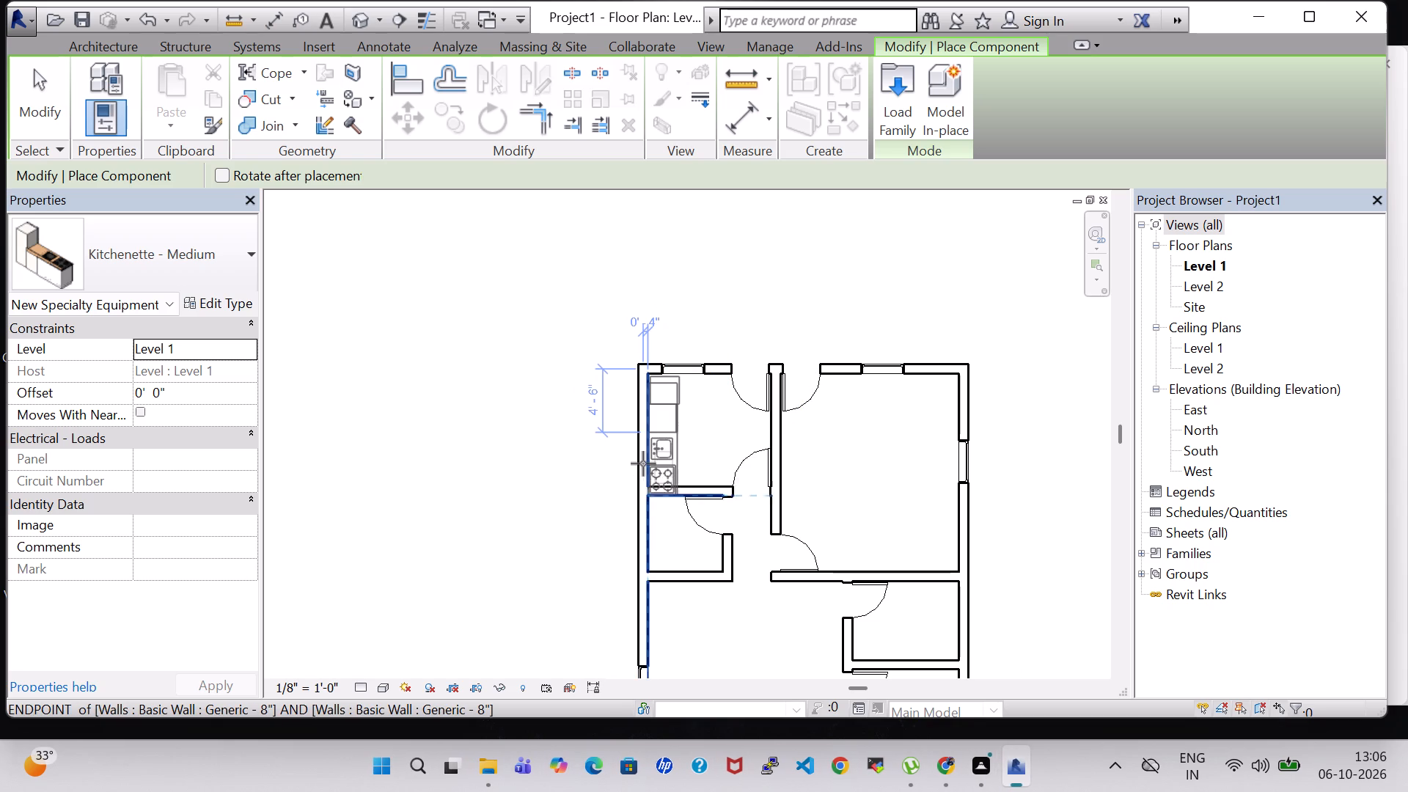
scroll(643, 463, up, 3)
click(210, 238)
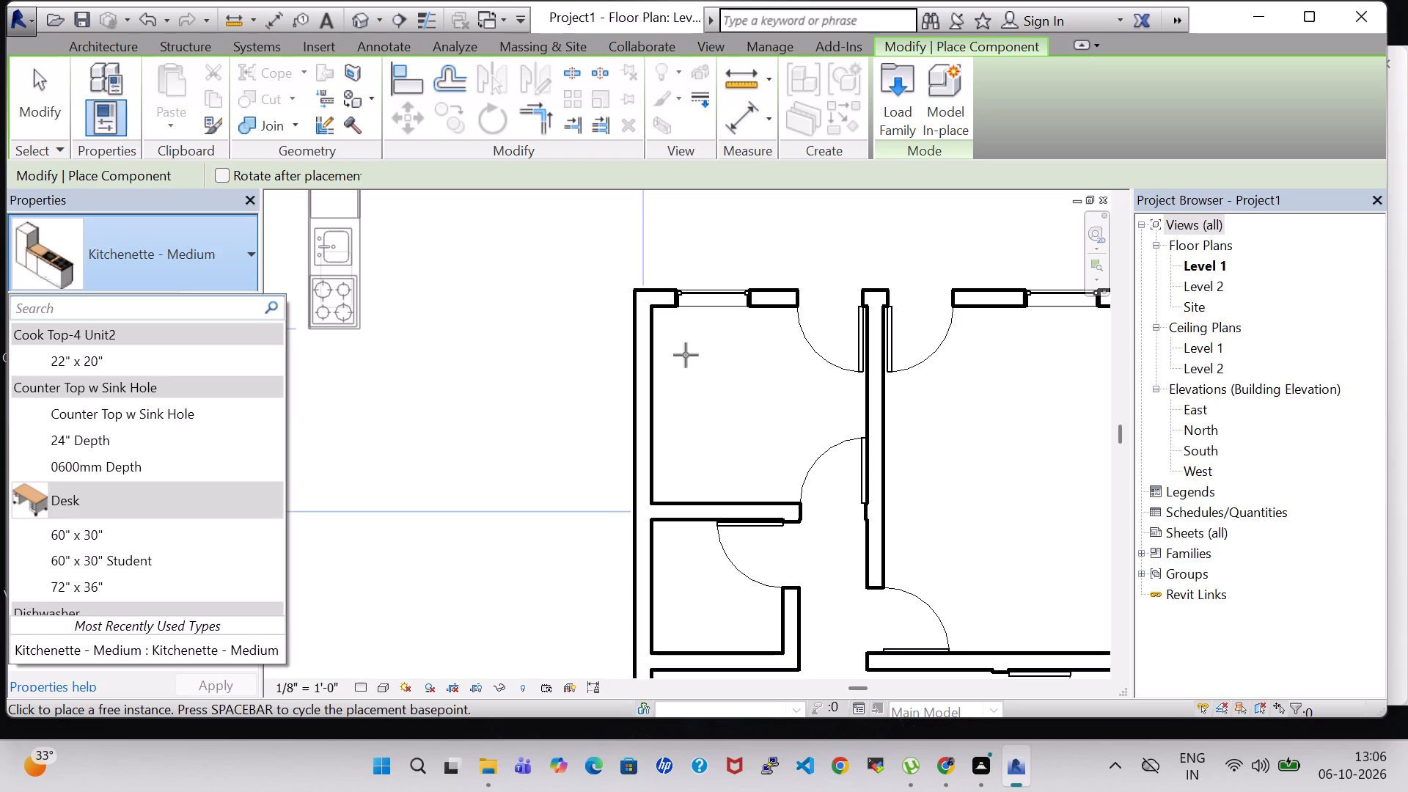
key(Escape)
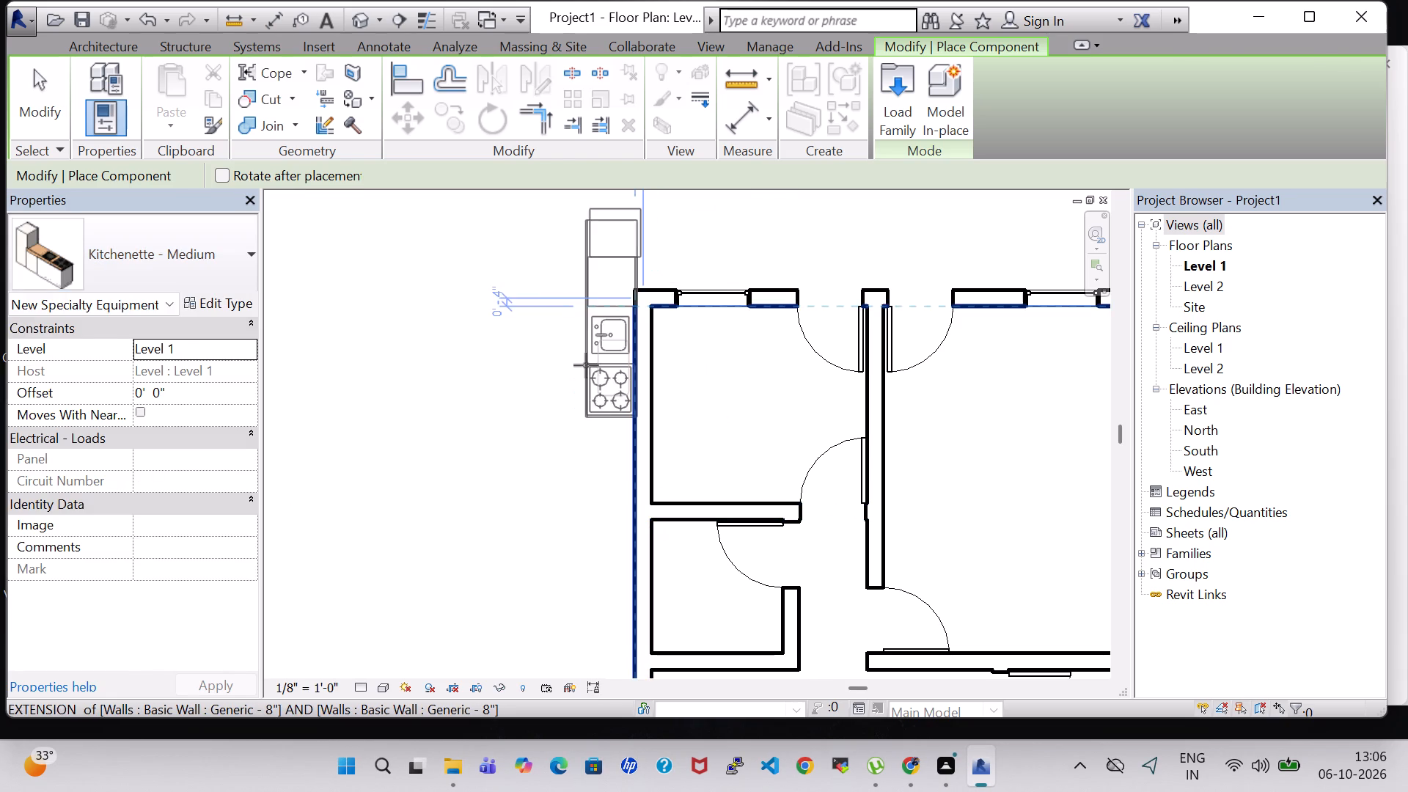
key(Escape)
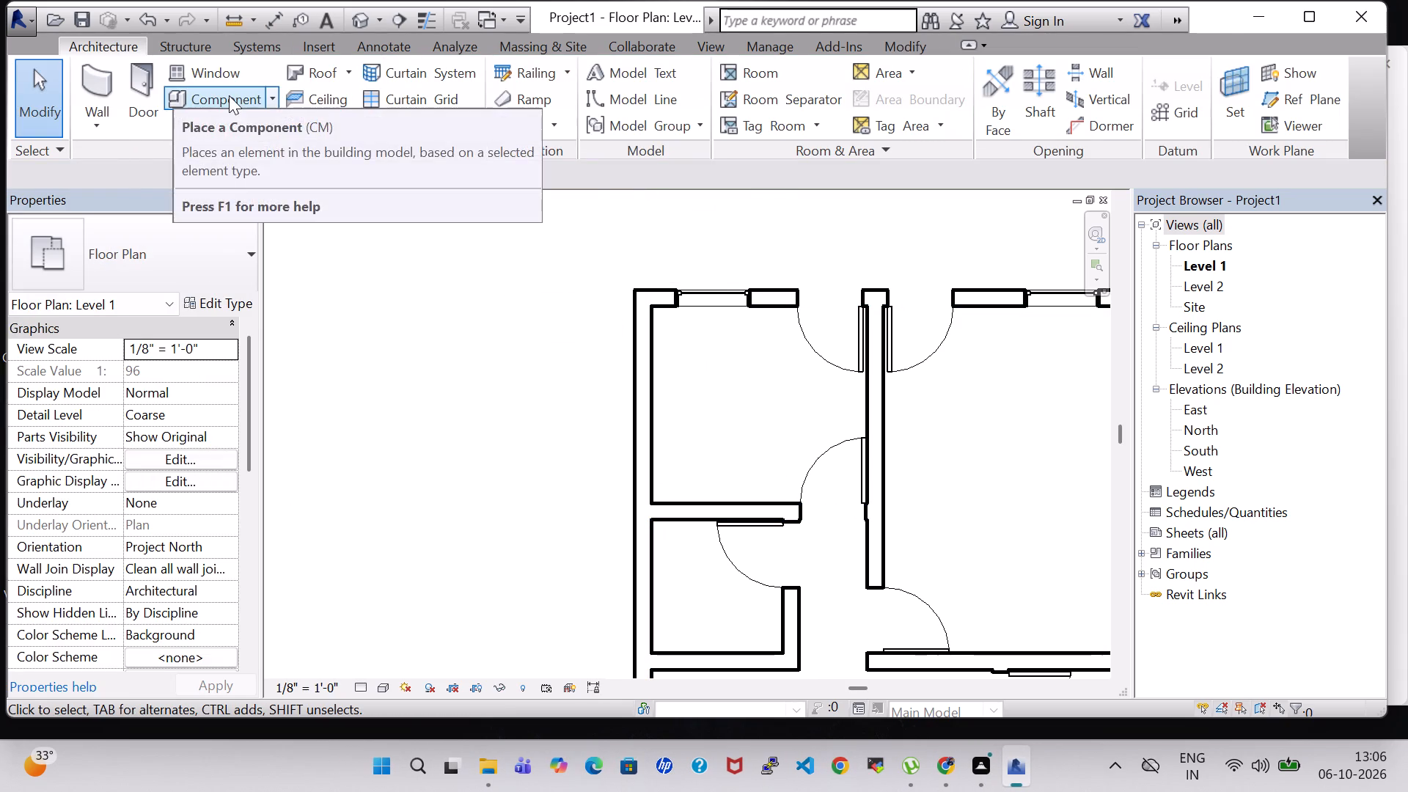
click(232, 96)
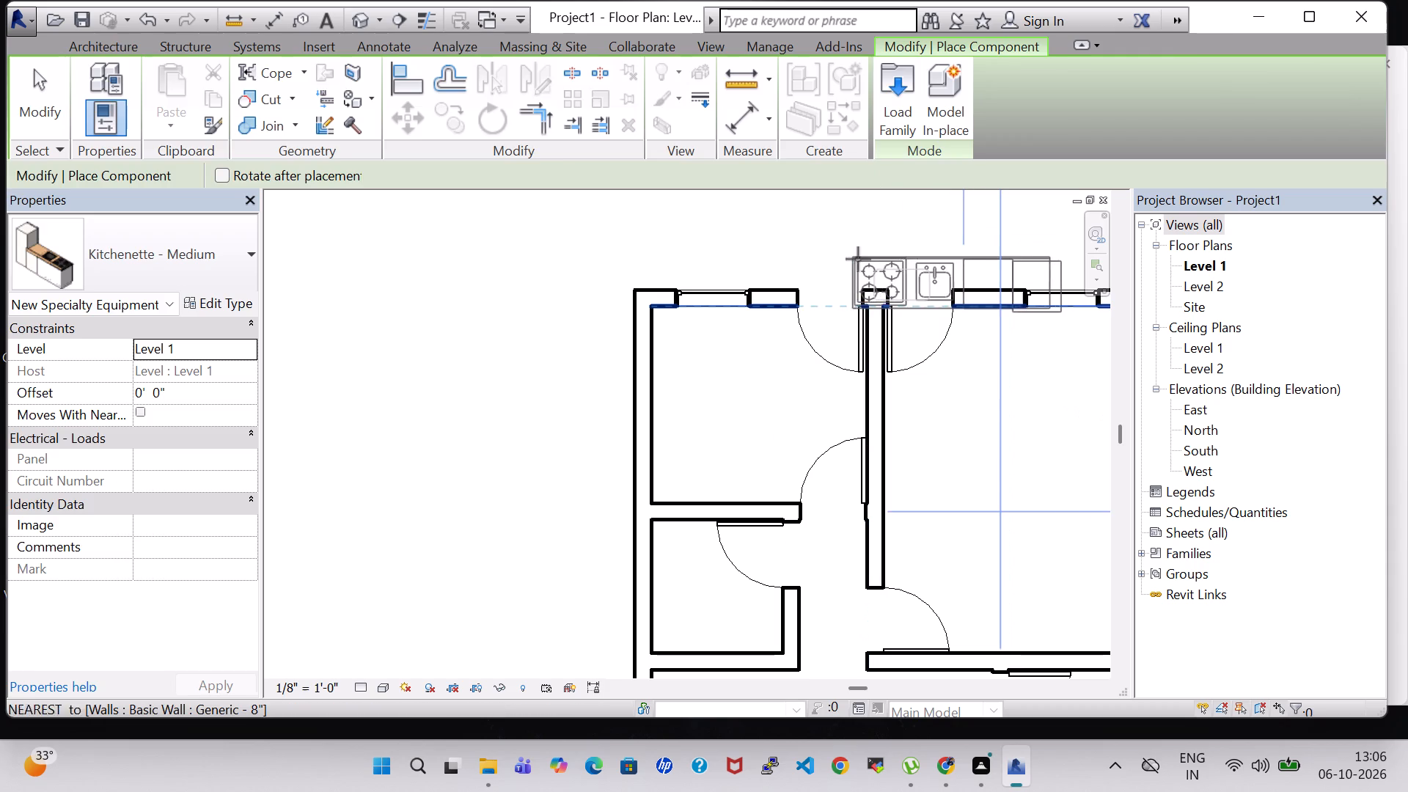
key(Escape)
Restart component placement and load the Kitchenette - Medium family again from Specialty Equipment, Domestic.
click(191, 100)
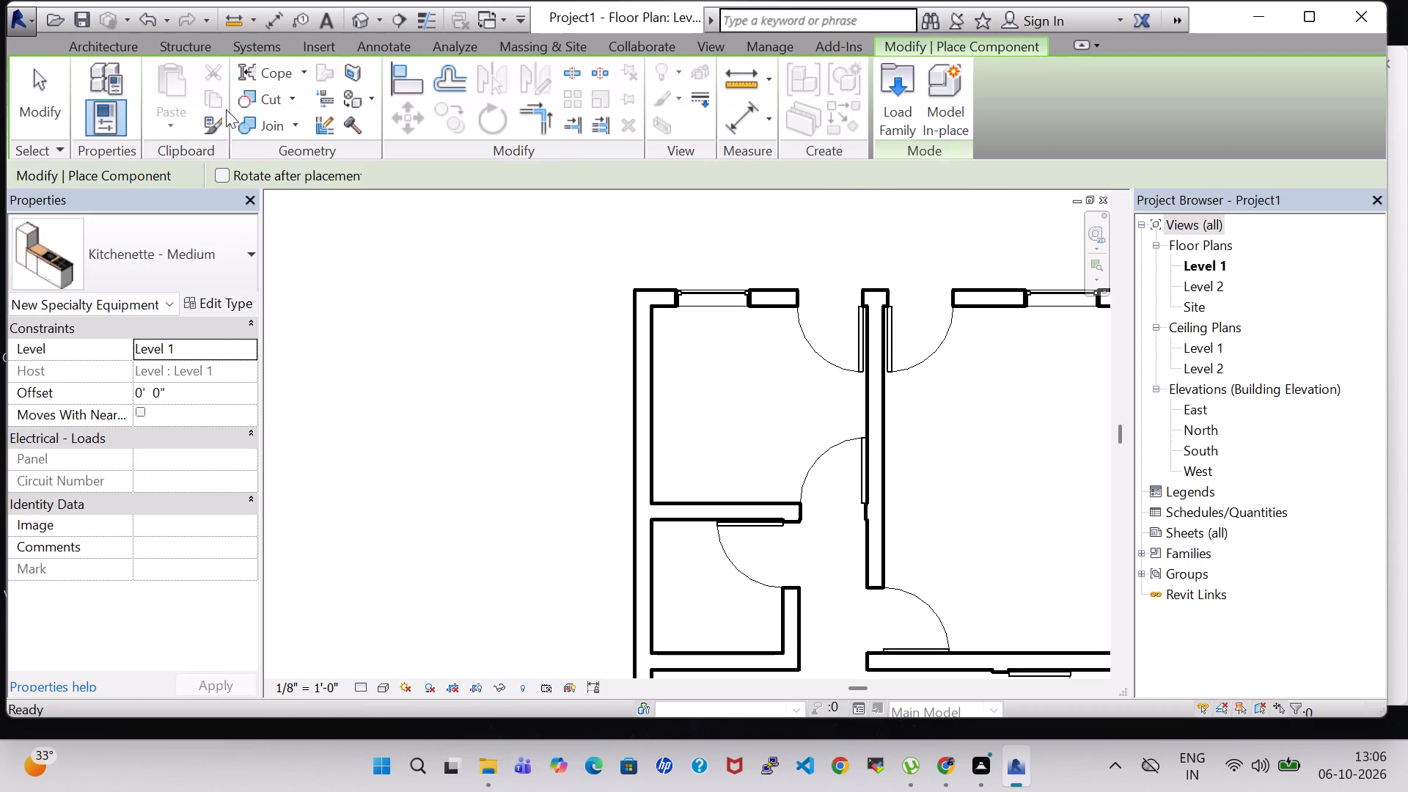
click(880, 115)
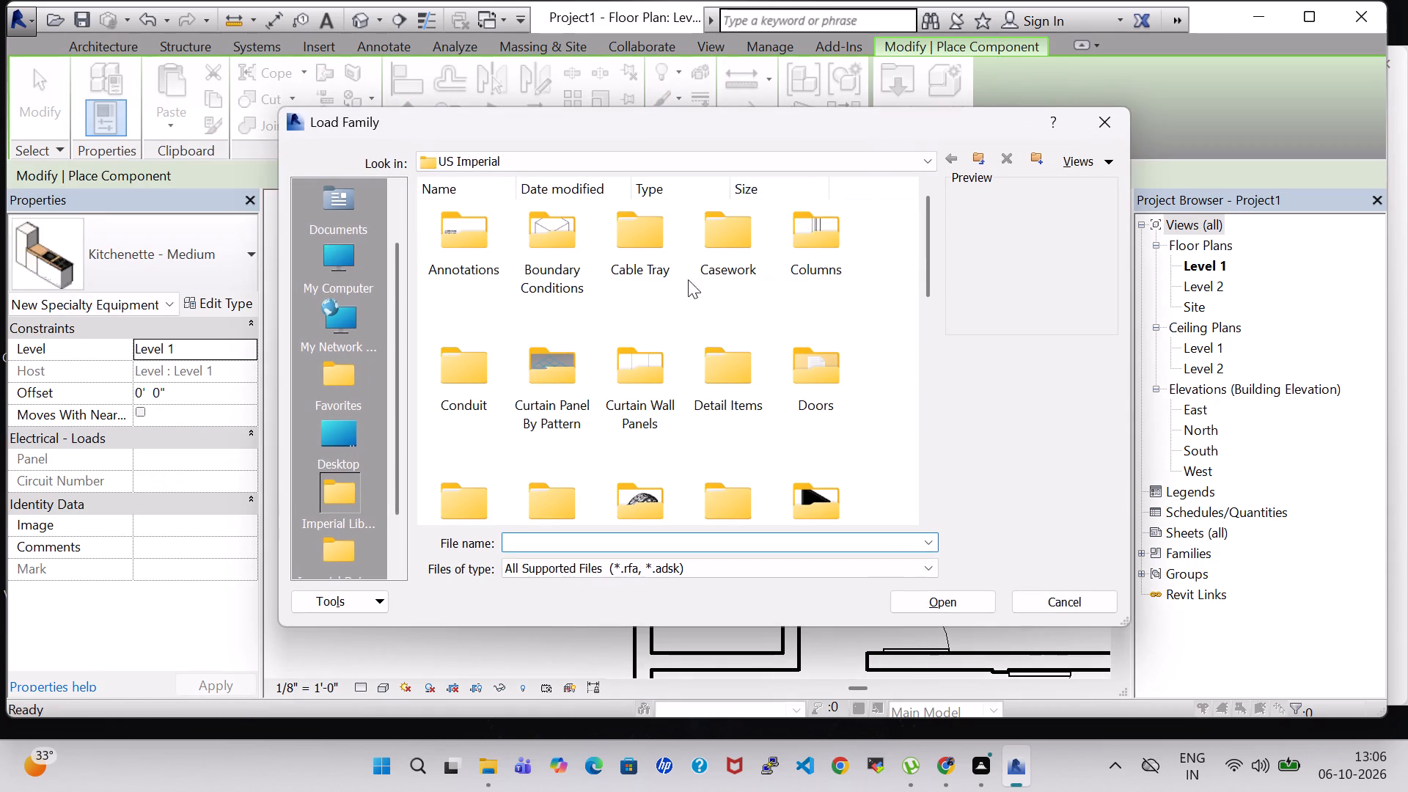
scroll(810, 365, down, 1)
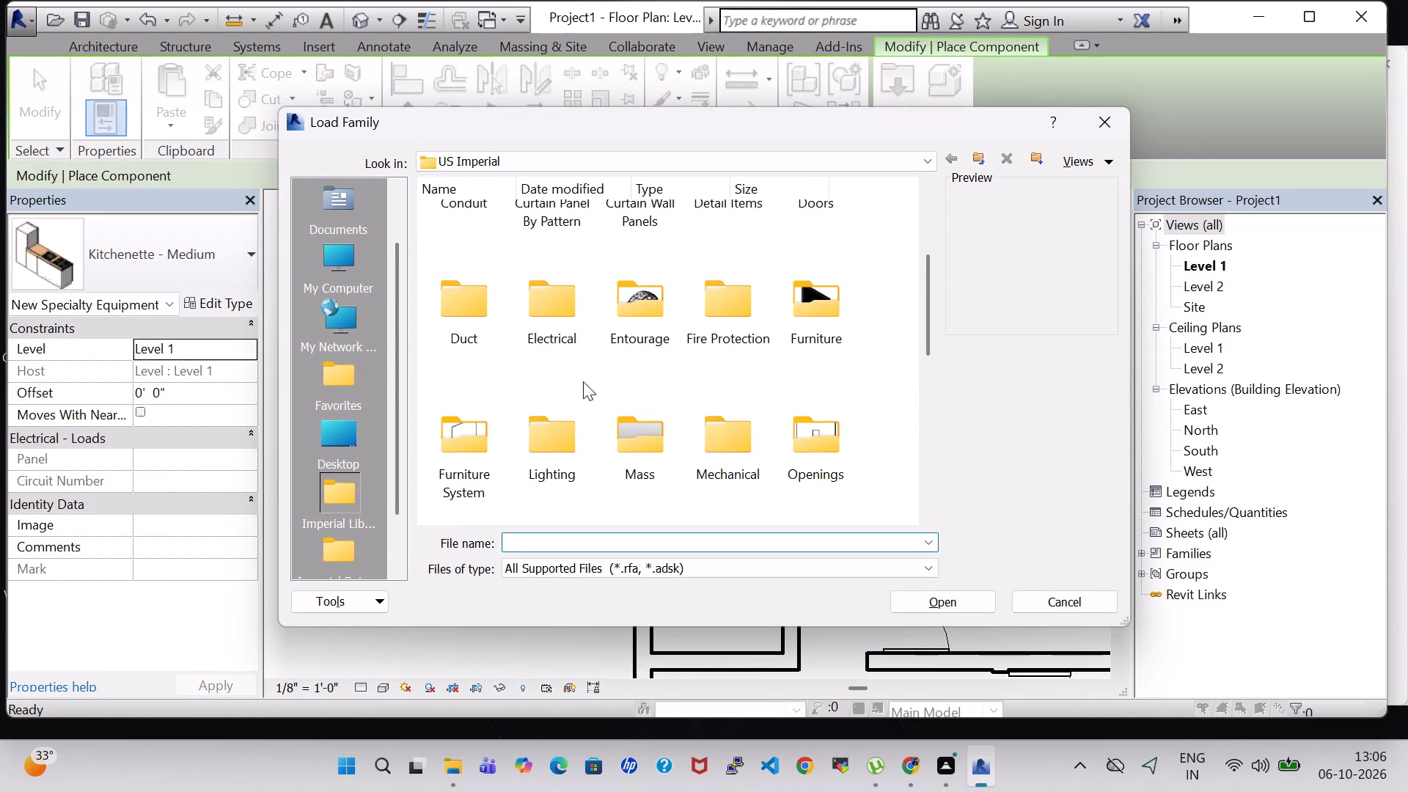
scroll(577, 397, down, 1)
click(584, 342)
key(s)
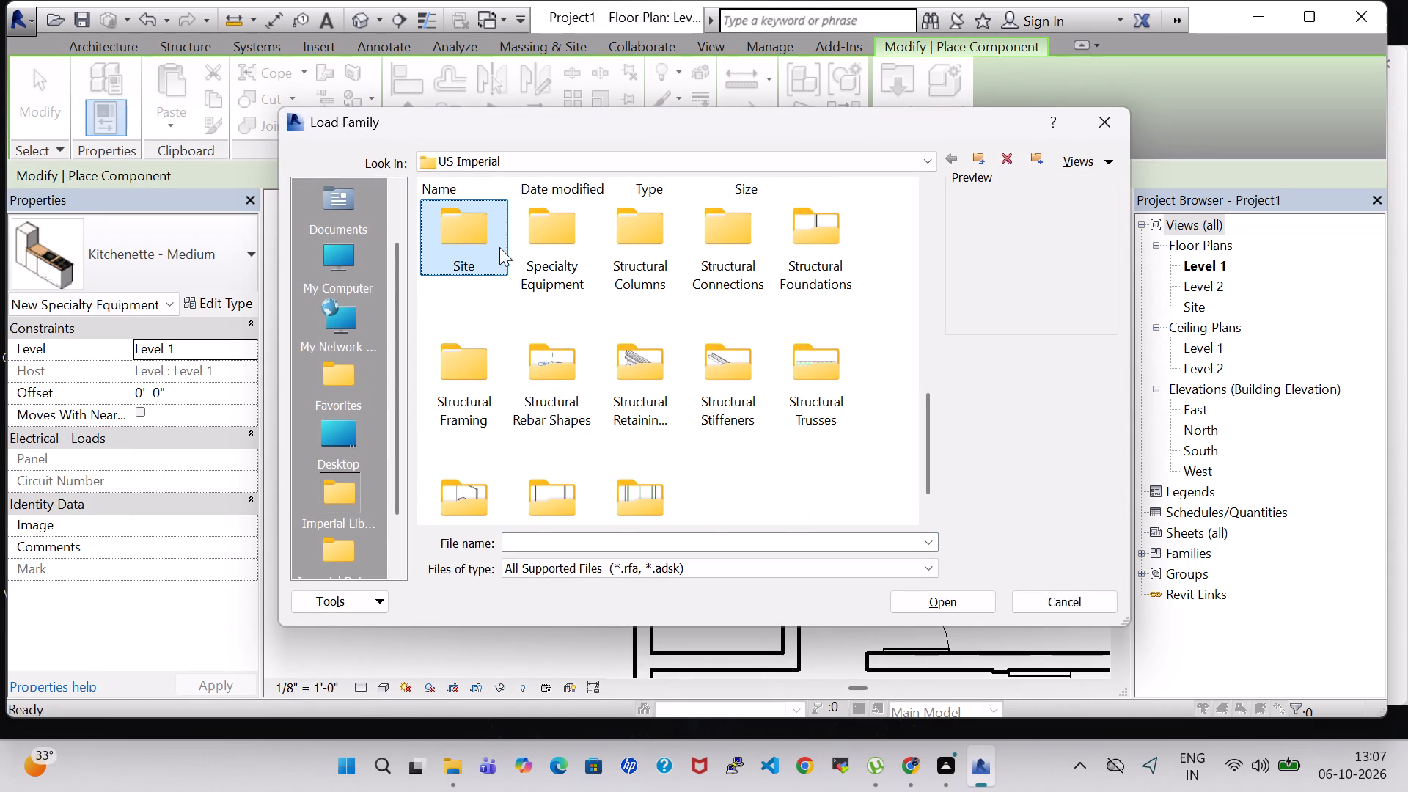
double_click(540, 250)
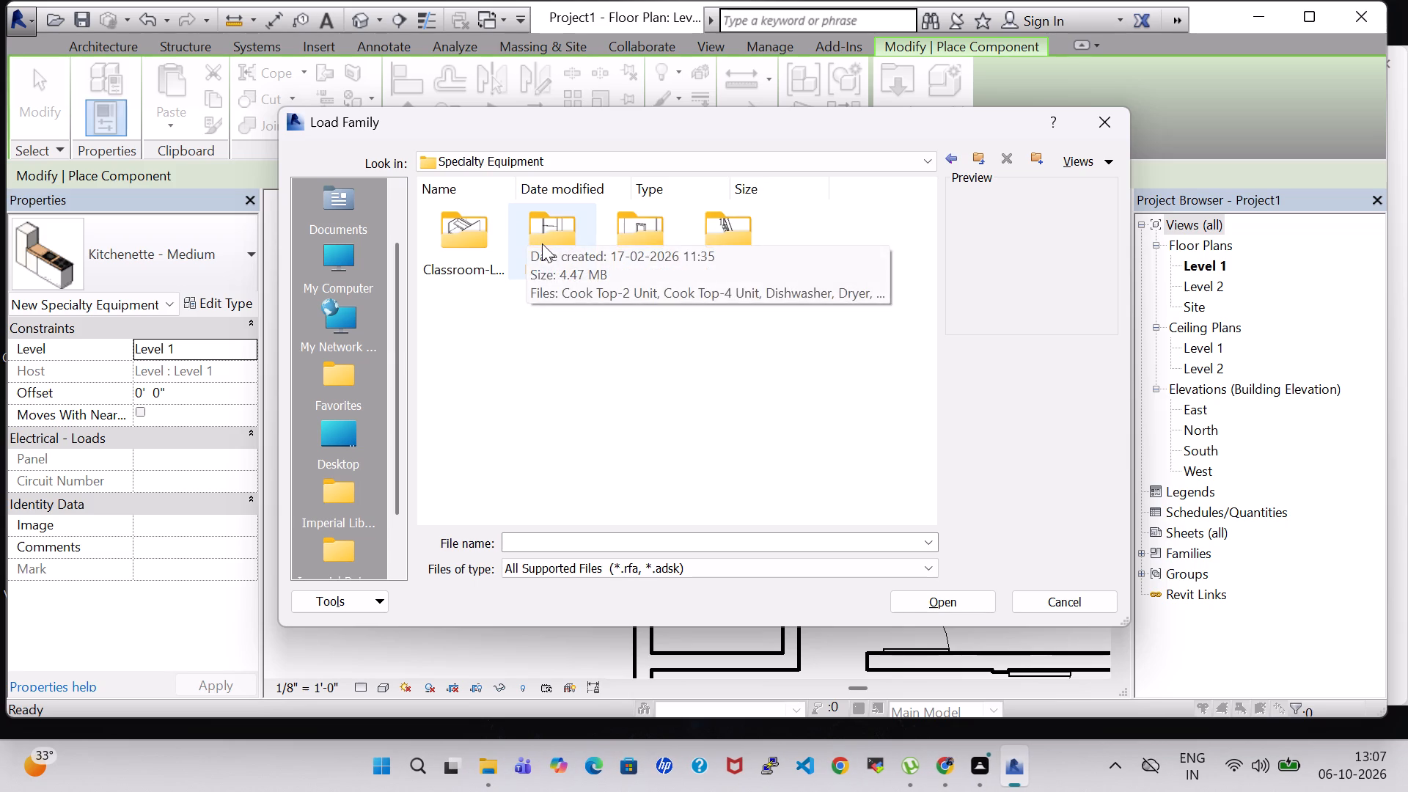
double_click(542, 243)
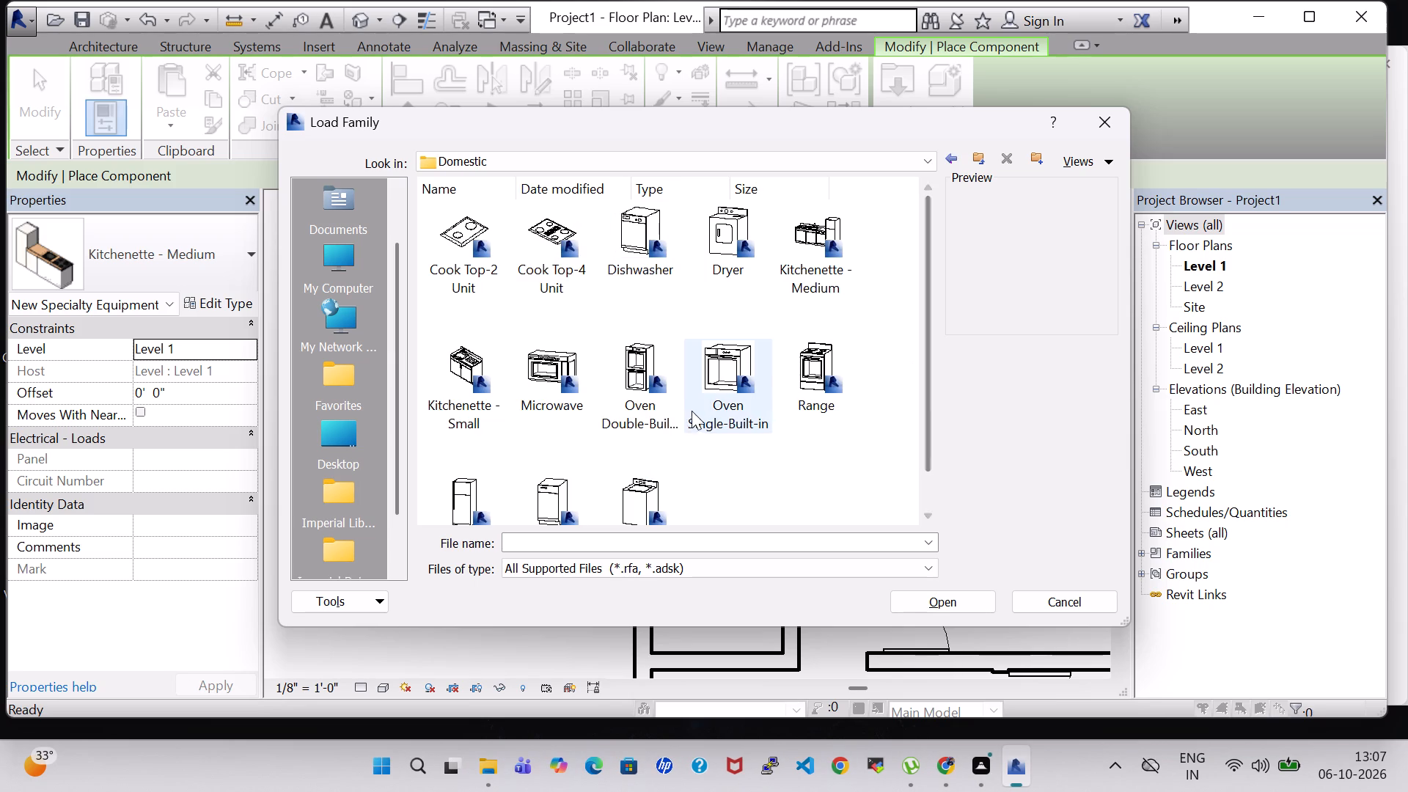
scroll(876, 255, down, 1)
scroll(738, 310, up, 1)
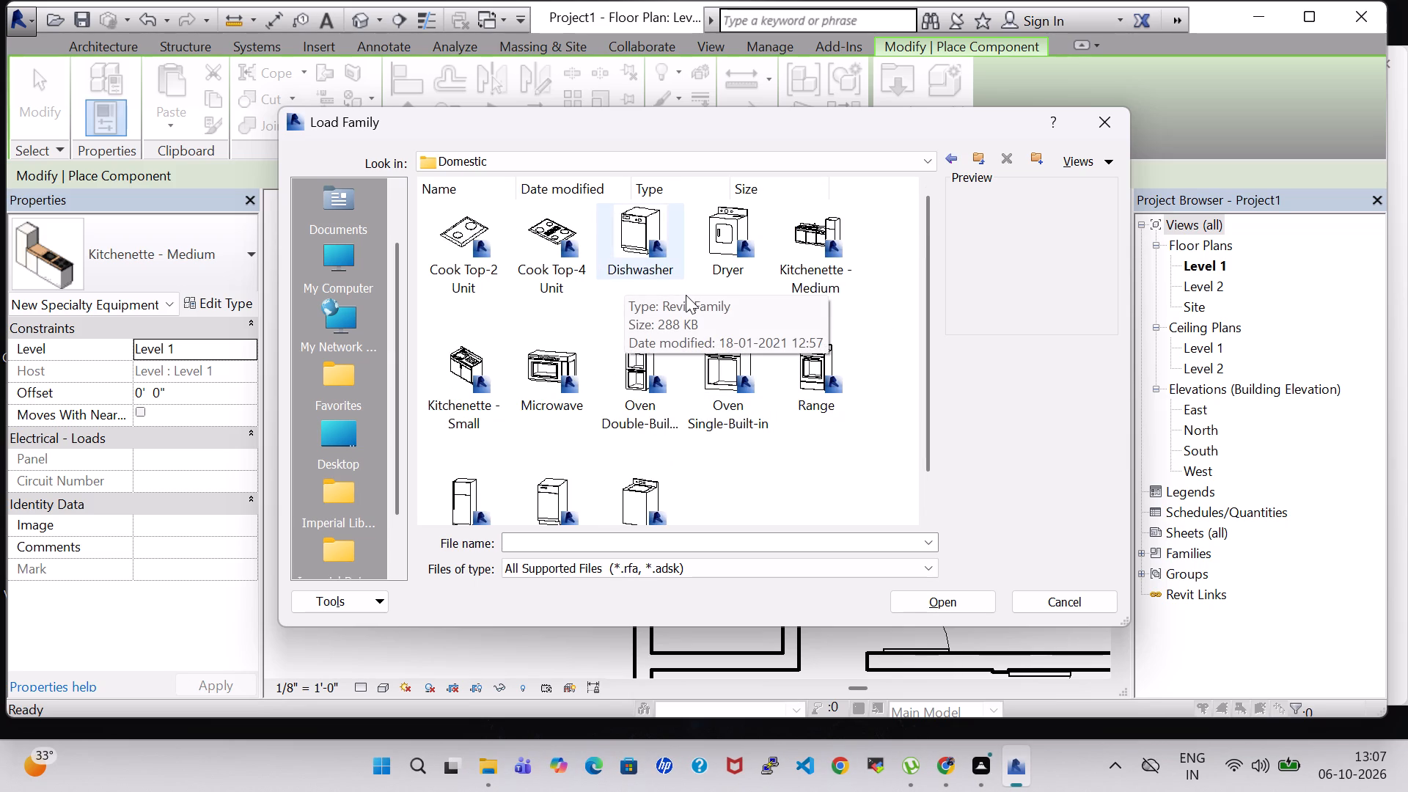
click(805, 235)
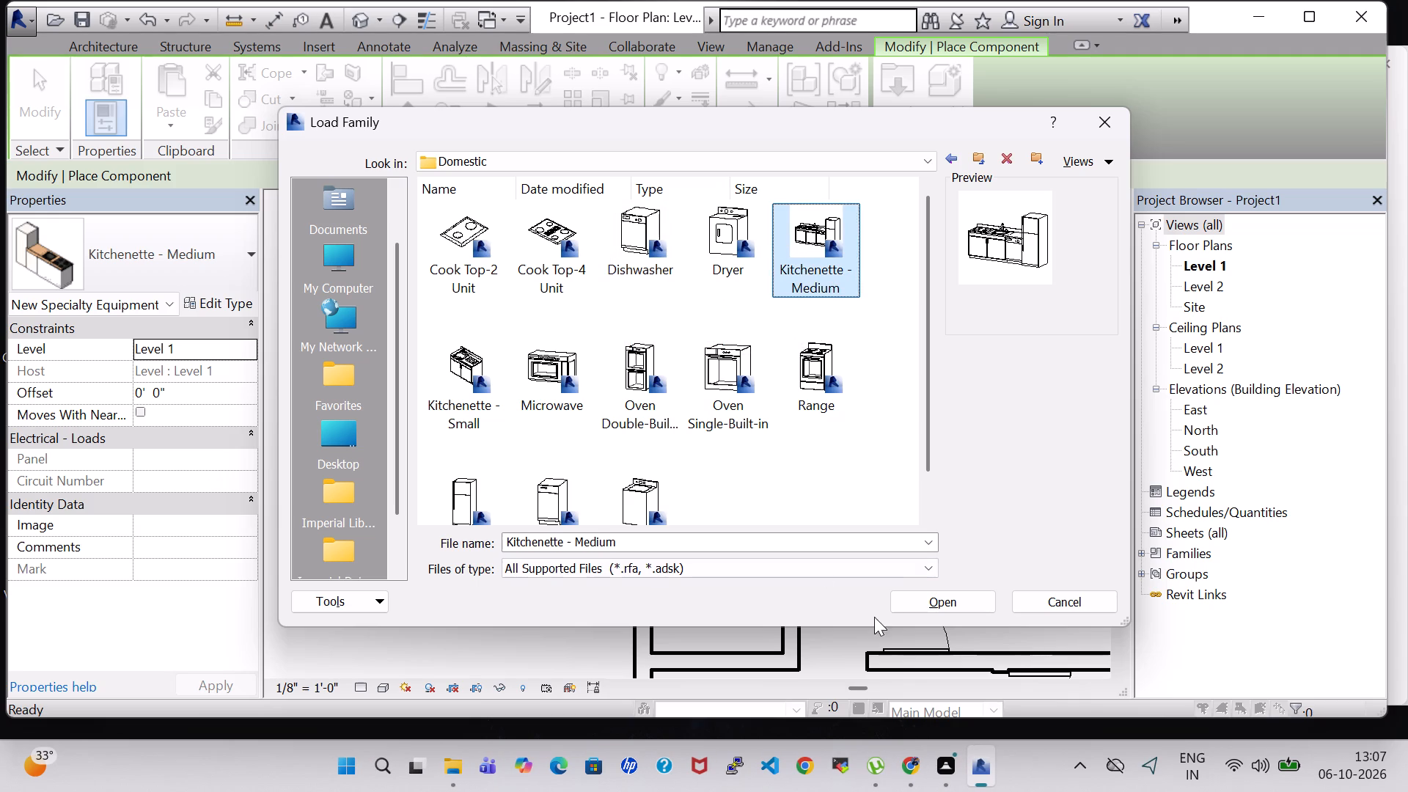
click(967, 596)
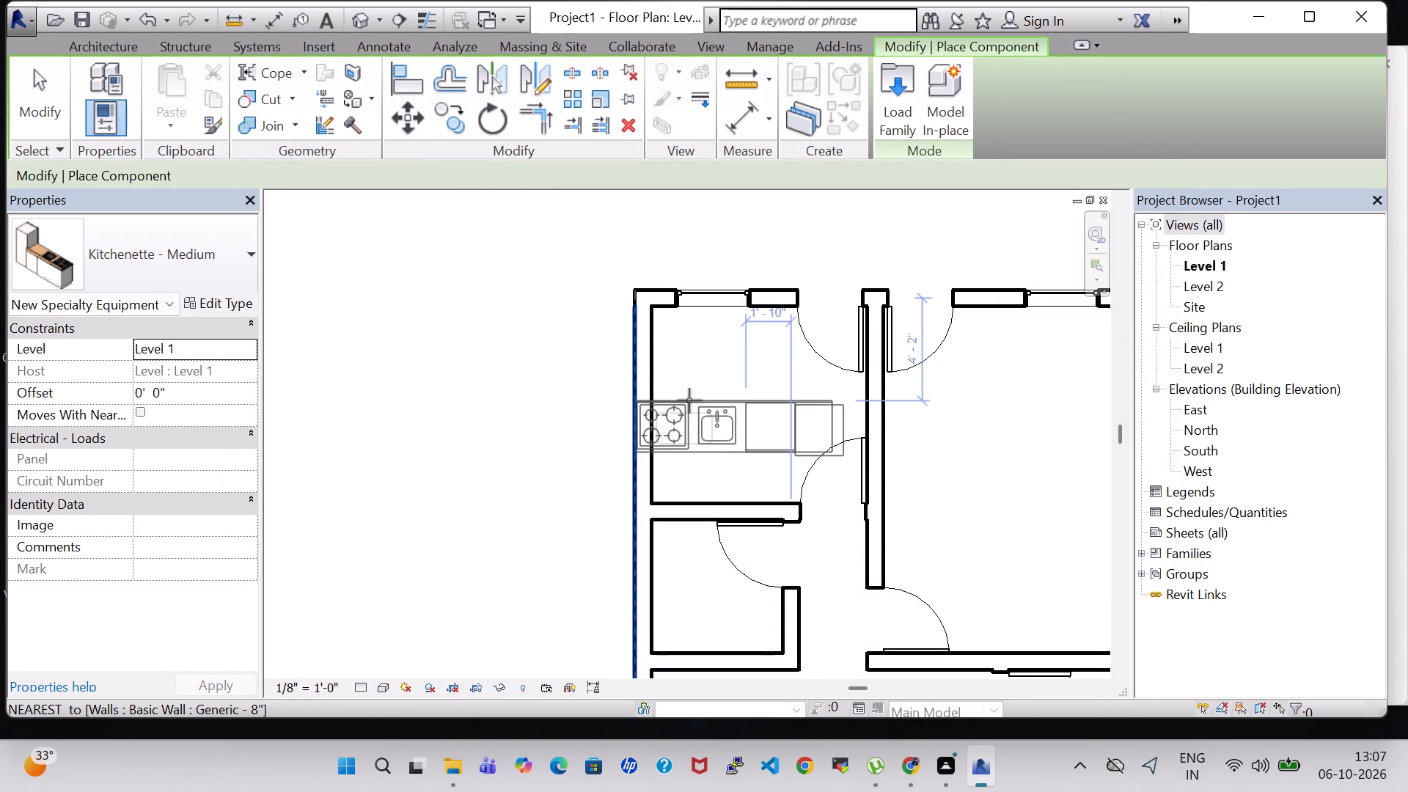
Place the kitchenette, rotated to run north-south, against the northwest room's west wall and nudge it north towards the north wall.
key(space)
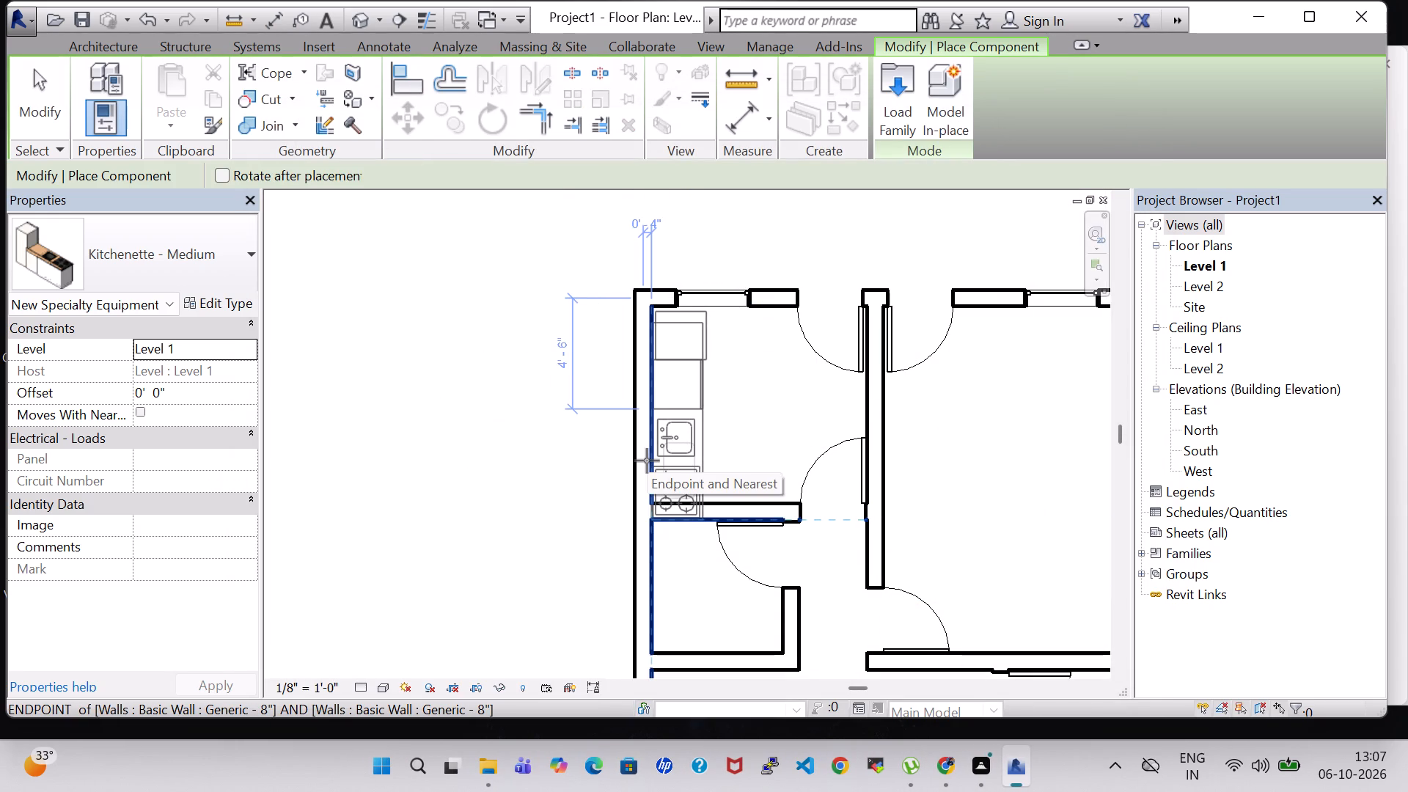
scroll(647, 460, down, 1)
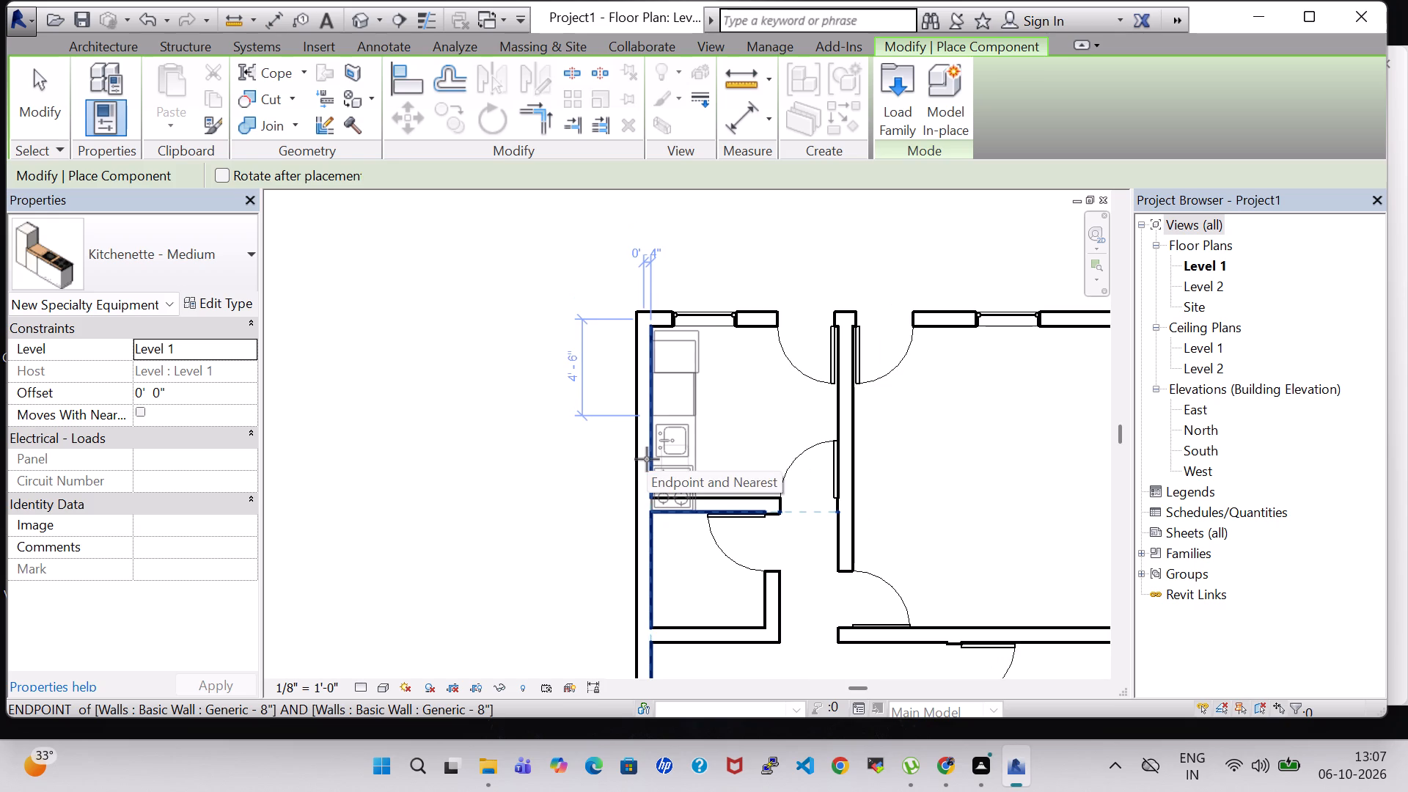
click(647, 459)
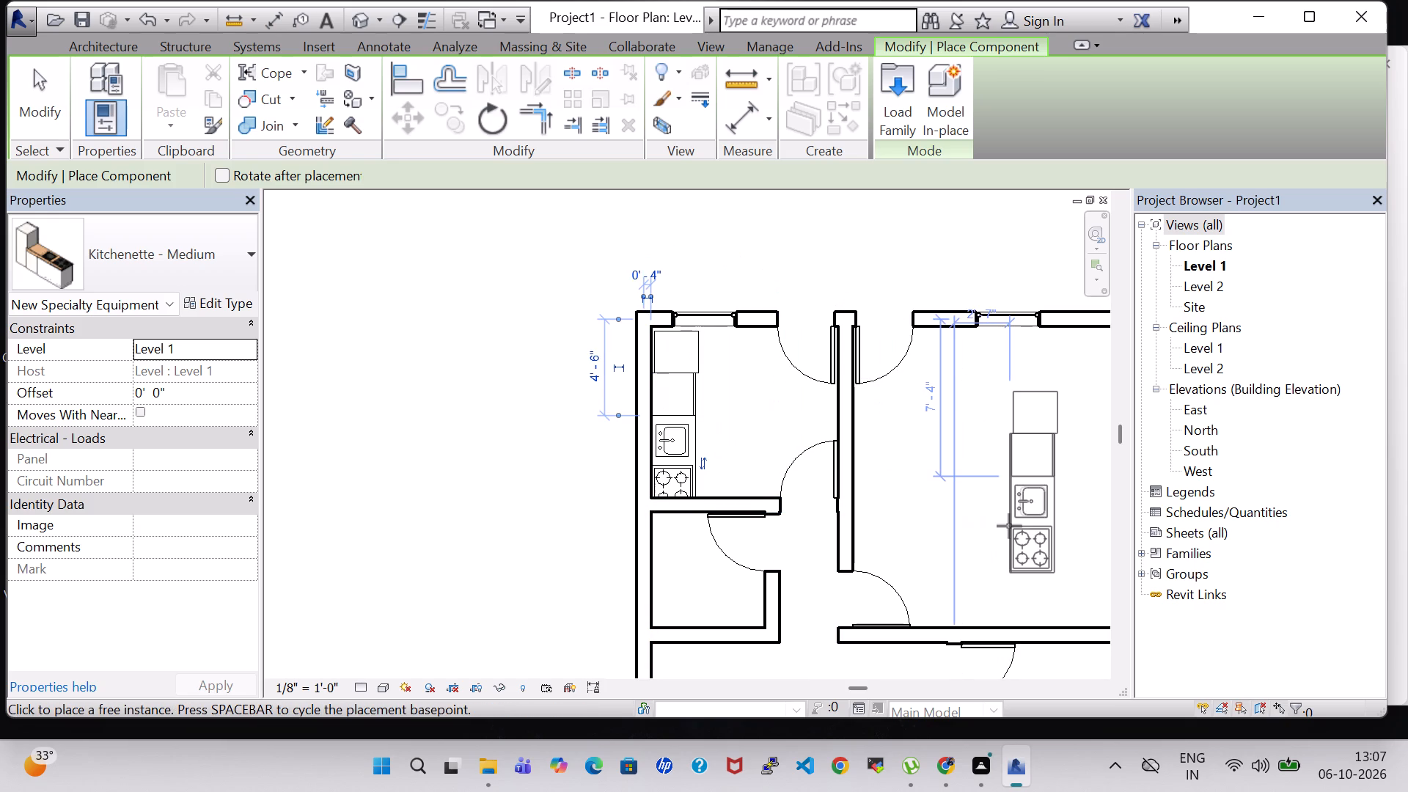
key(Escape)
key(Escape)
click(686, 416)
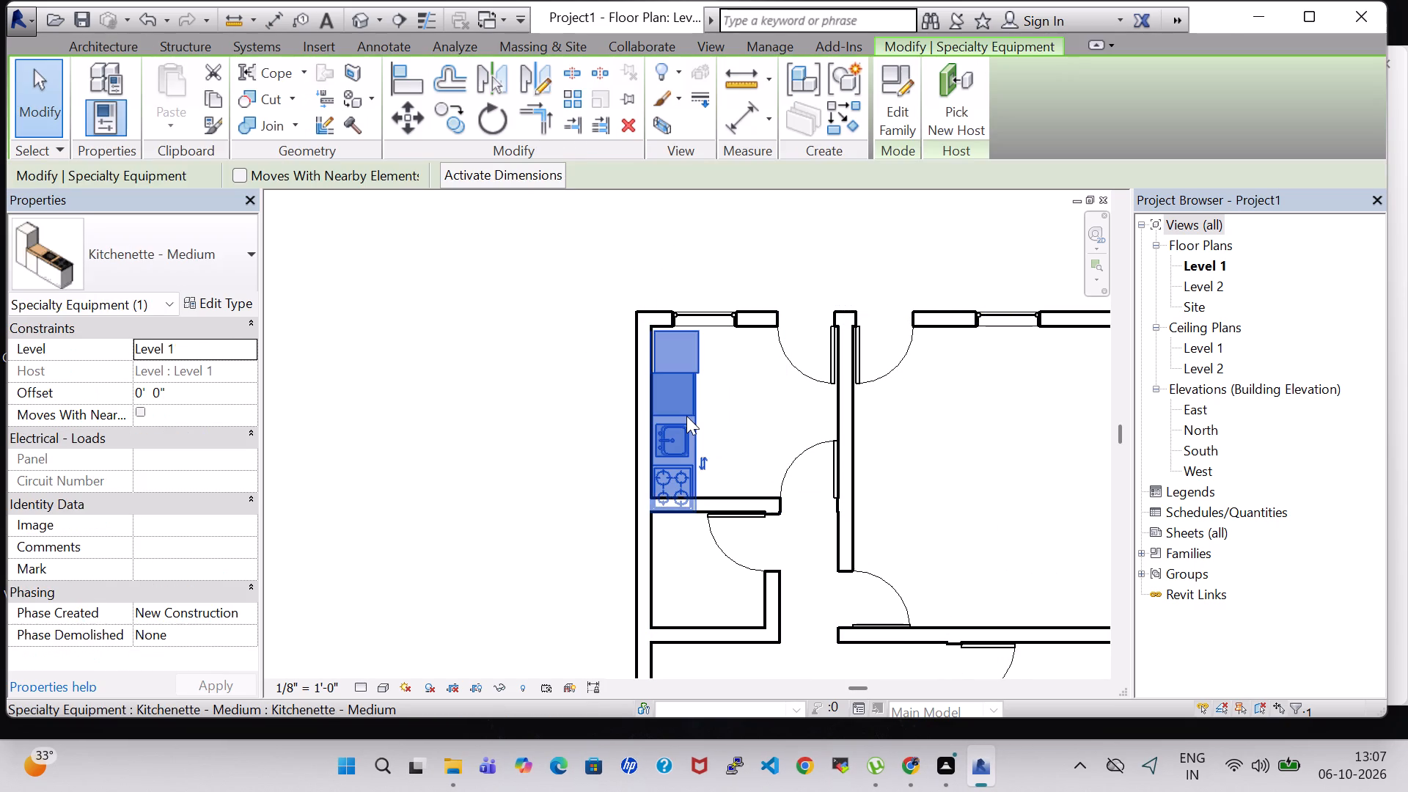
key(Up)
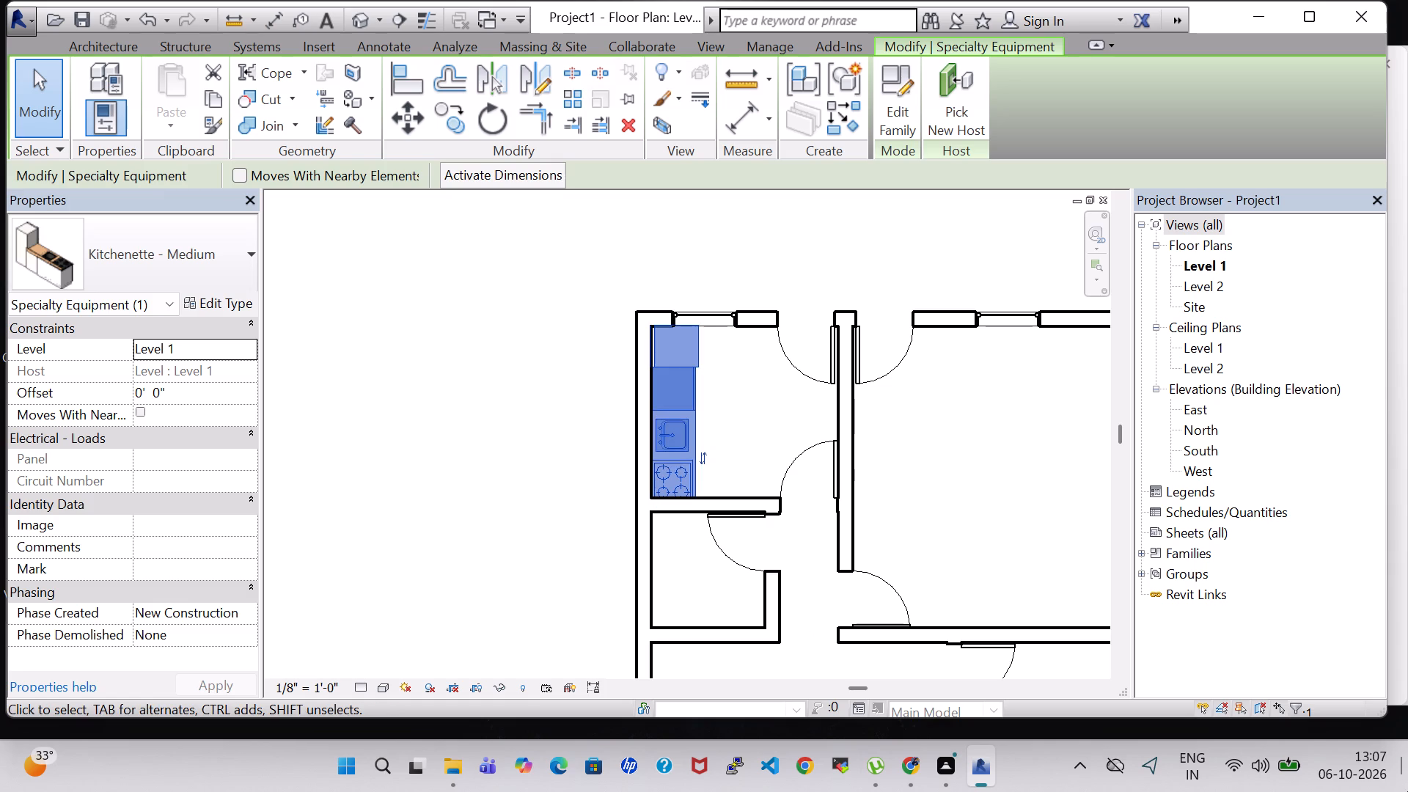
Move the kitchenette out of the northwest room to the open area west of the building.
drag(692, 430, 523, 419)
click(501, 516)
click(498, 496)
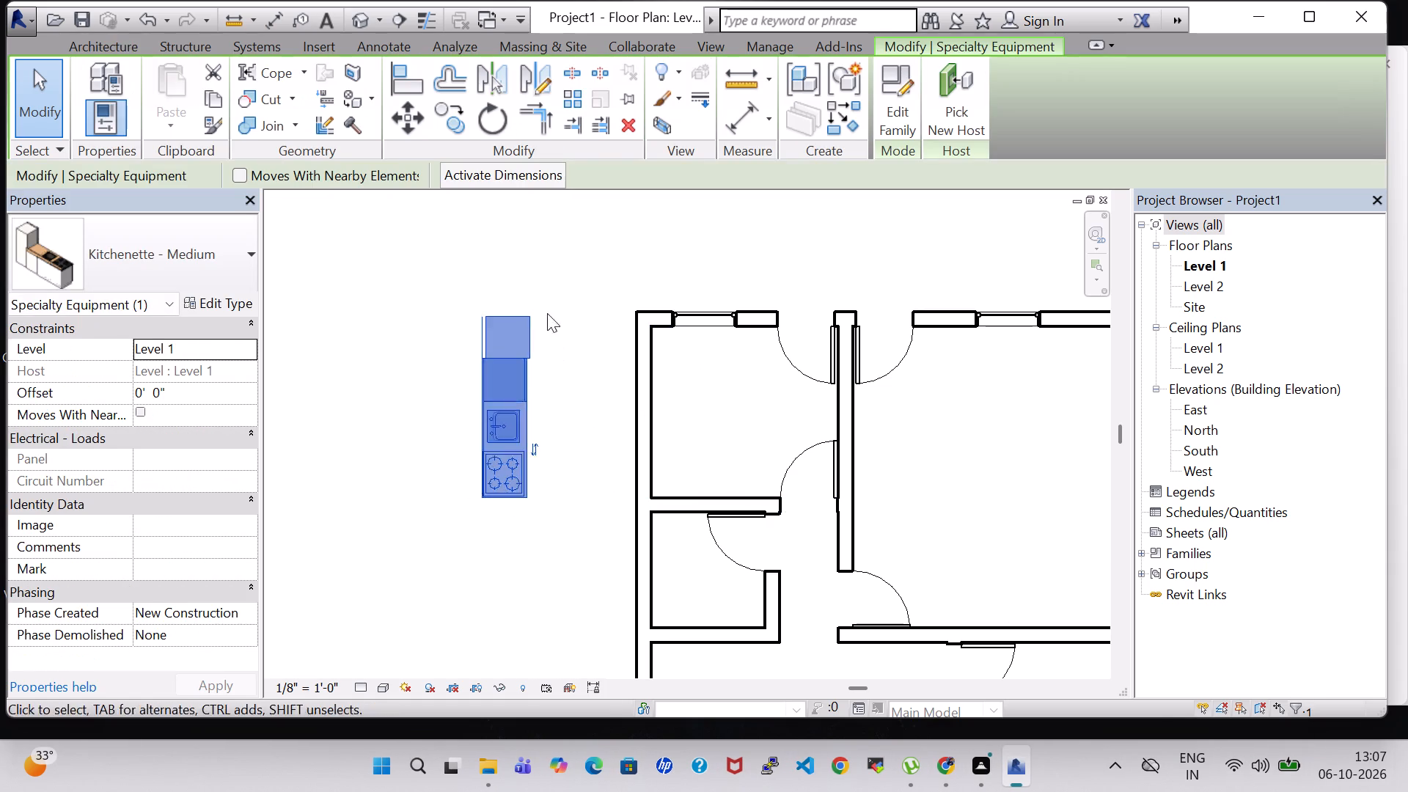
click(500, 324)
drag(516, 323, 516, 376)
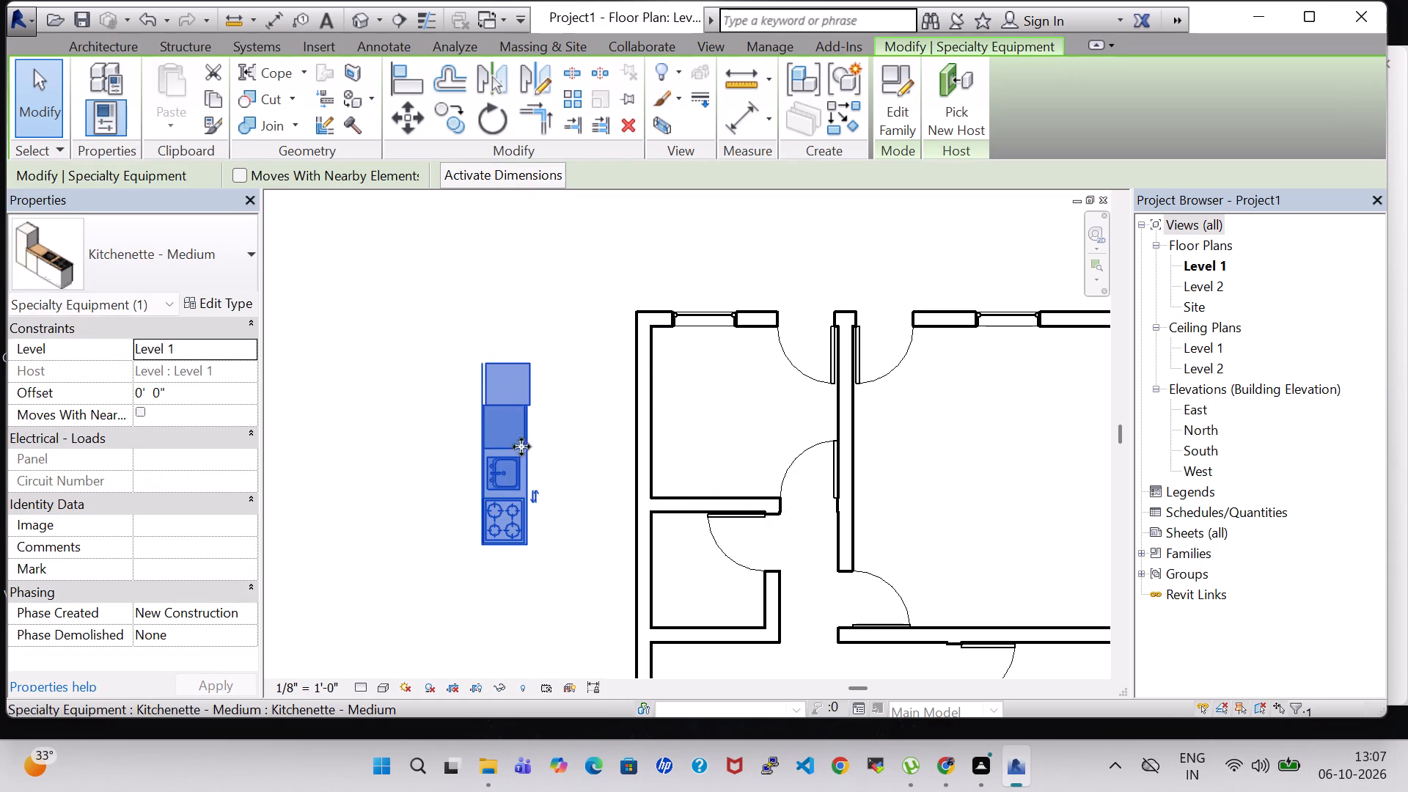
click(509, 543)
Set the Counter Length of the Kitchenette - Medium type to 5' 6".
click(227, 262)
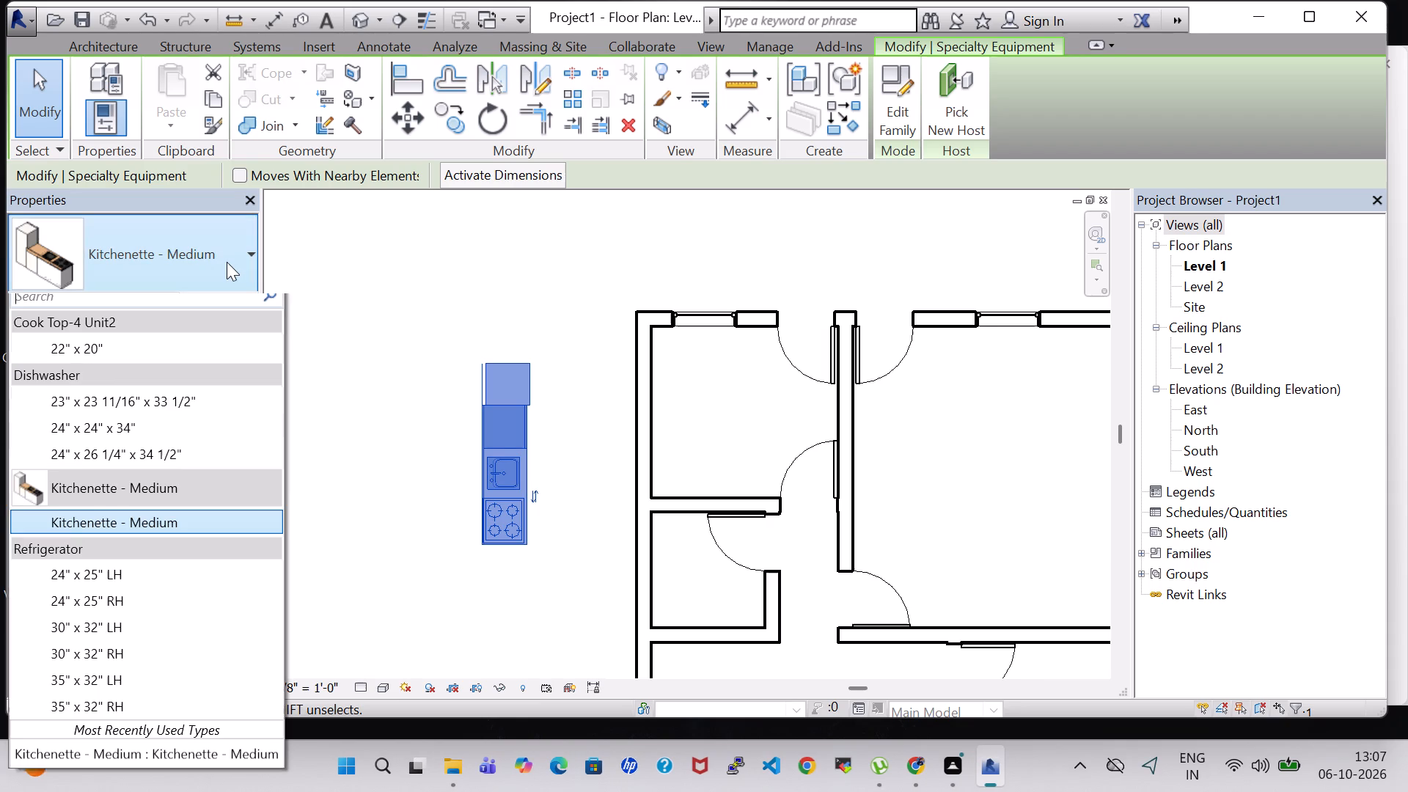
click(233, 538)
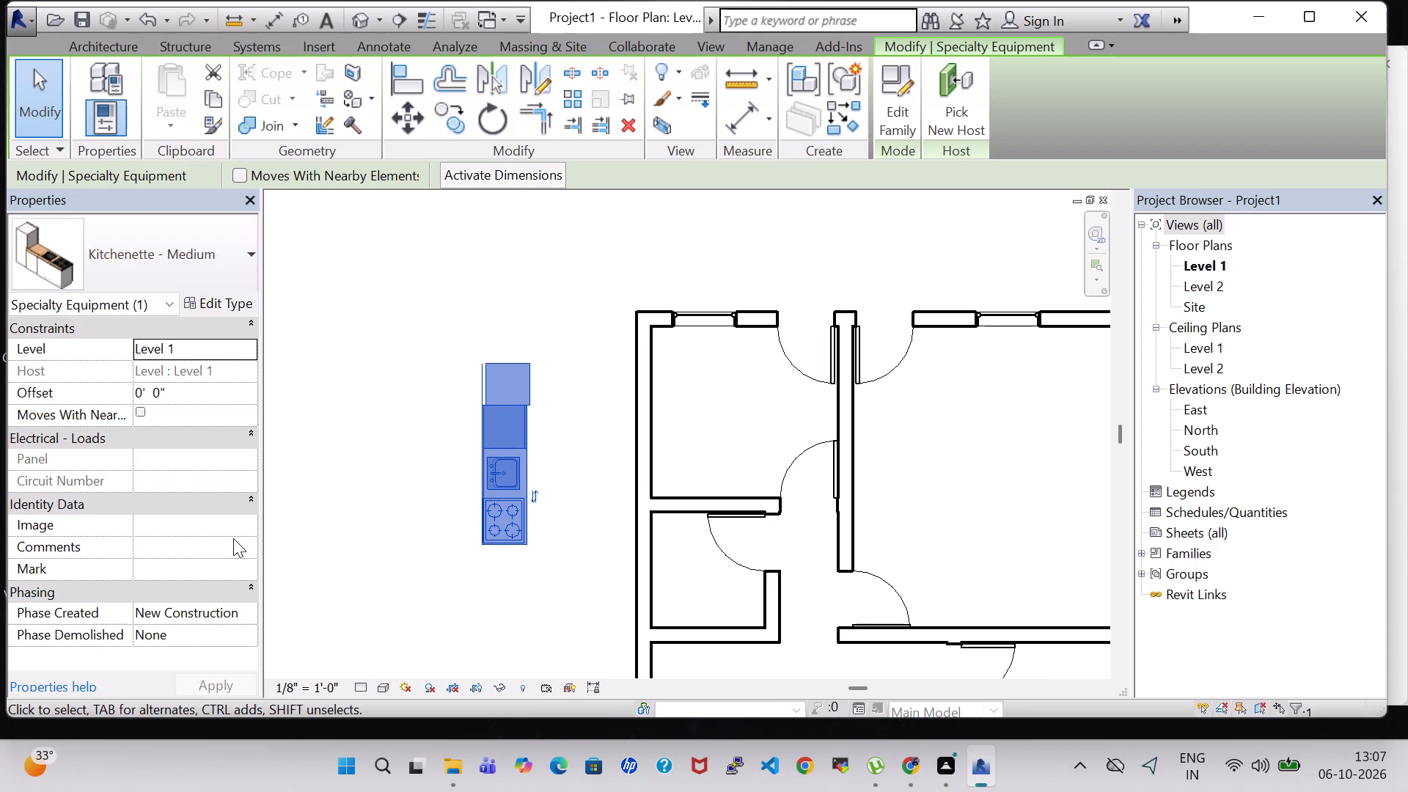
click(242, 306)
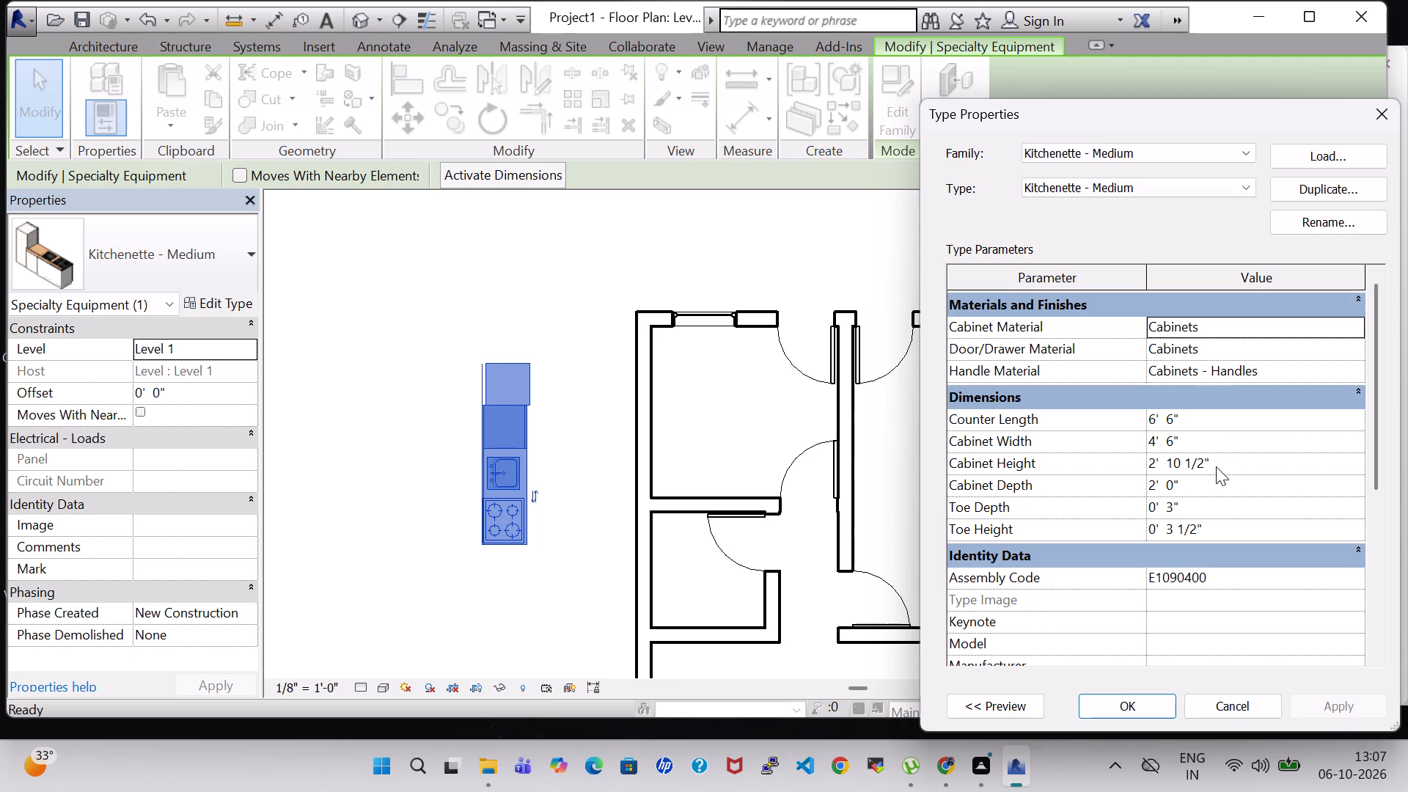
click(1159, 421)
key(Left)
key(BackSpace)
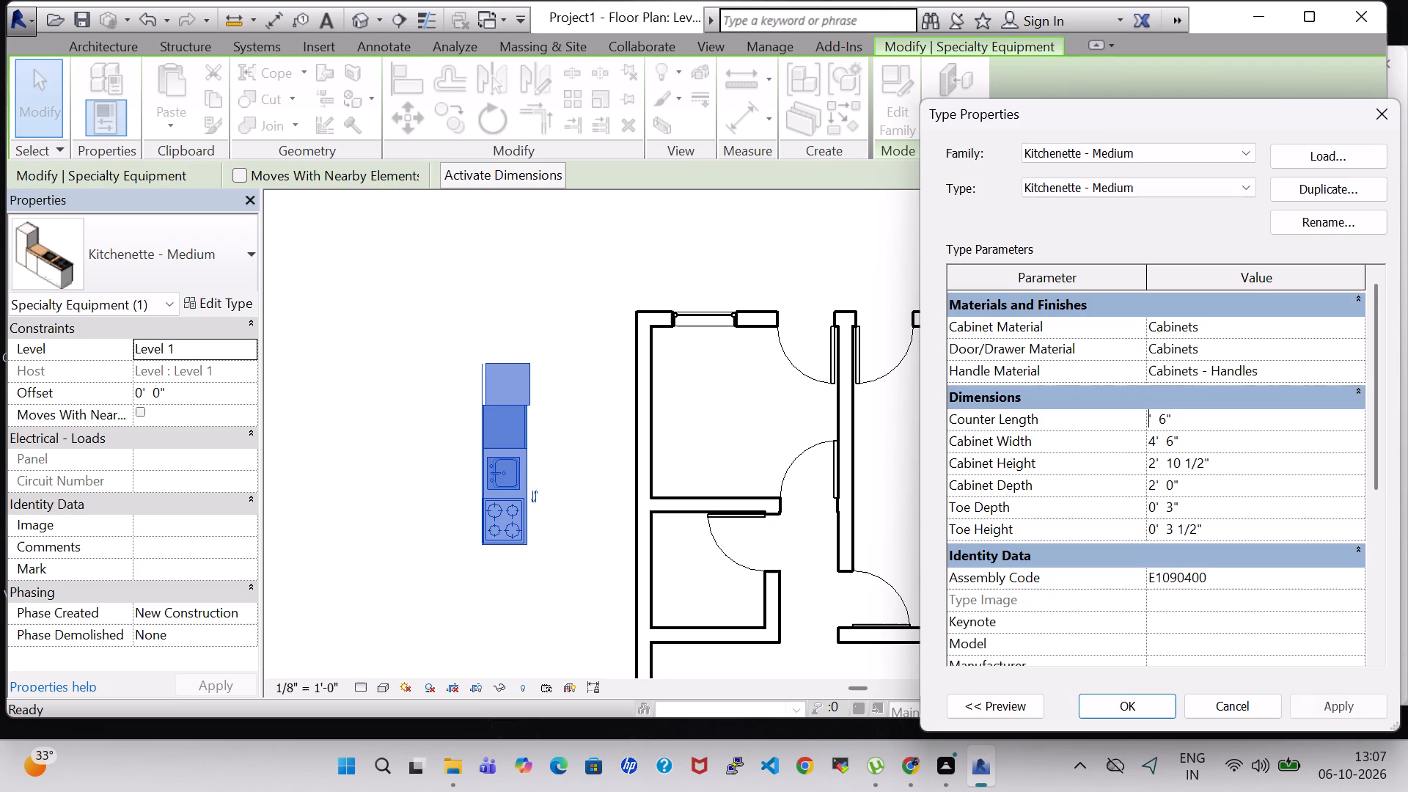
key(5)
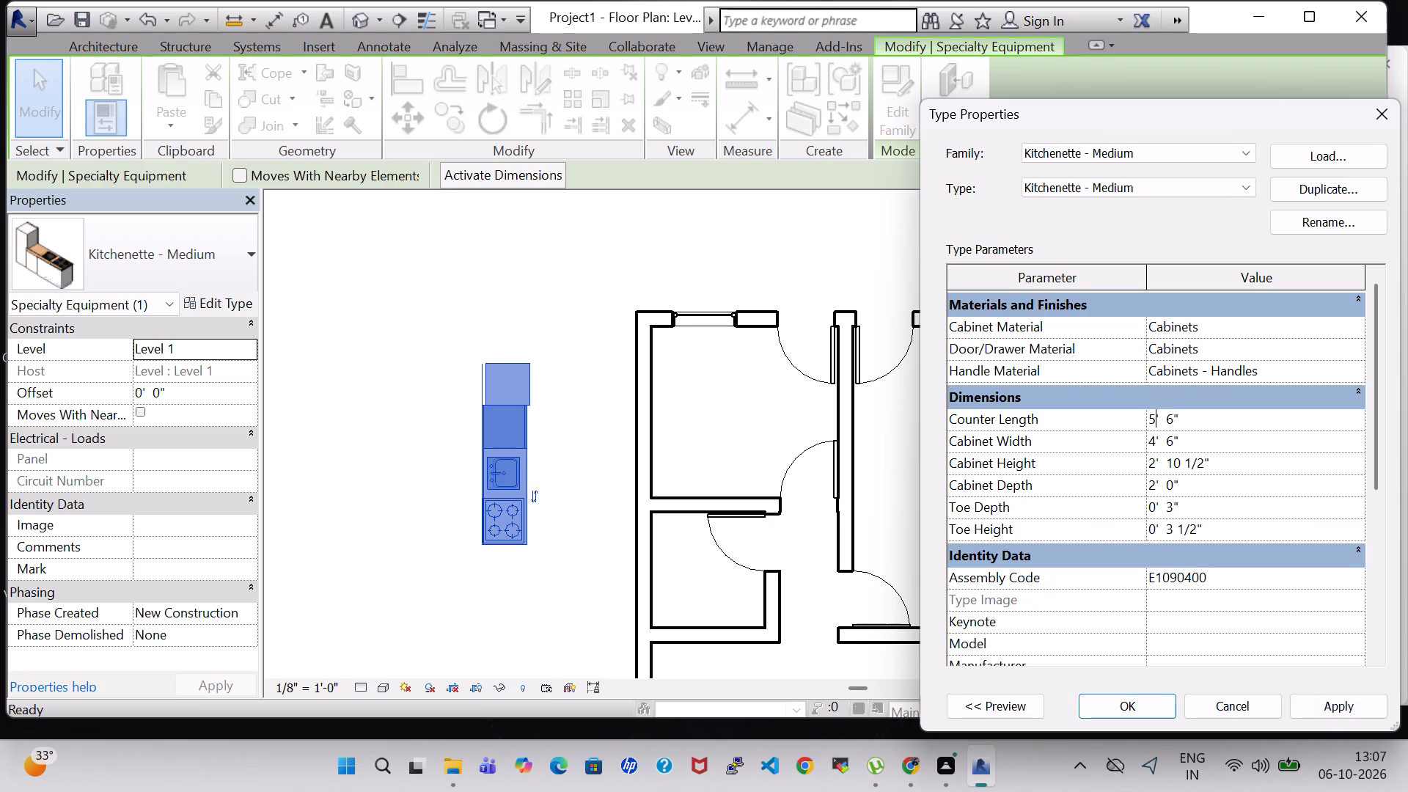
click(1347, 705)
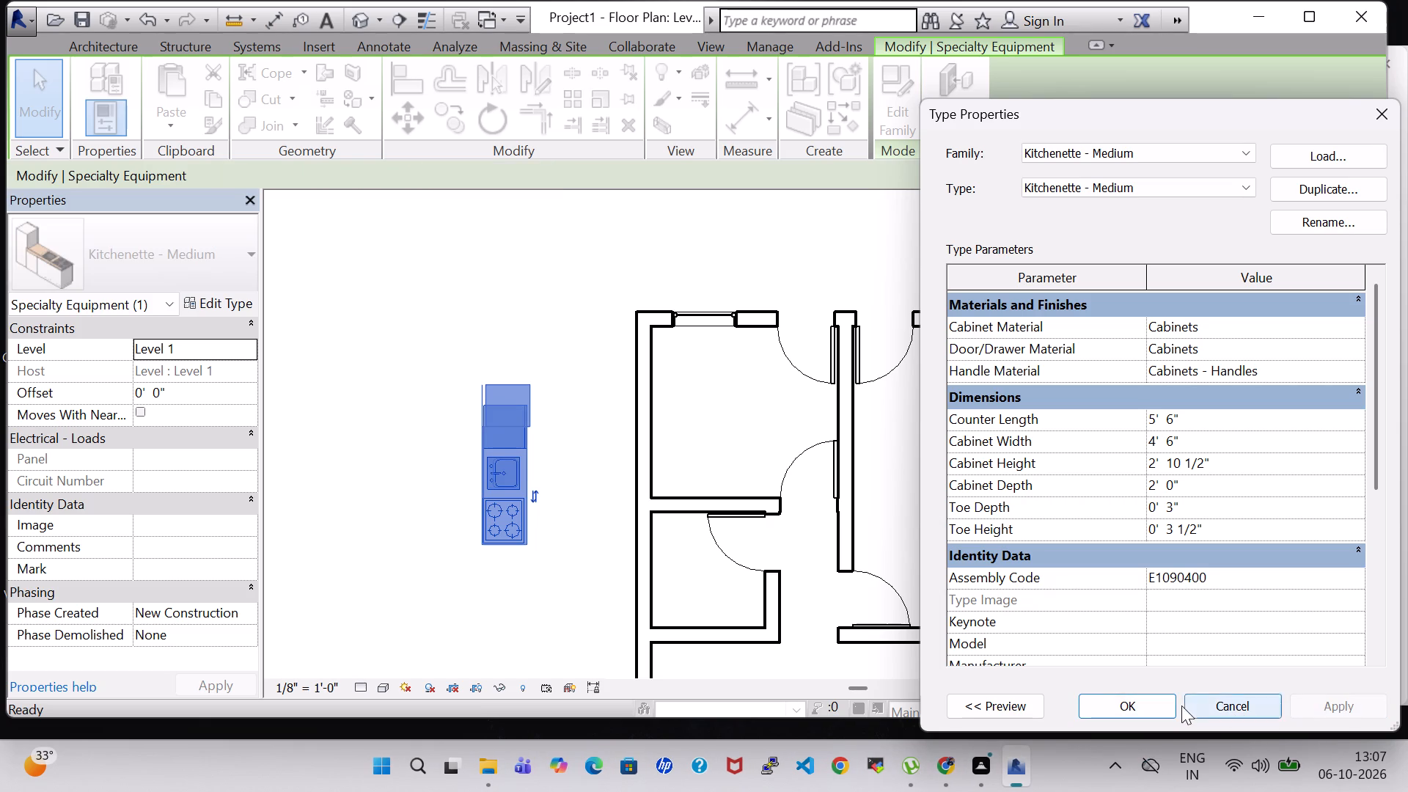
click(1159, 702)
Move the kitchenette back into the northwest room and nudge it into the corner against the west and north walls.
drag(510, 455, 735, 435)
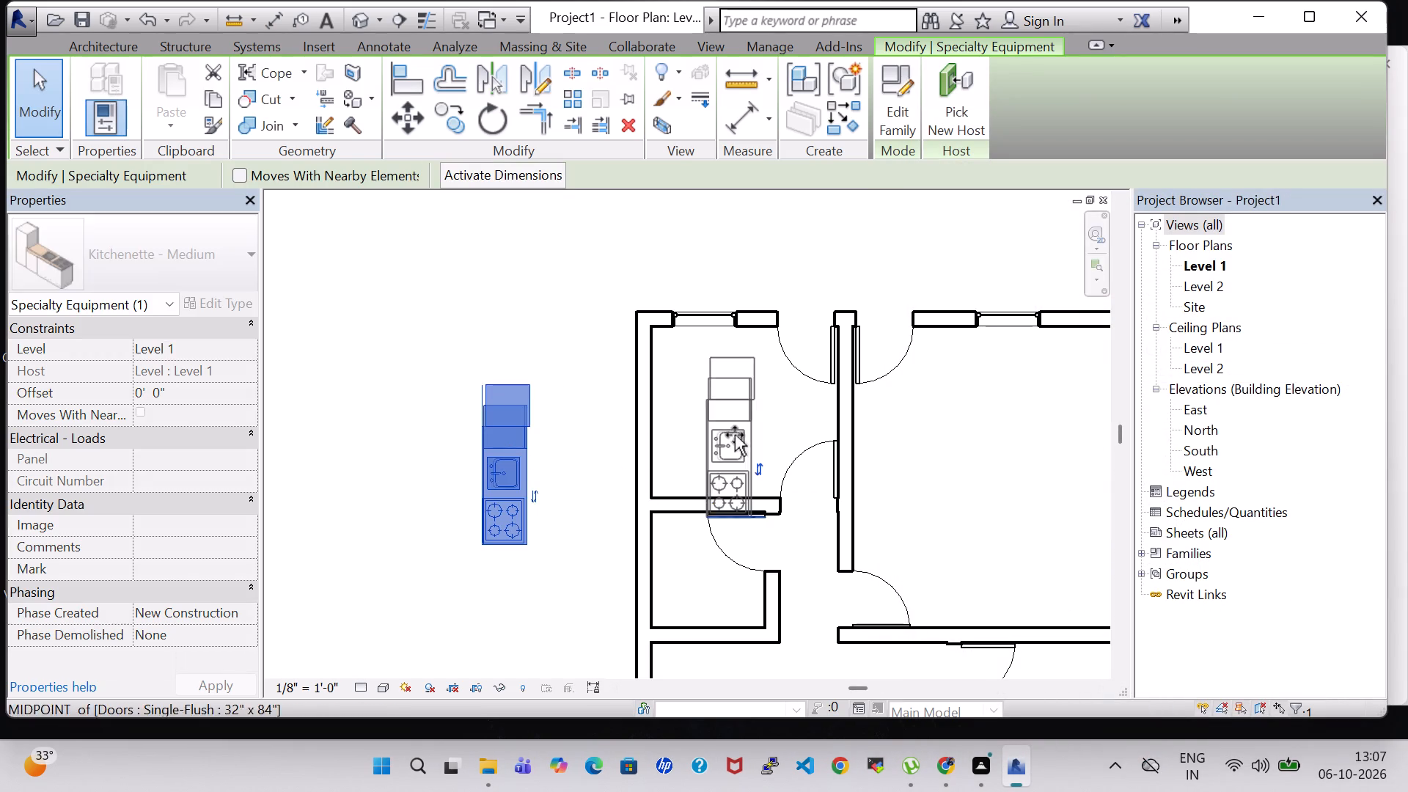
drag(735, 435, 704, 418)
key(Up)
key(Up)
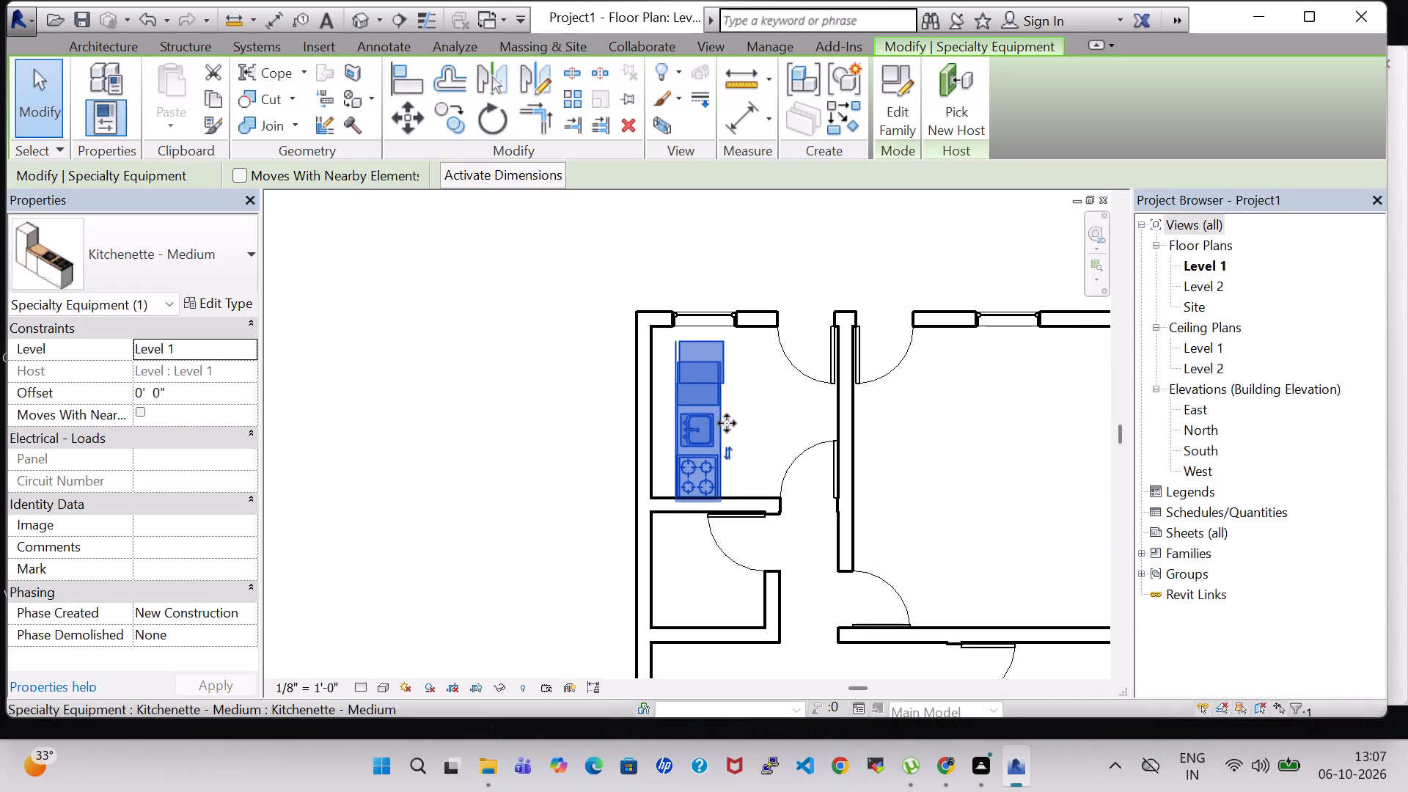
key(Up)
key(Up)
key(Down)
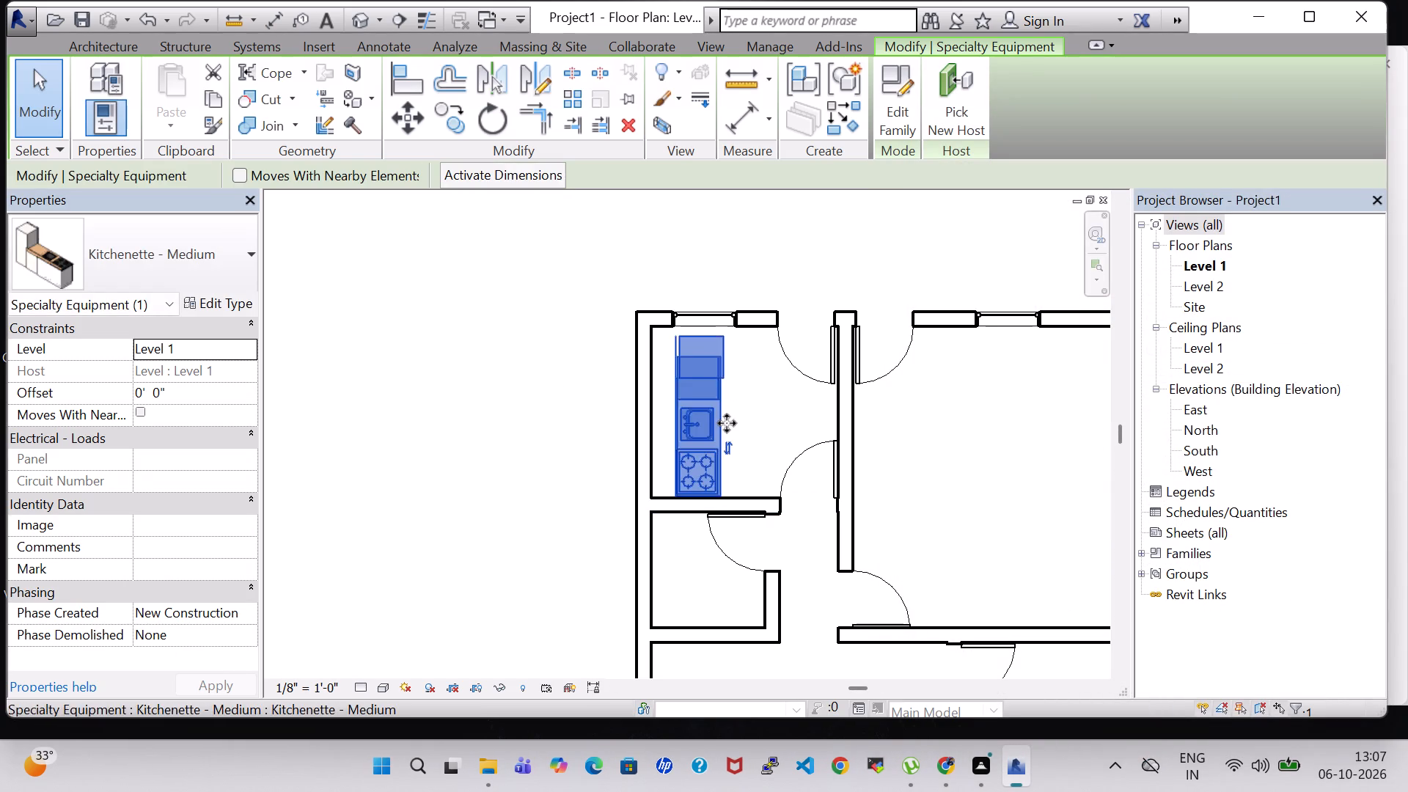
key(Left)
key(Left)
key(Left)
key(Left)
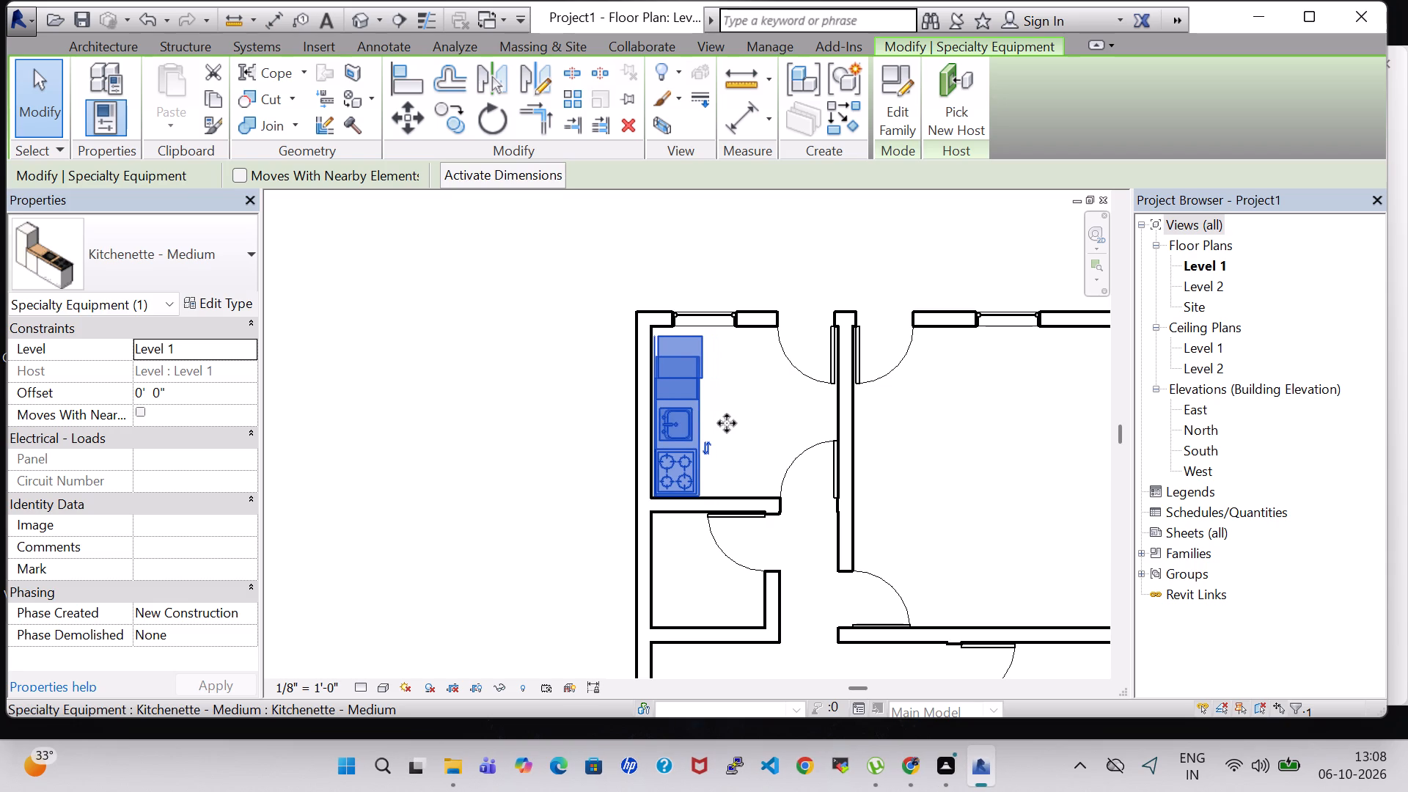
key(Up)
key(Left)
key(Right)
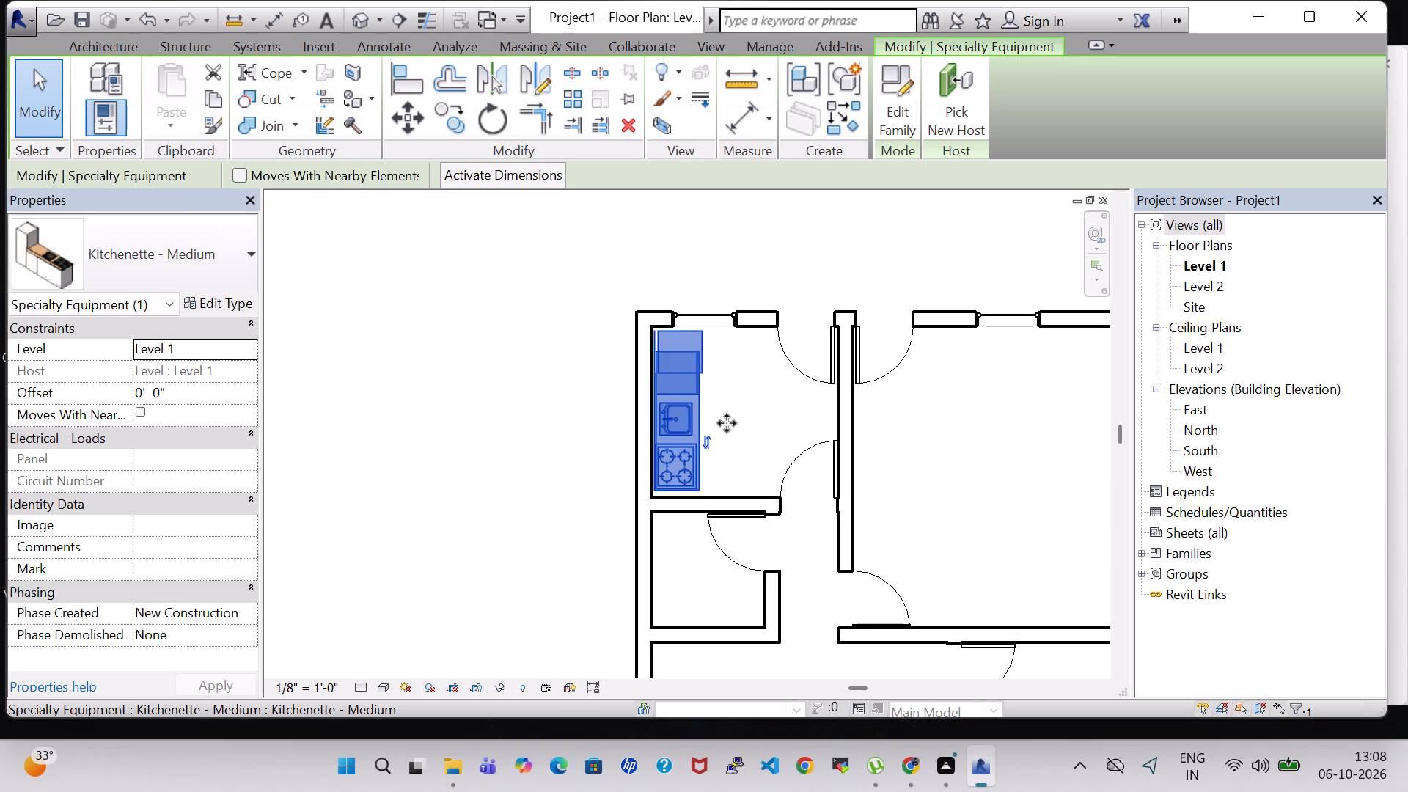
key(Down)
key(Up)
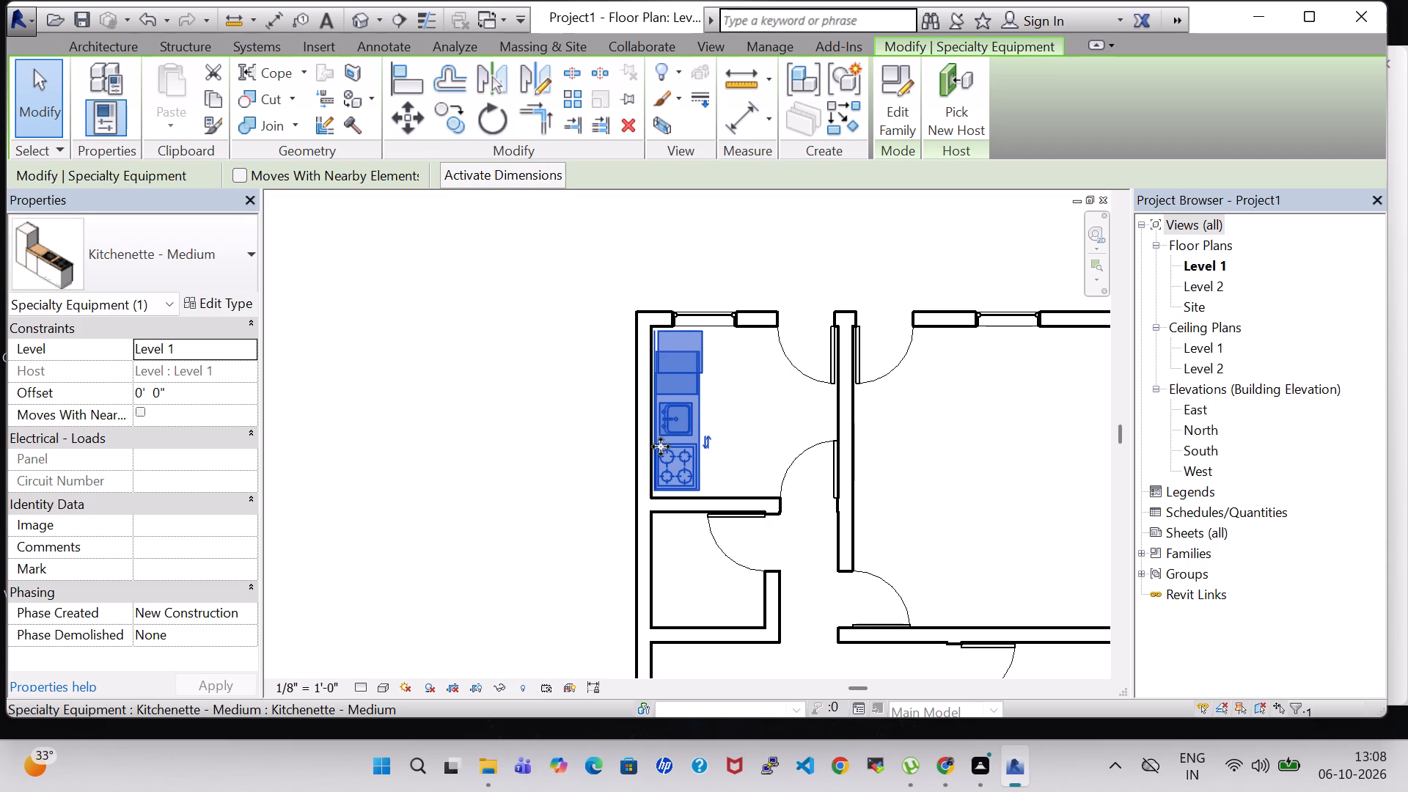
click(474, 407)
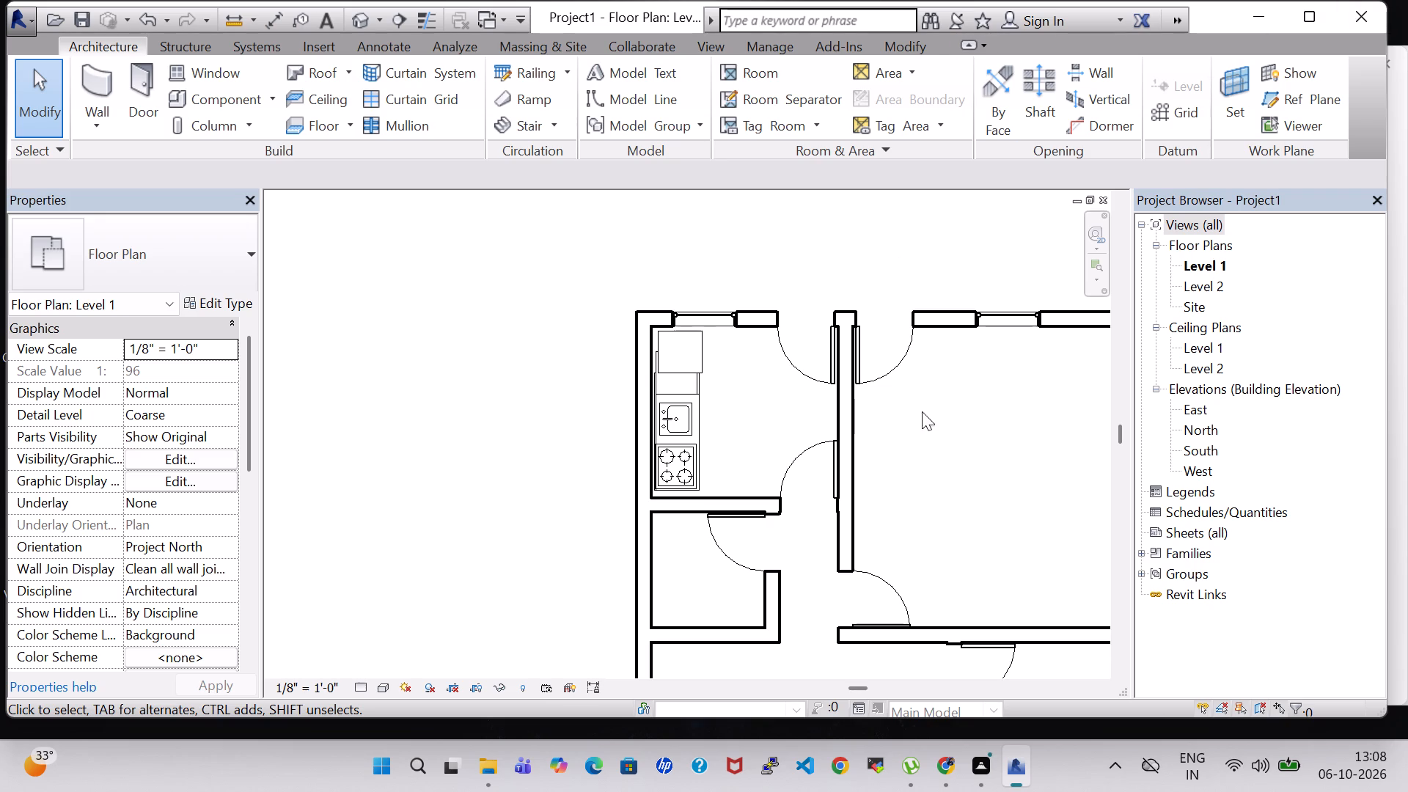
Start component placement and load the Bed-Box family from the Beds folder of the Furniture library.
scroll(1047, 583, down, 1)
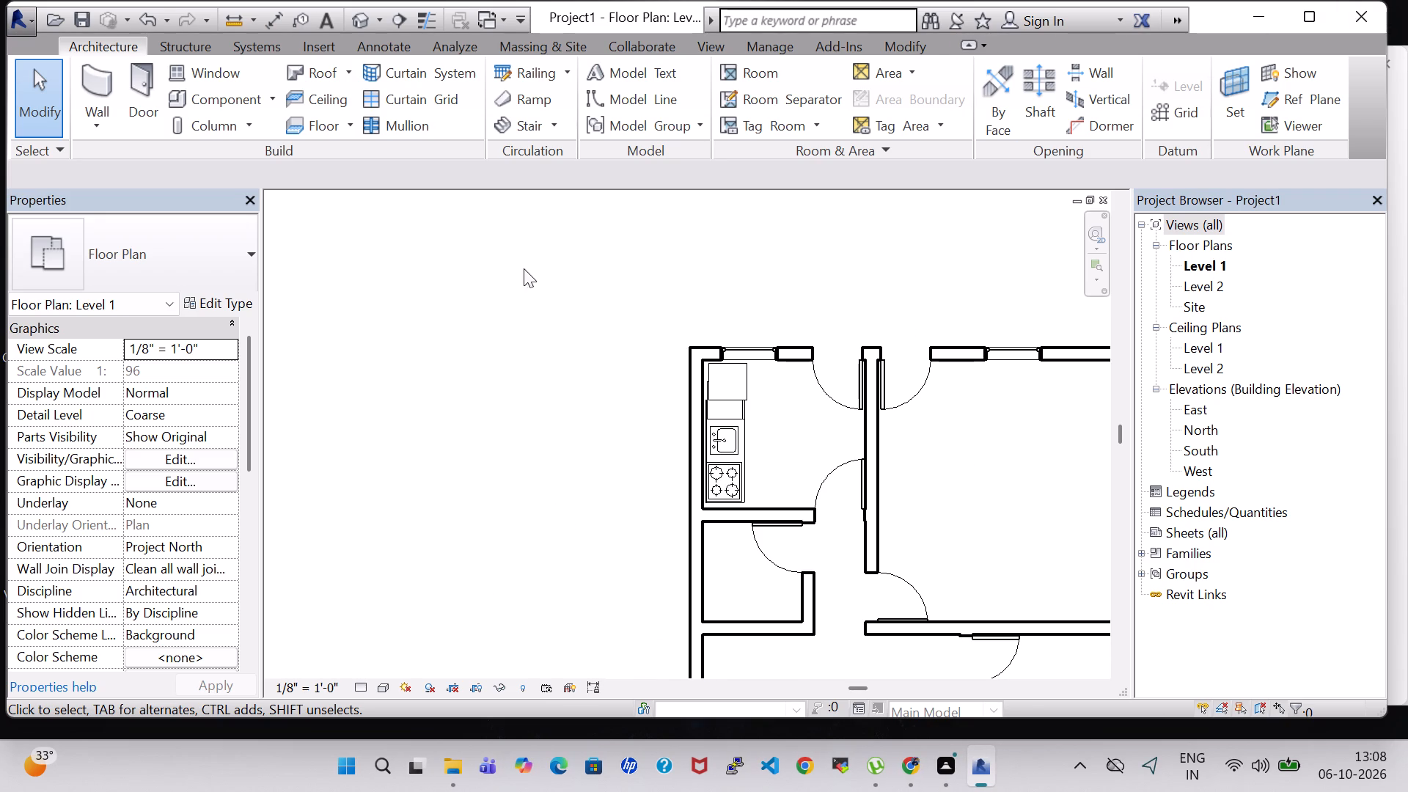
click(210, 94)
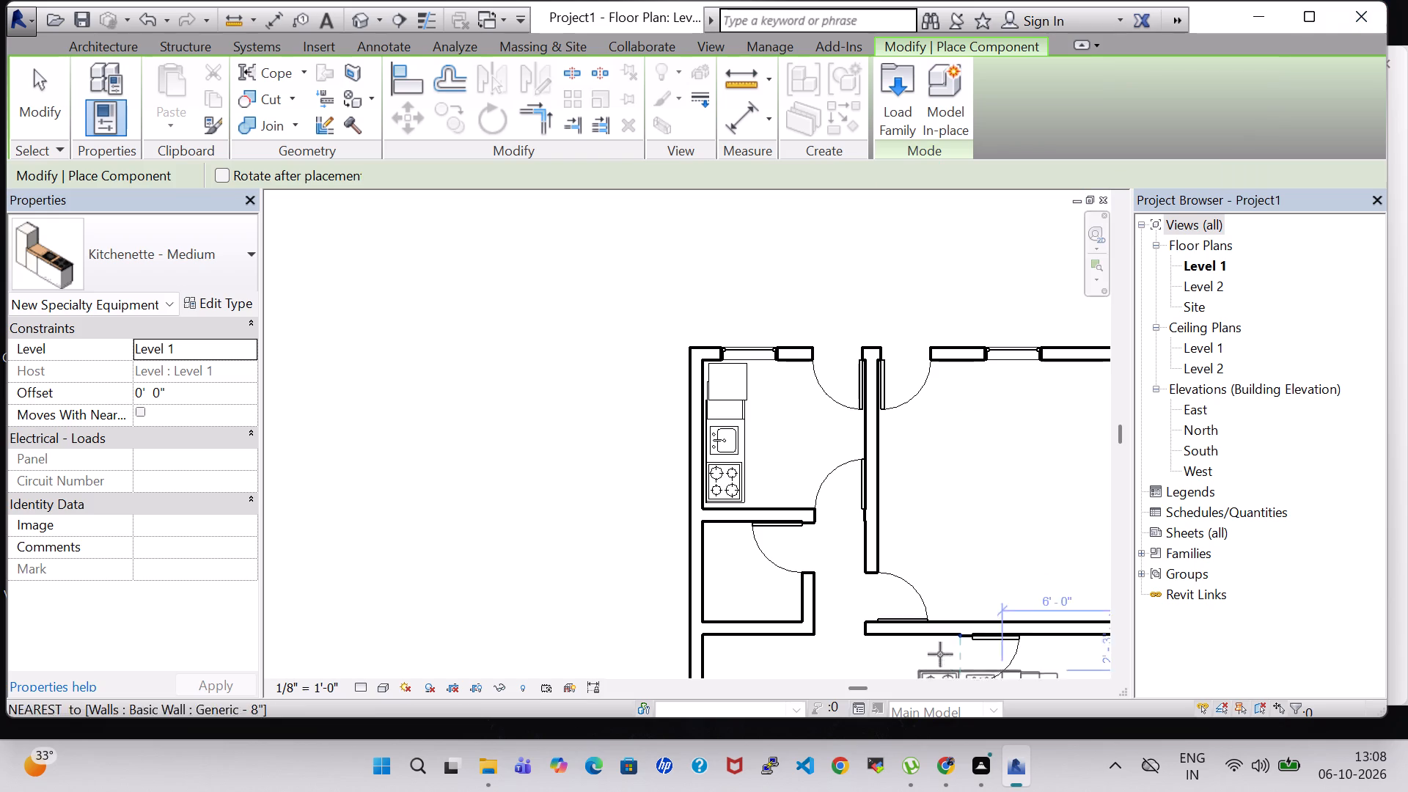
key(Escape)
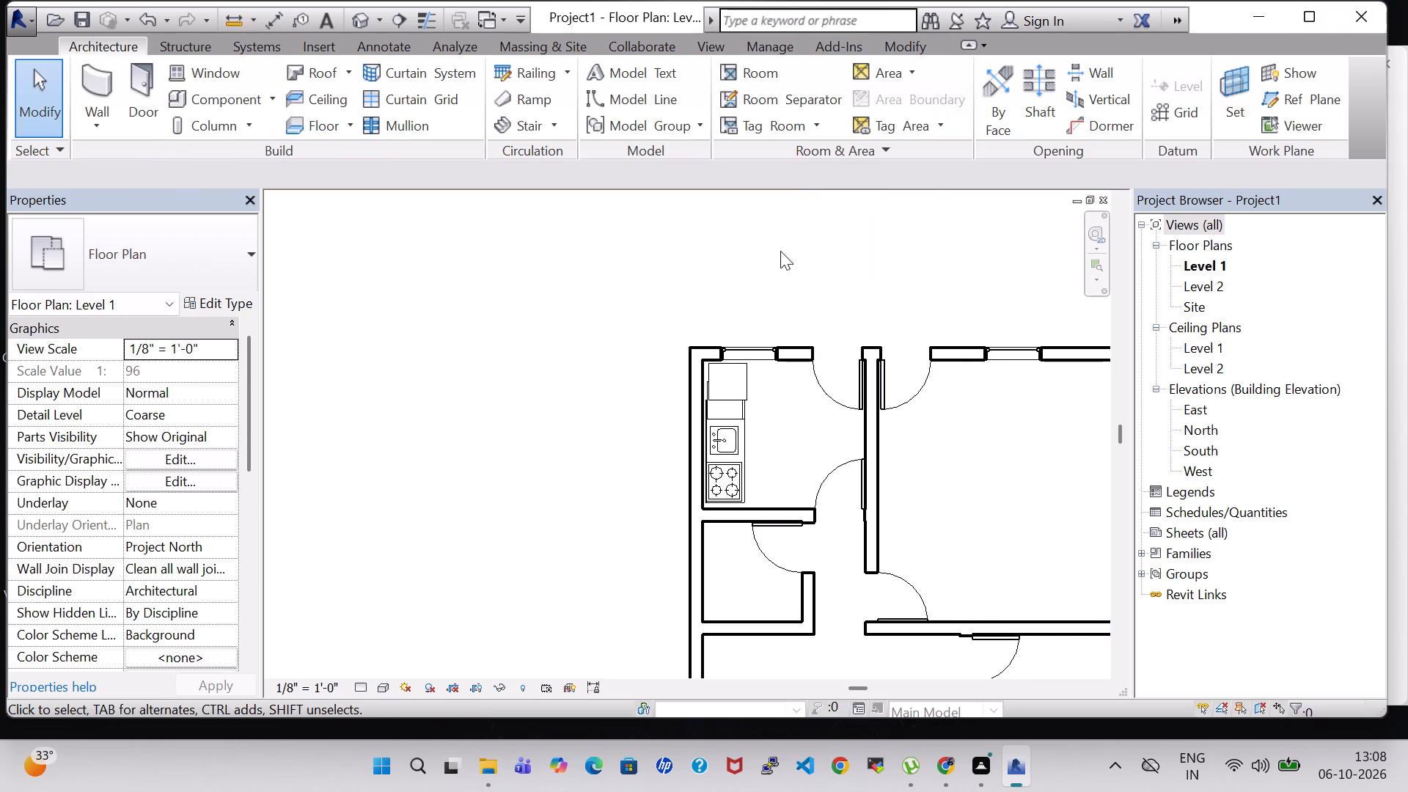
scroll(1014, 425, down, 1)
middle_drag(1012, 425, 780, 429)
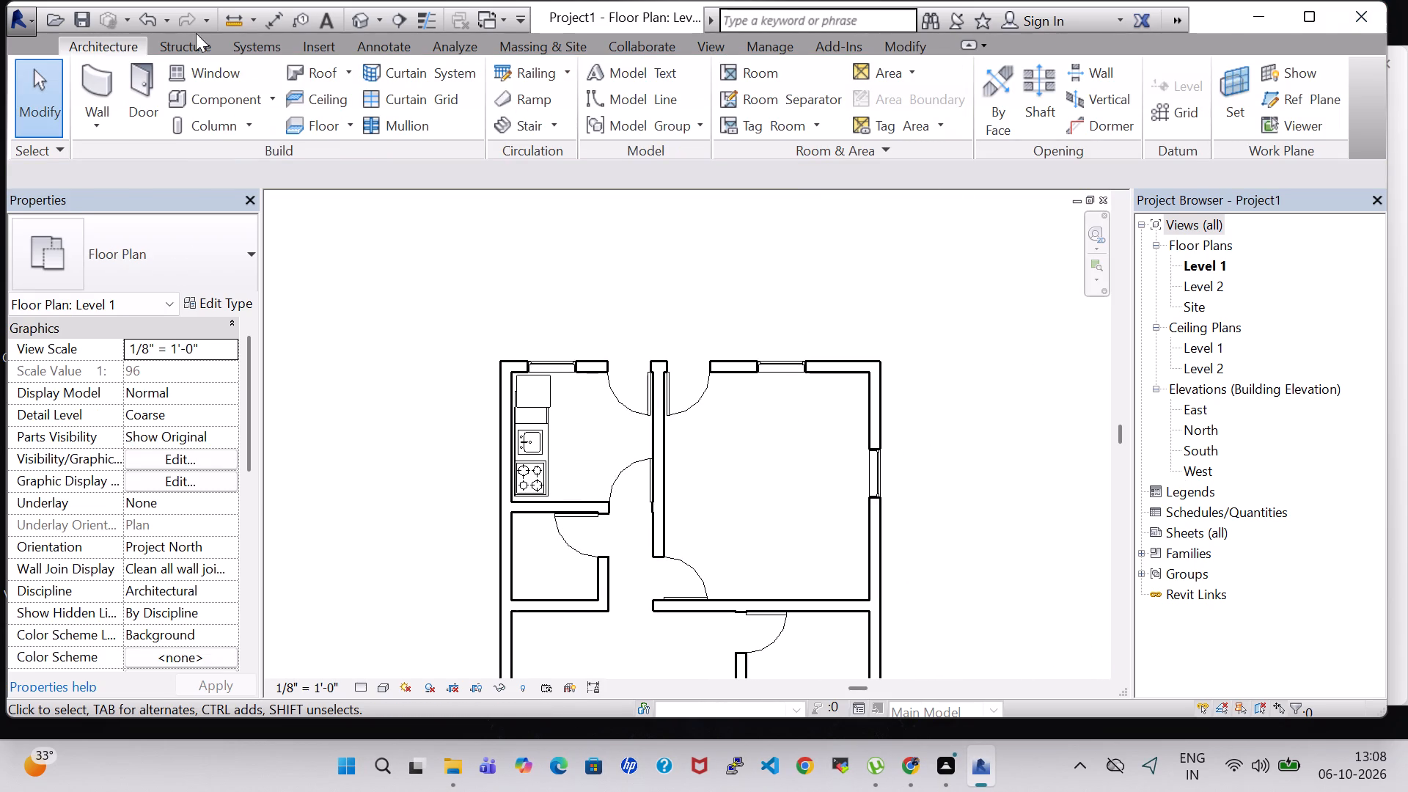
click(206, 95)
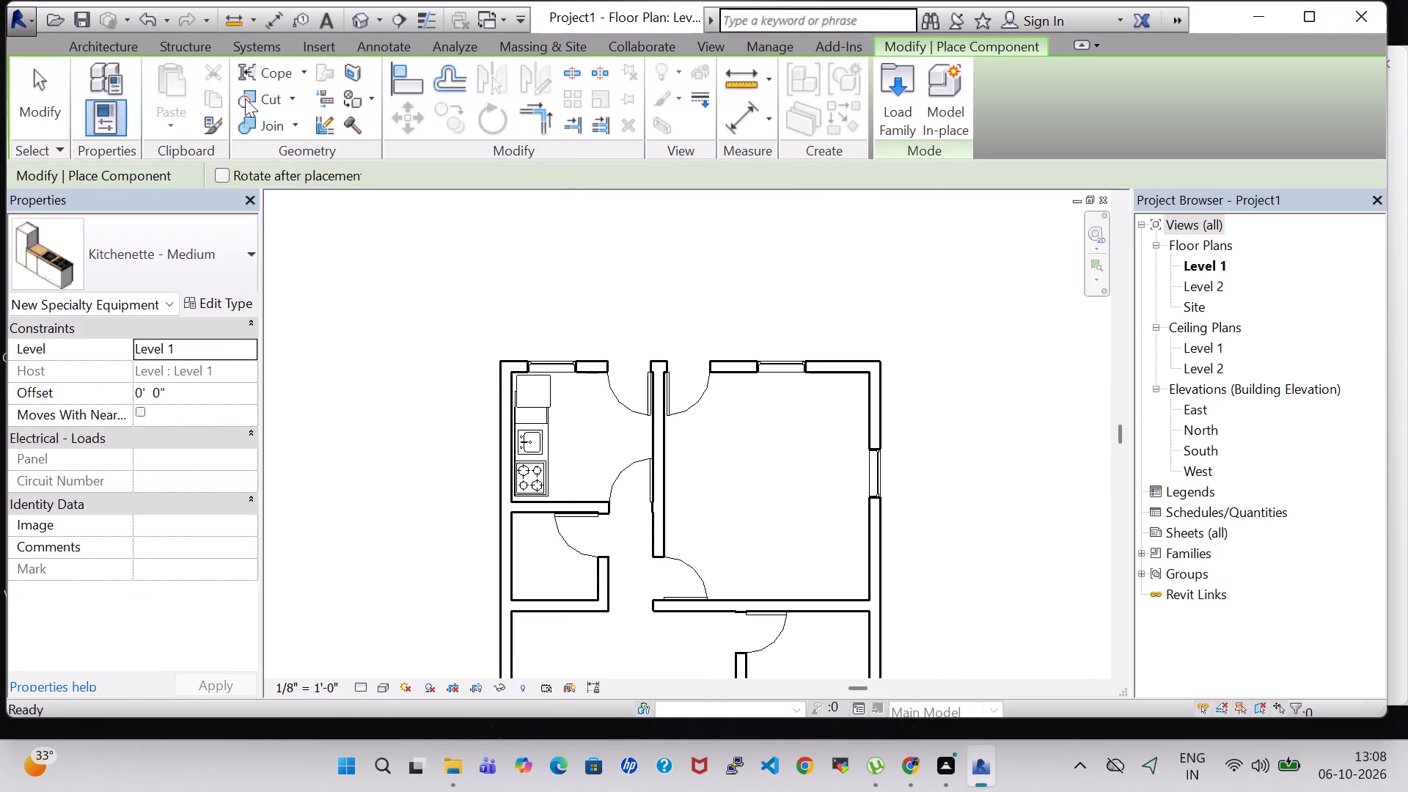
click(897, 103)
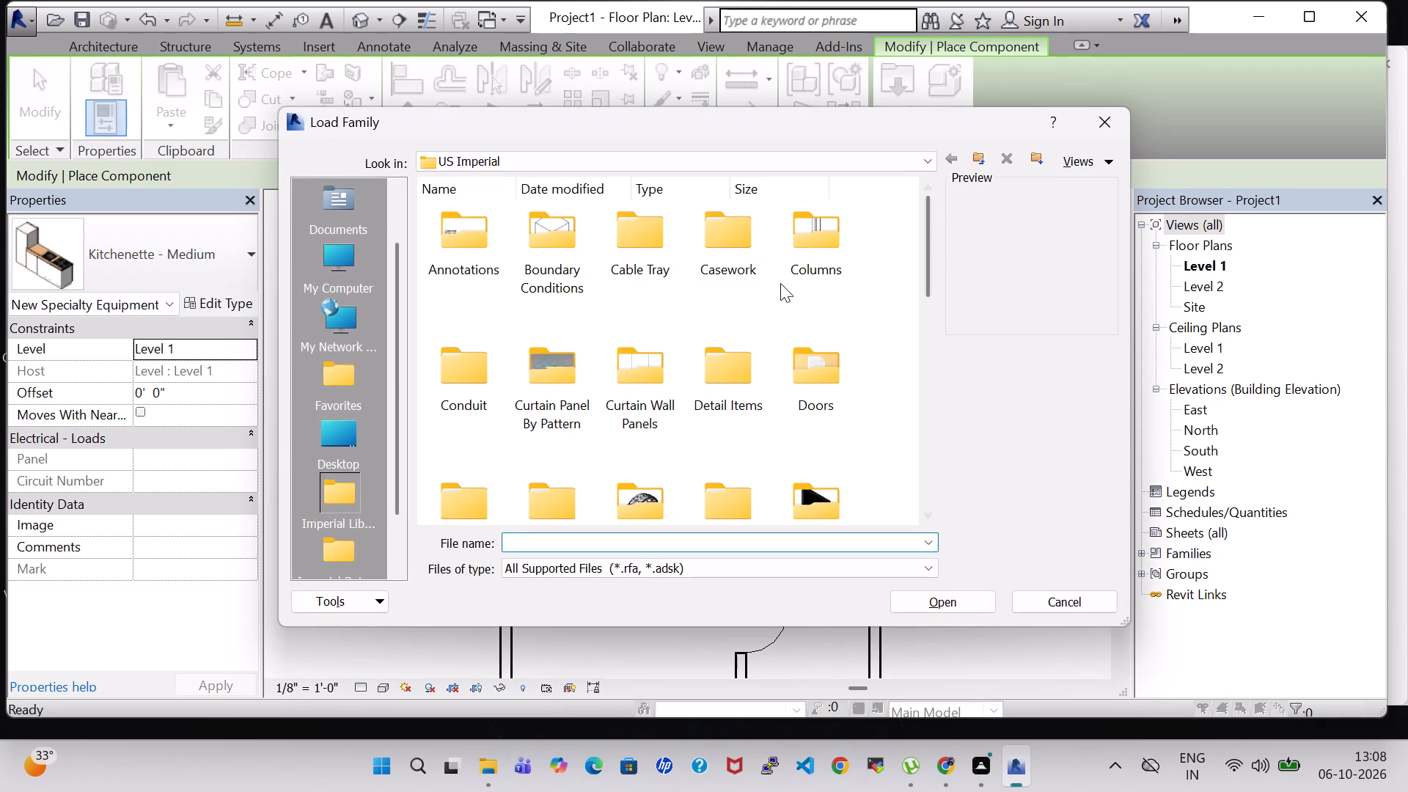
click(693, 388)
double_click(813, 485)
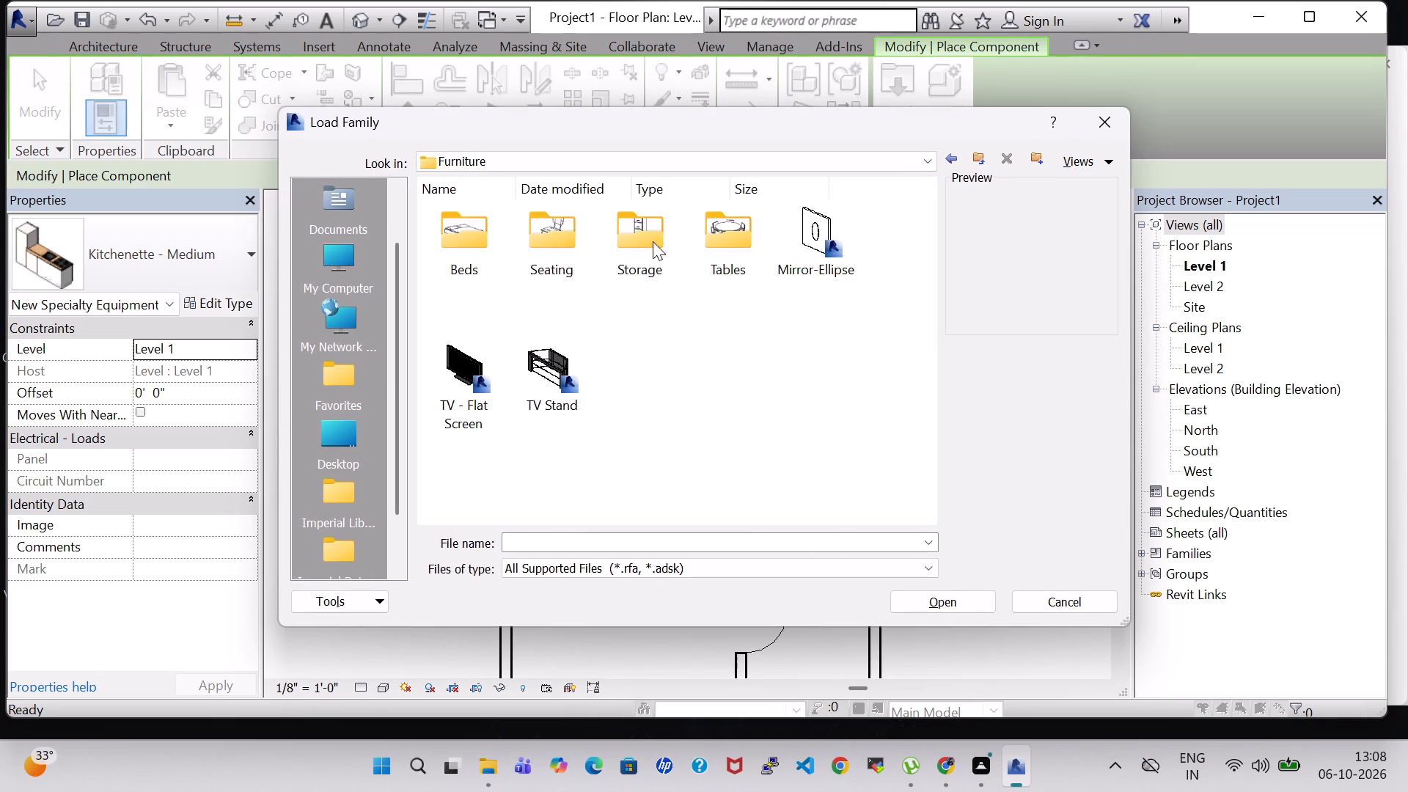
double_click(481, 246)
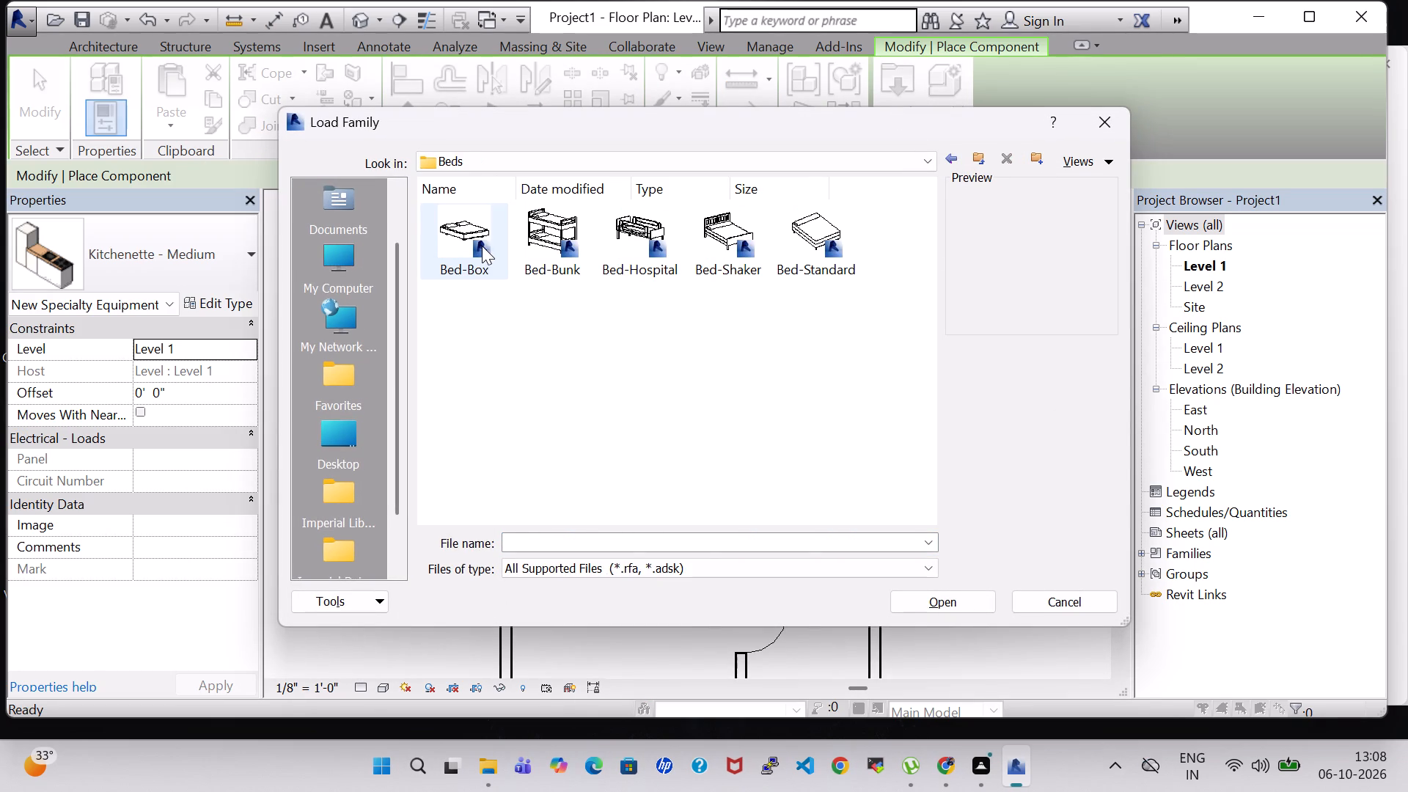
click(795, 246)
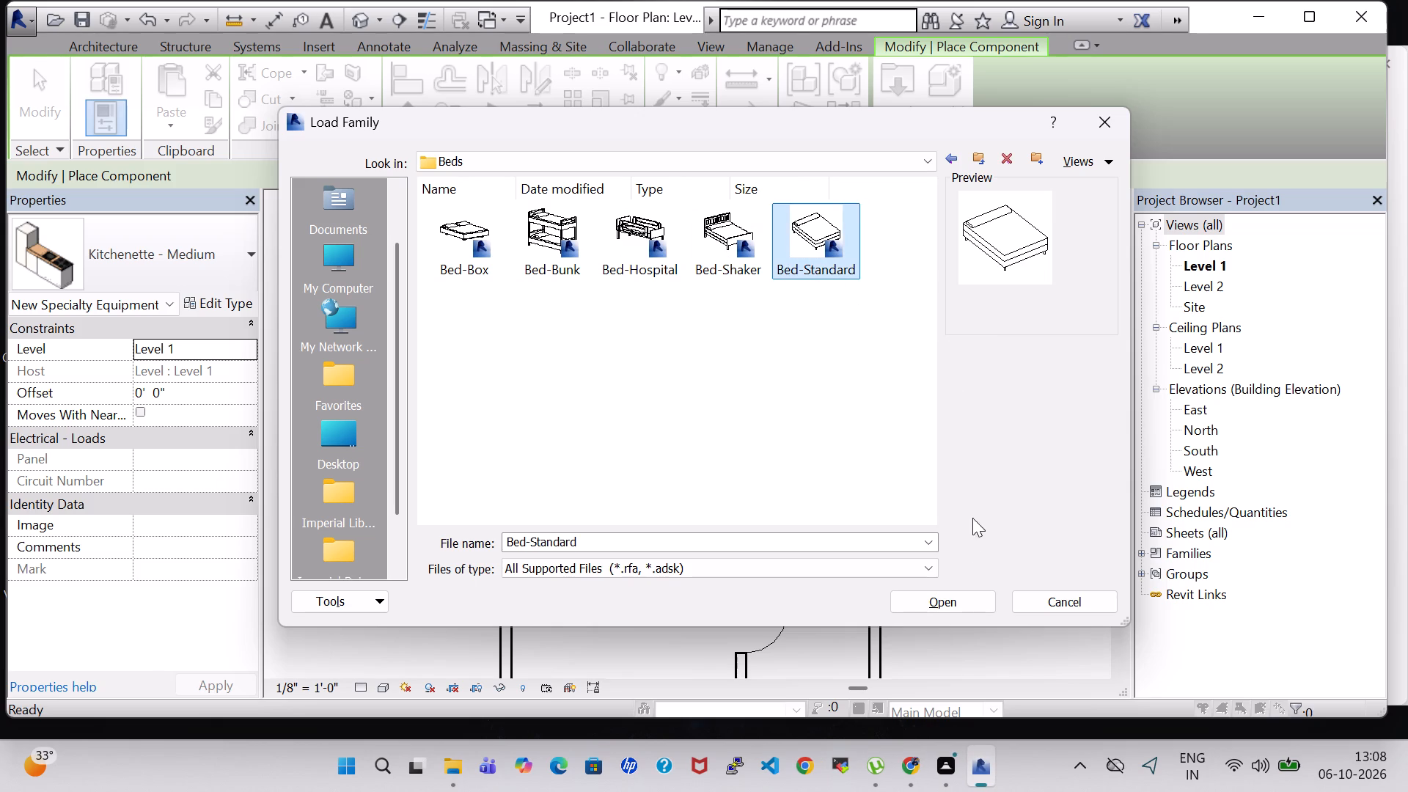
click(438, 222)
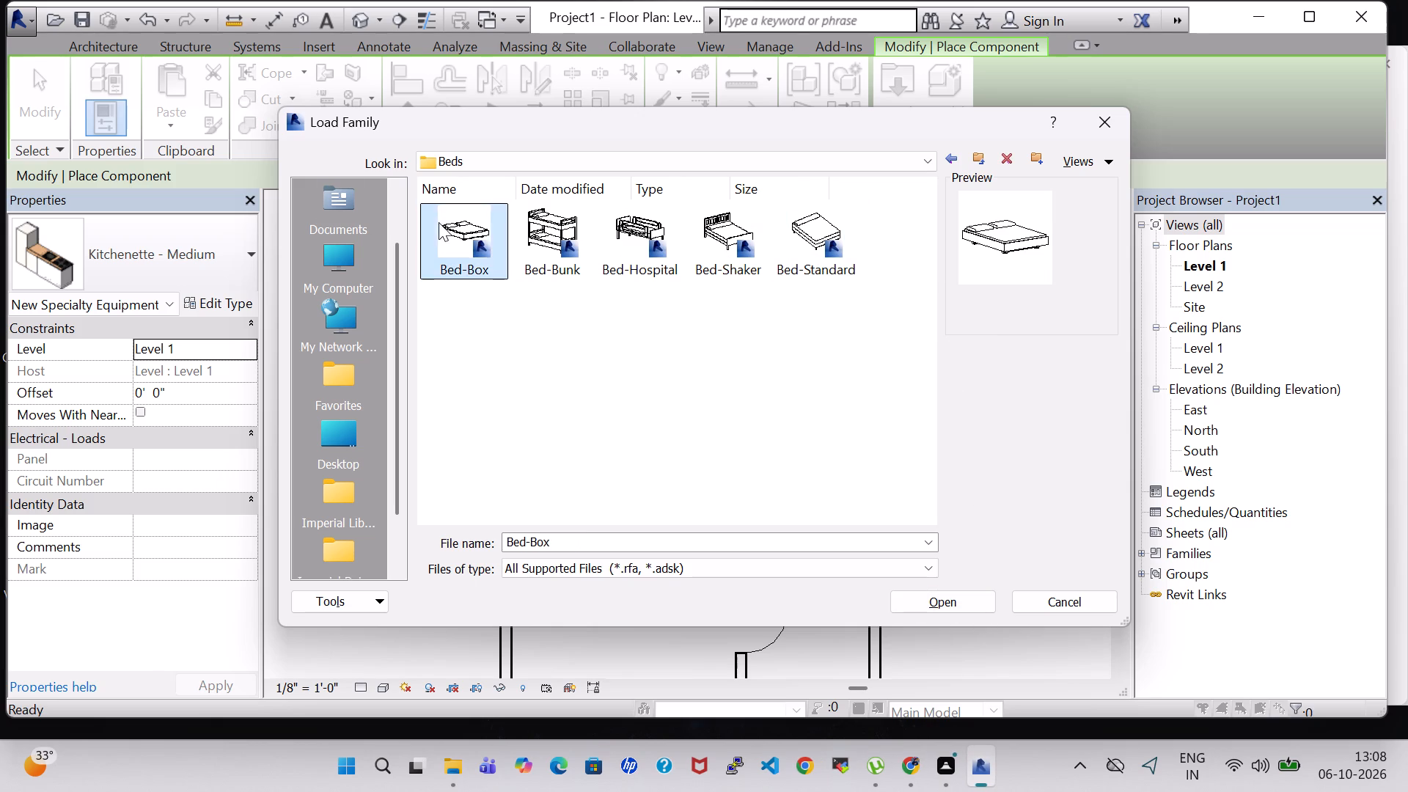
click(945, 610)
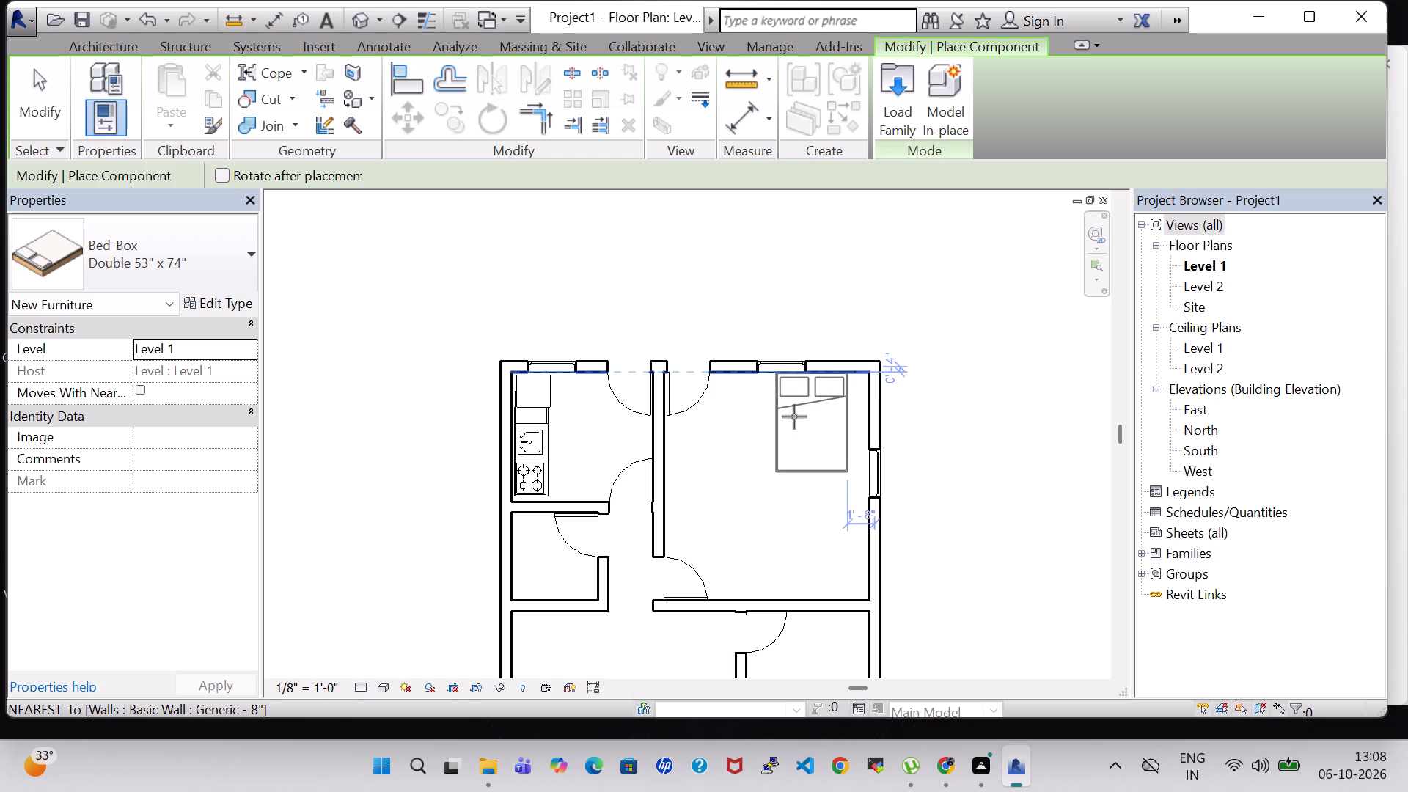
Place a Double 53" x 74" Bed-Box in the northeast room with its head against the north wall, near the east wall.
click(794, 417)
Place a second bed, head south, against the south wall of the east room below the two small rooms, about 7'-3" from its west wall.
scroll(914, 443, down, 1)
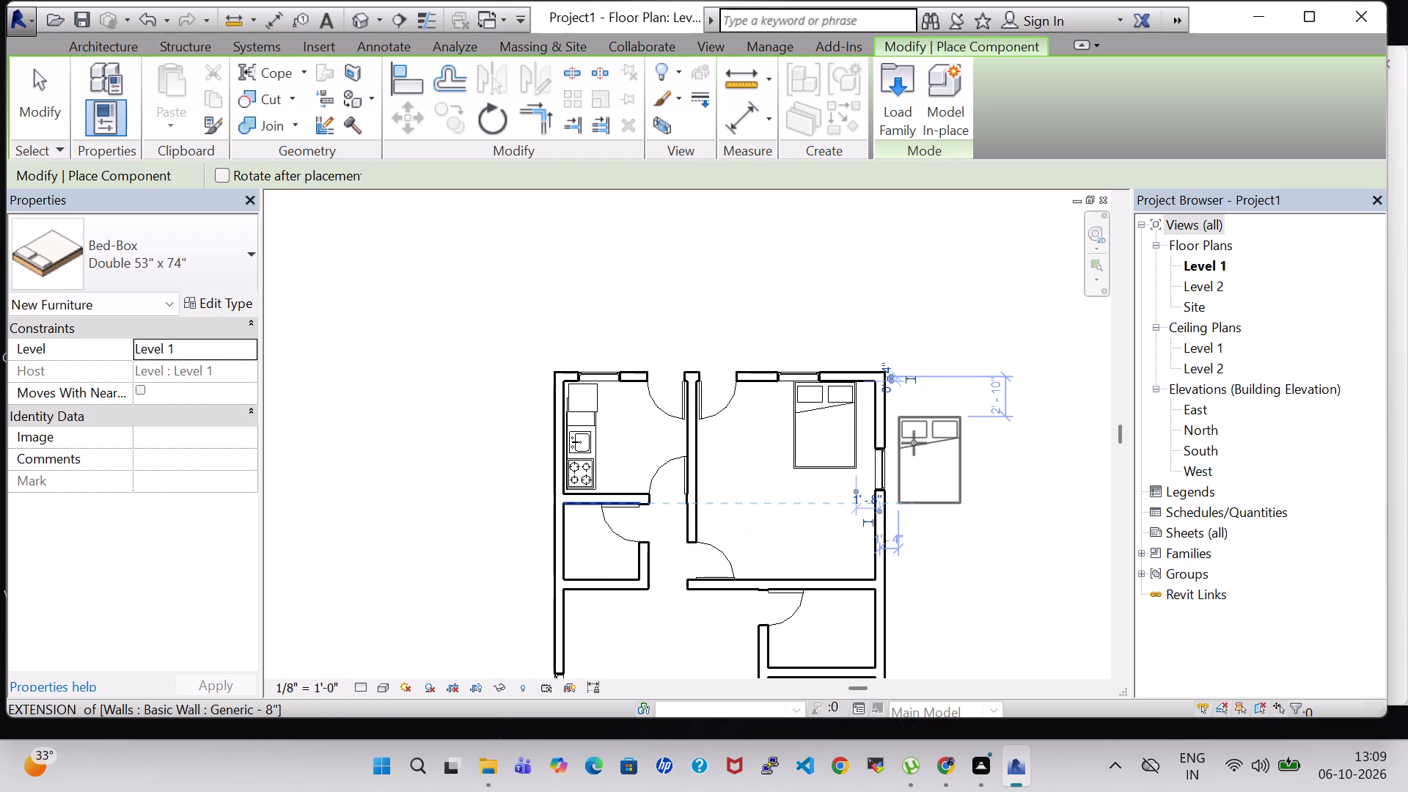
scroll(914, 443, down, 2)
middle_drag(1019, 492, 1005, 304)
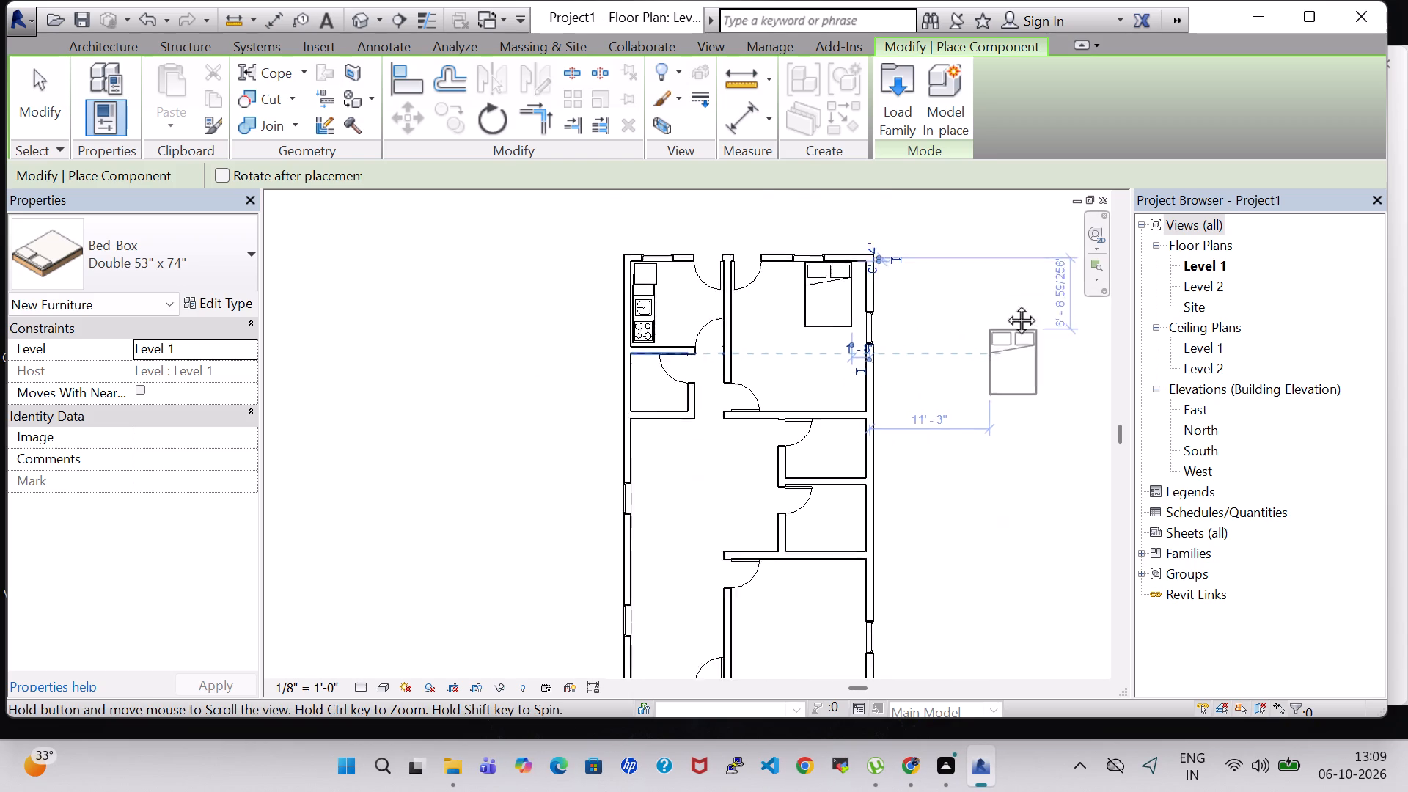
middle_drag(1005, 304, 1006, 296)
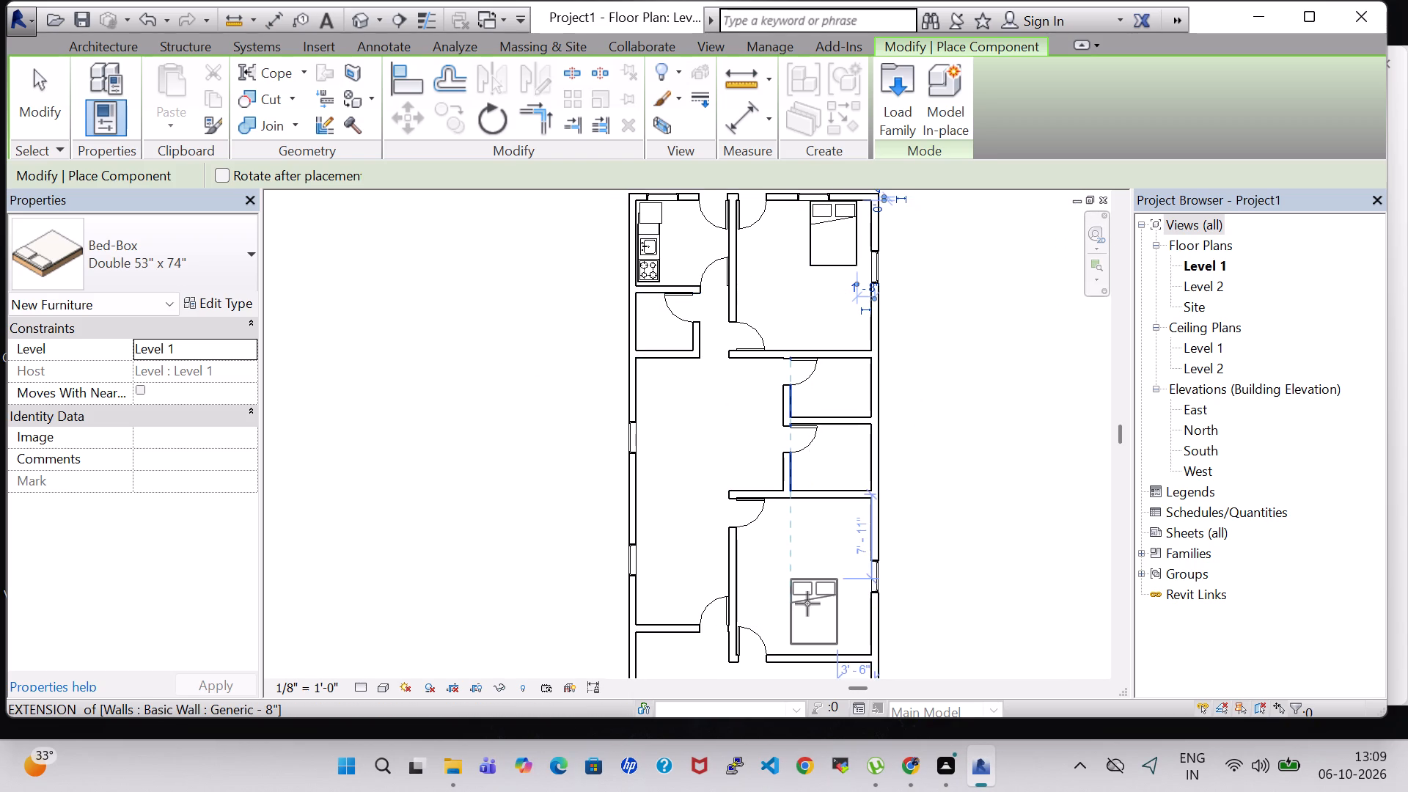
key(space)
key(space)
key(space)
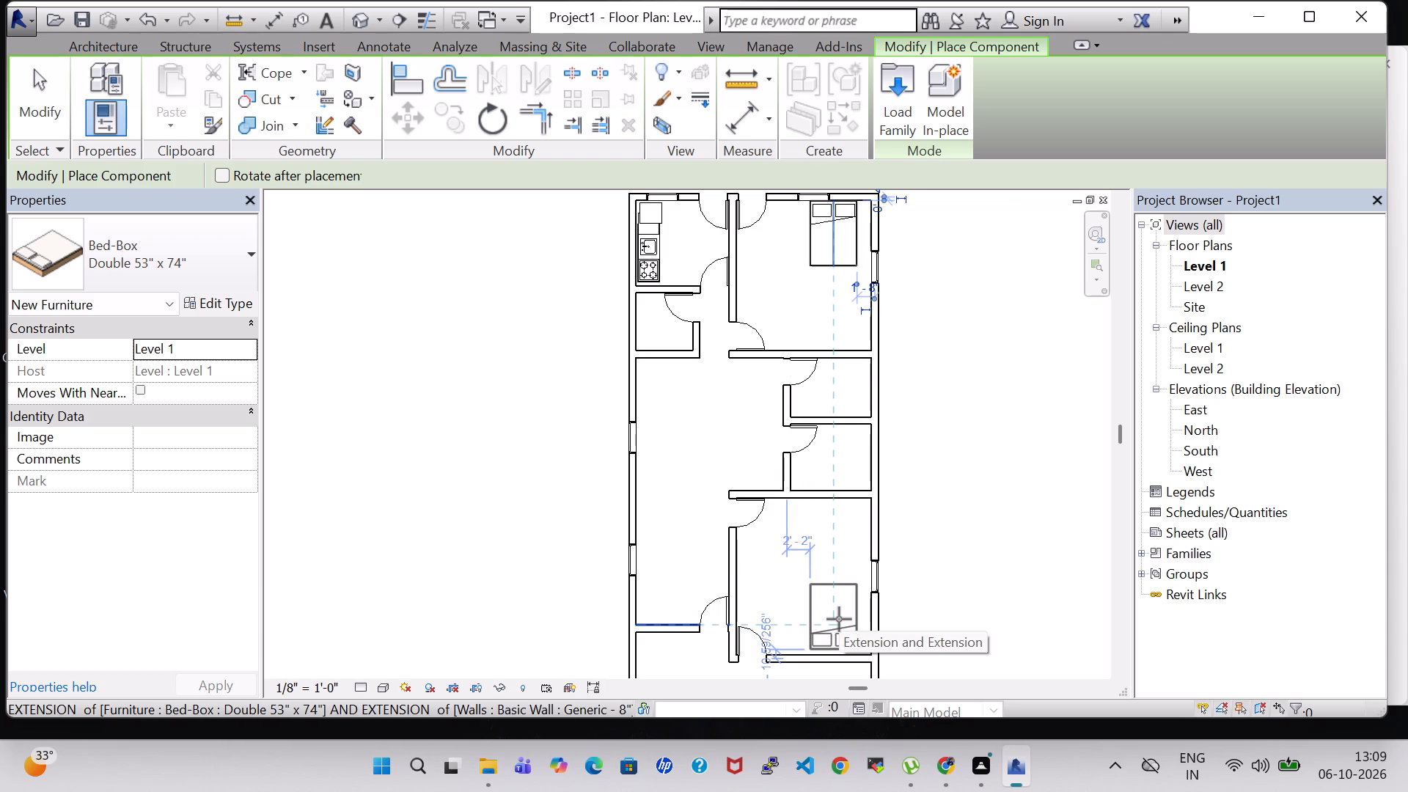
click(839, 619)
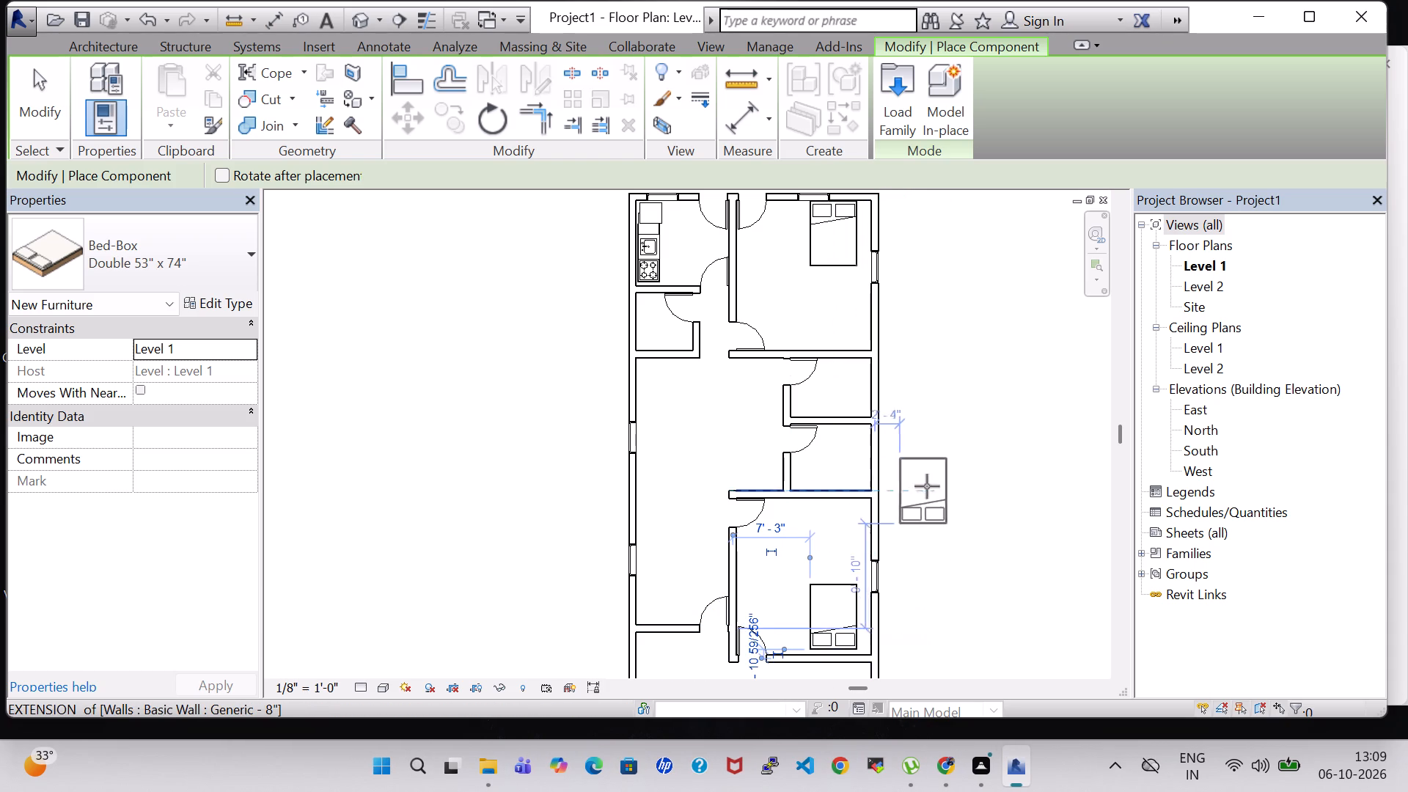
key(Escape)
key(Escape)
click(817, 624)
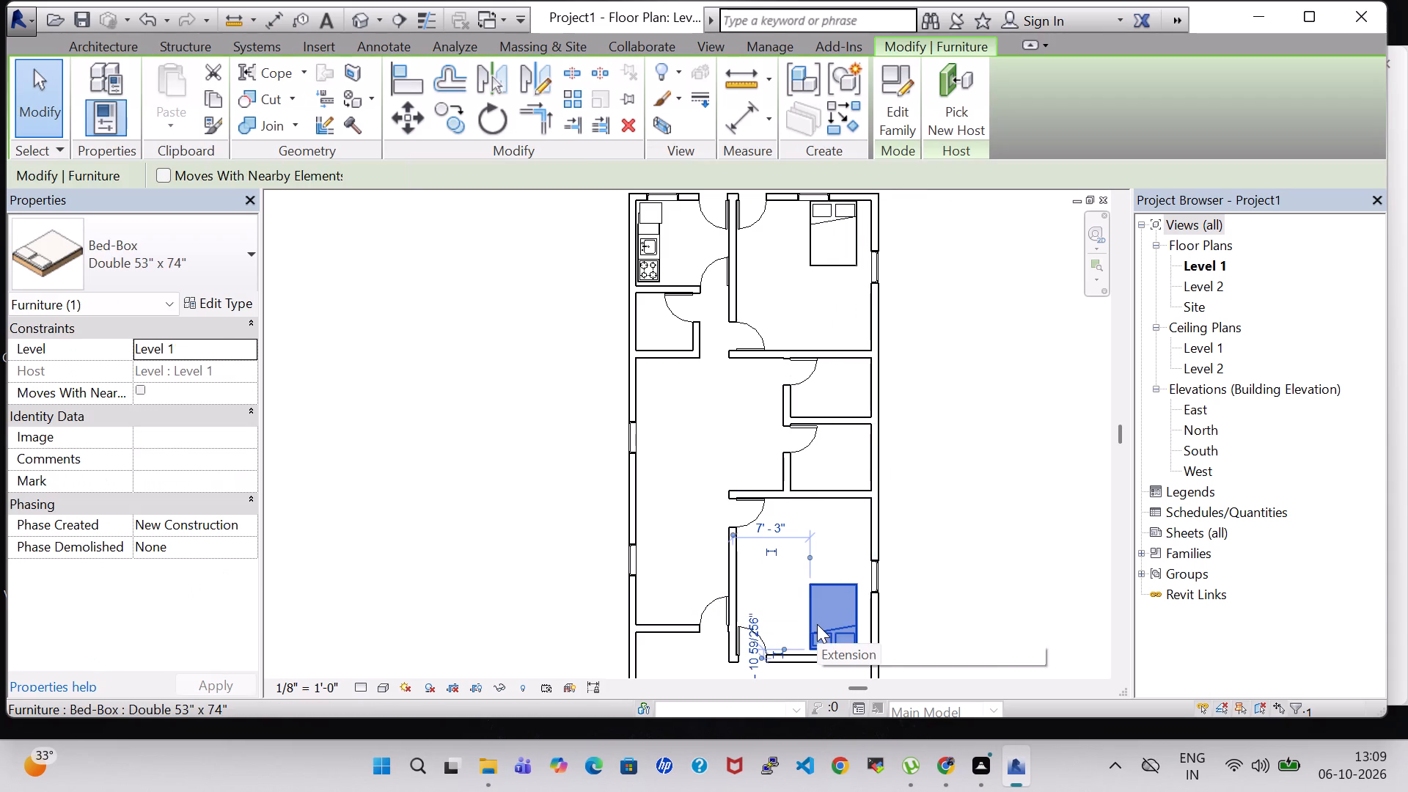
key(Down)
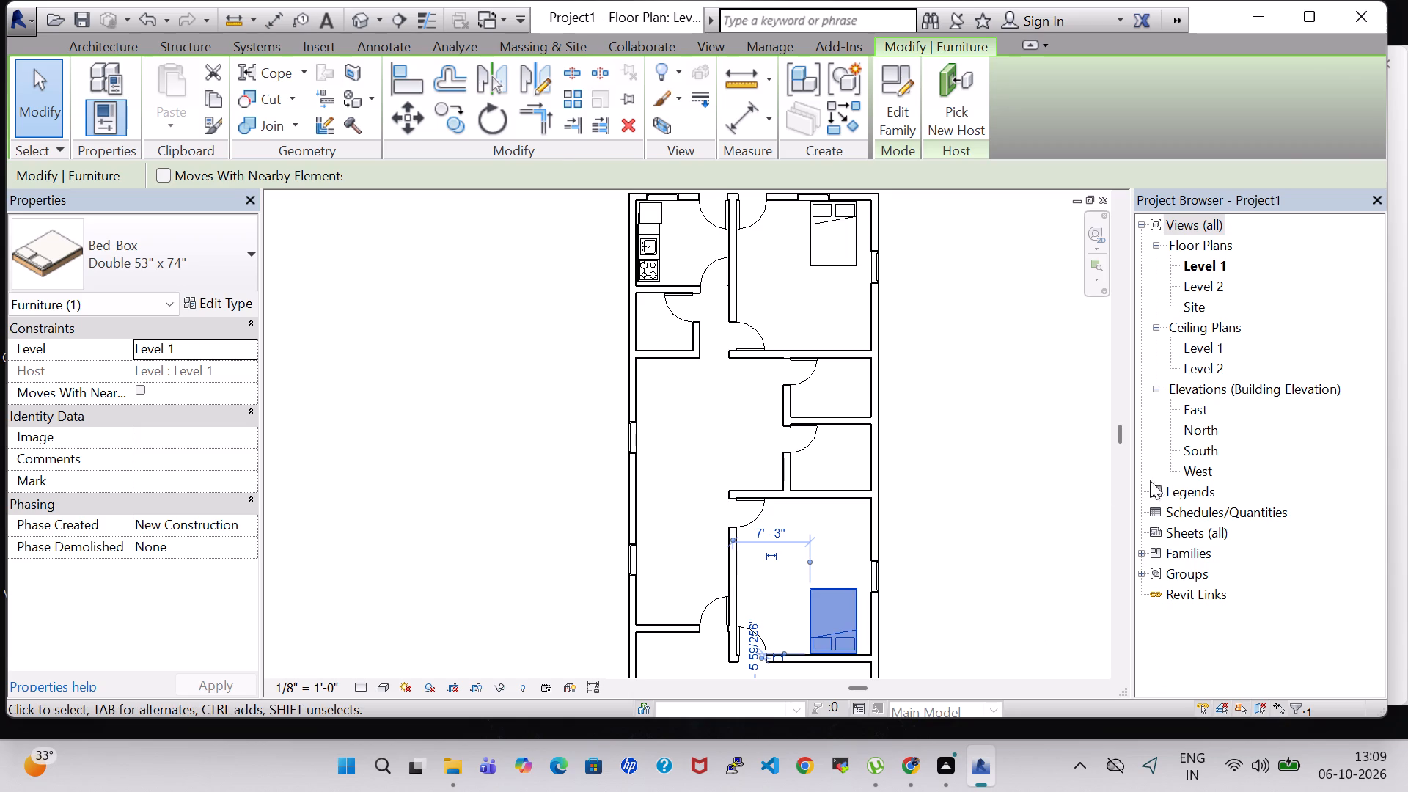
click(948, 459)
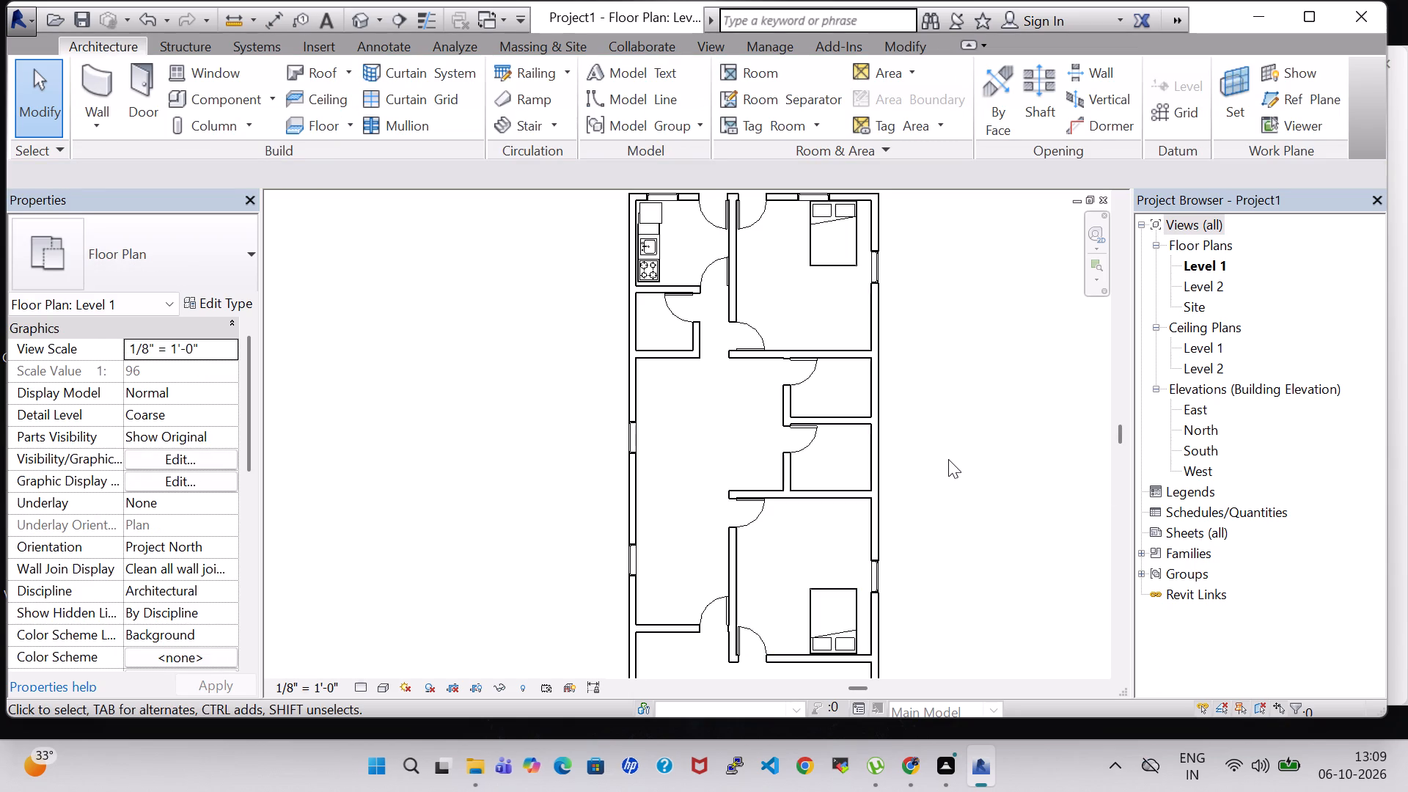
Start component placement and load the Table-Night Stand family from the Tables folder of the Furniture library.
click(228, 101)
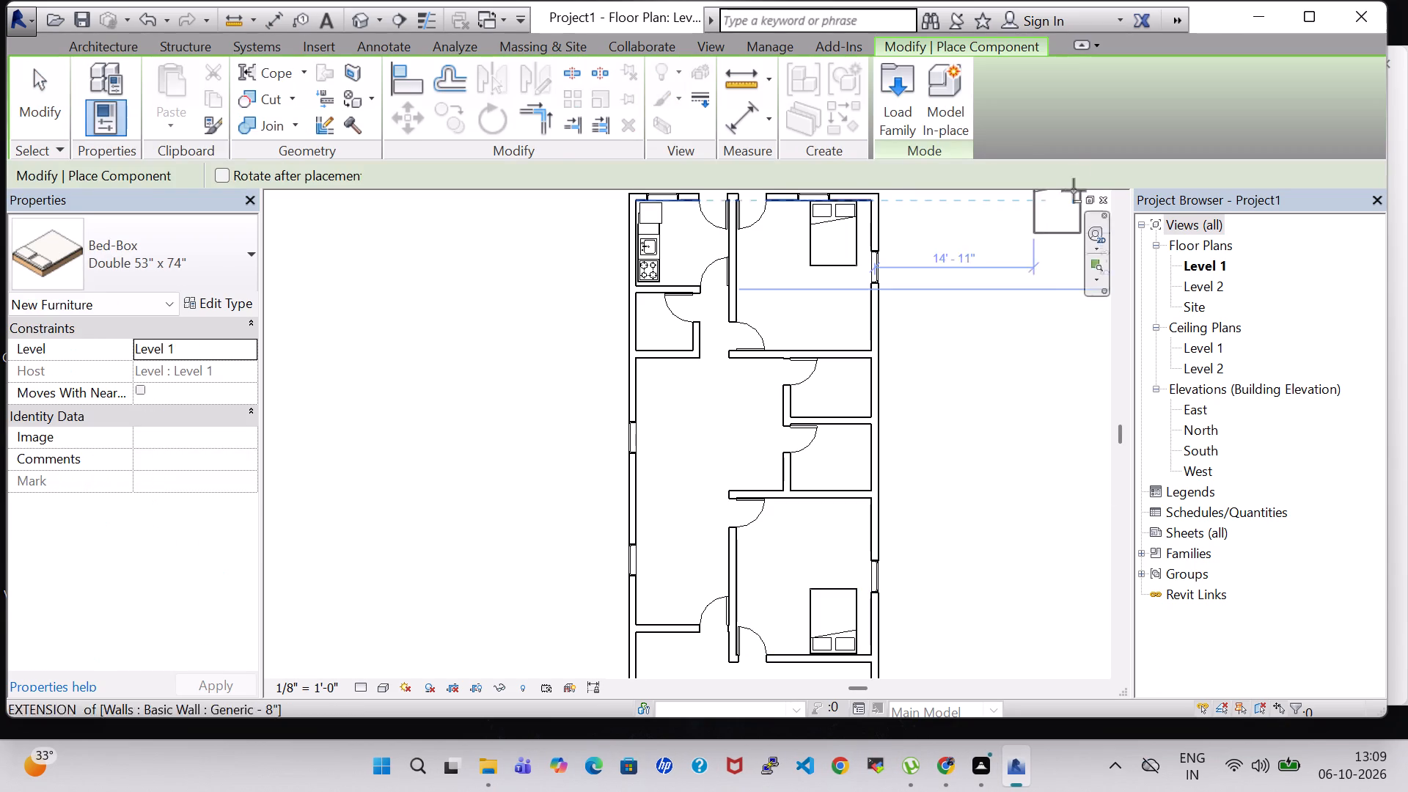
key(Escape)
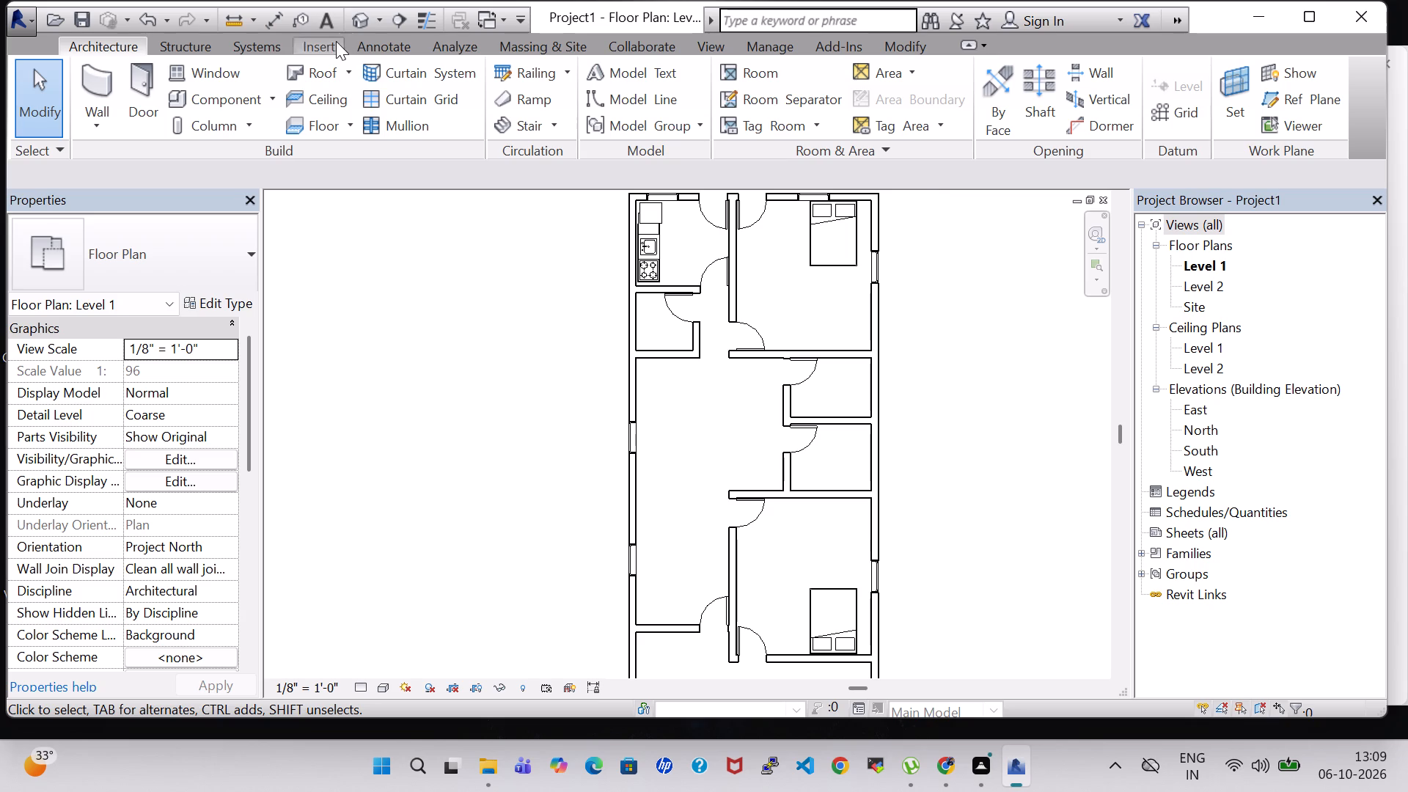
click(208, 95)
click(901, 117)
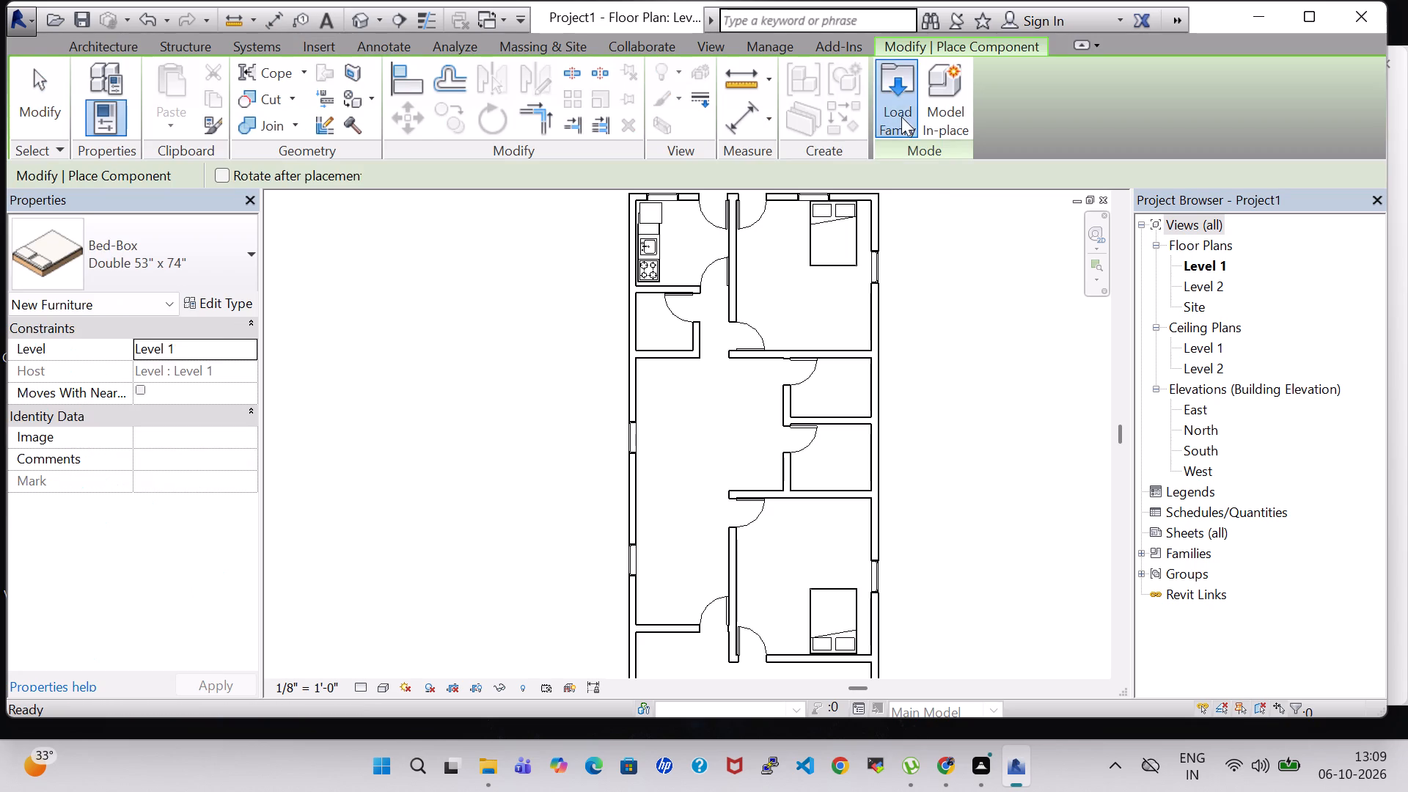
scroll(823, 377, down, 1)
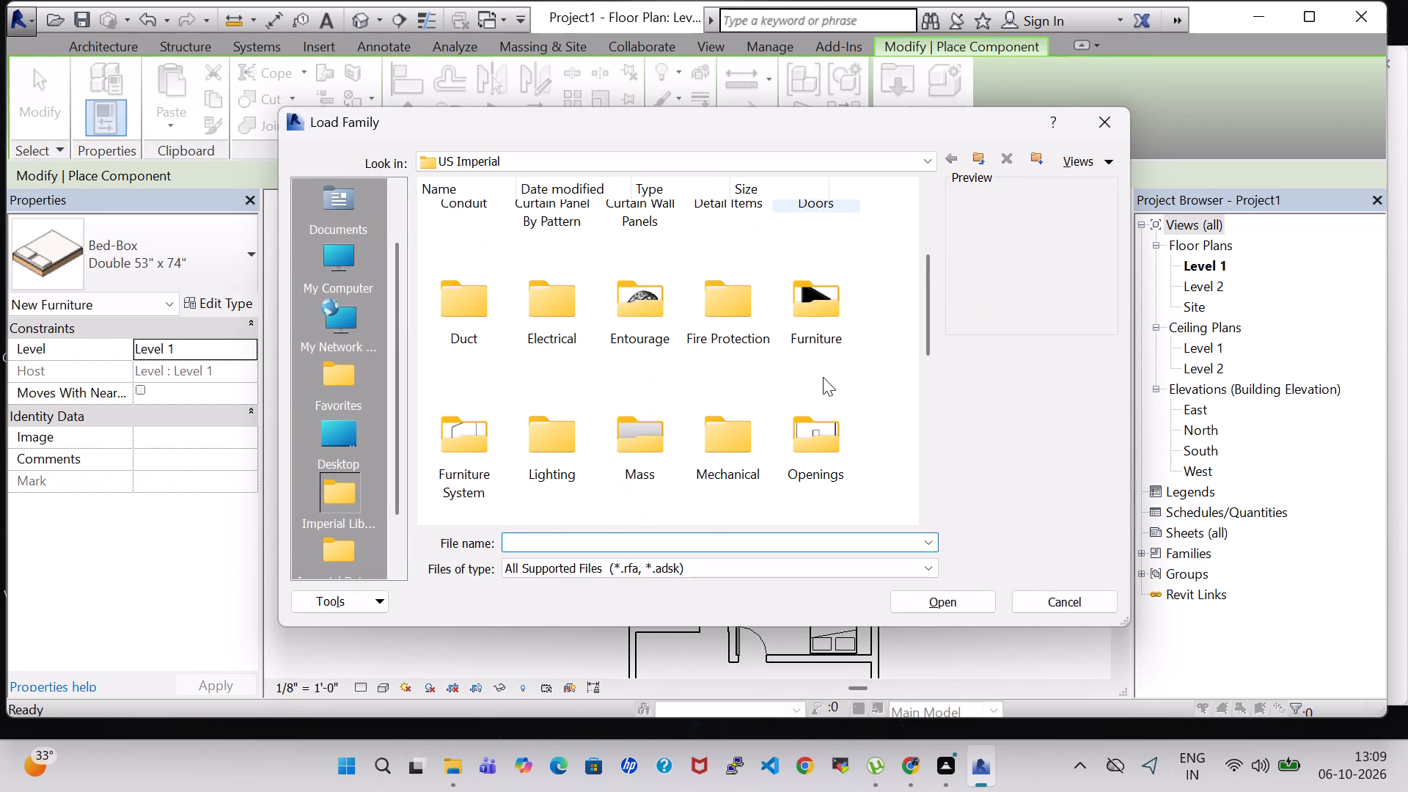
double_click(831, 303)
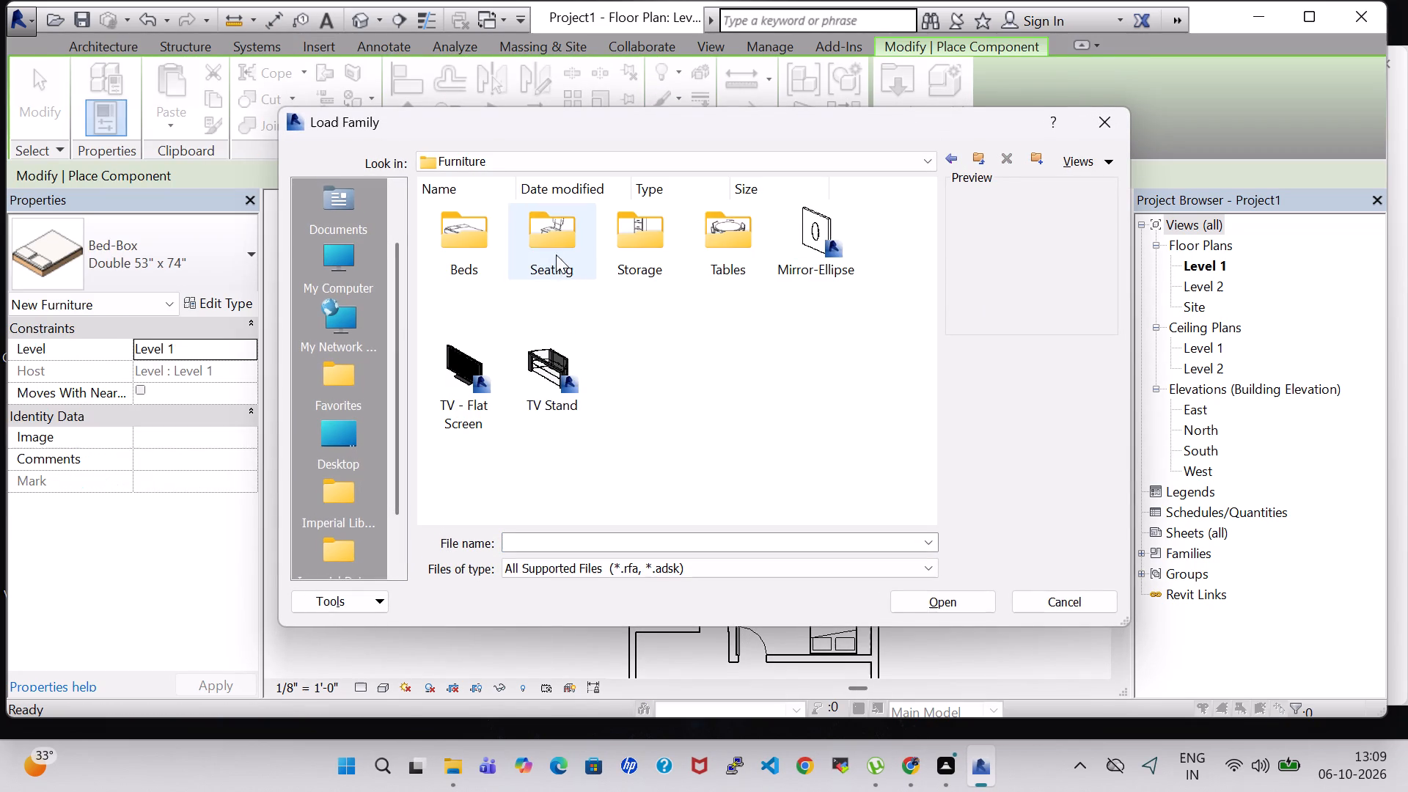
double_click(740, 257)
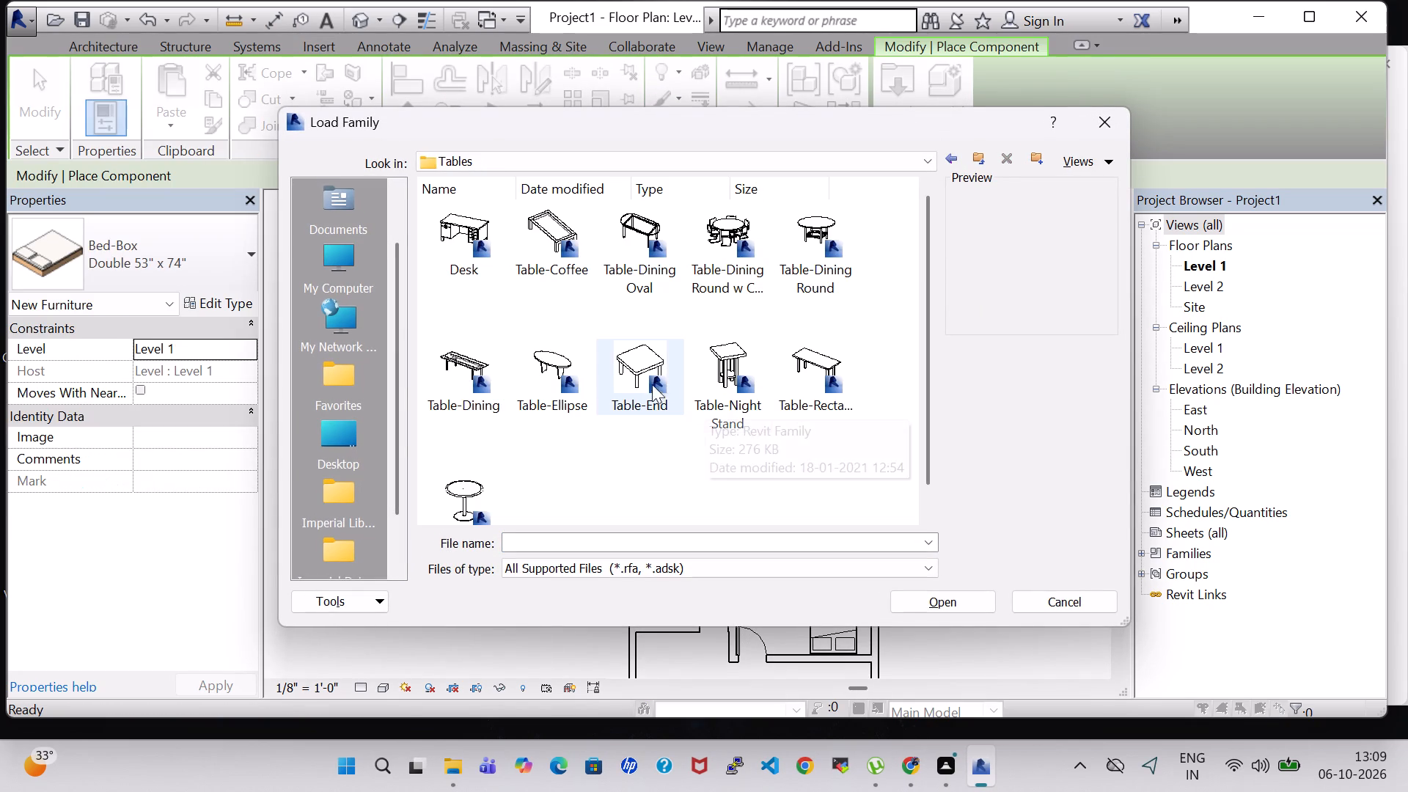
click(727, 352)
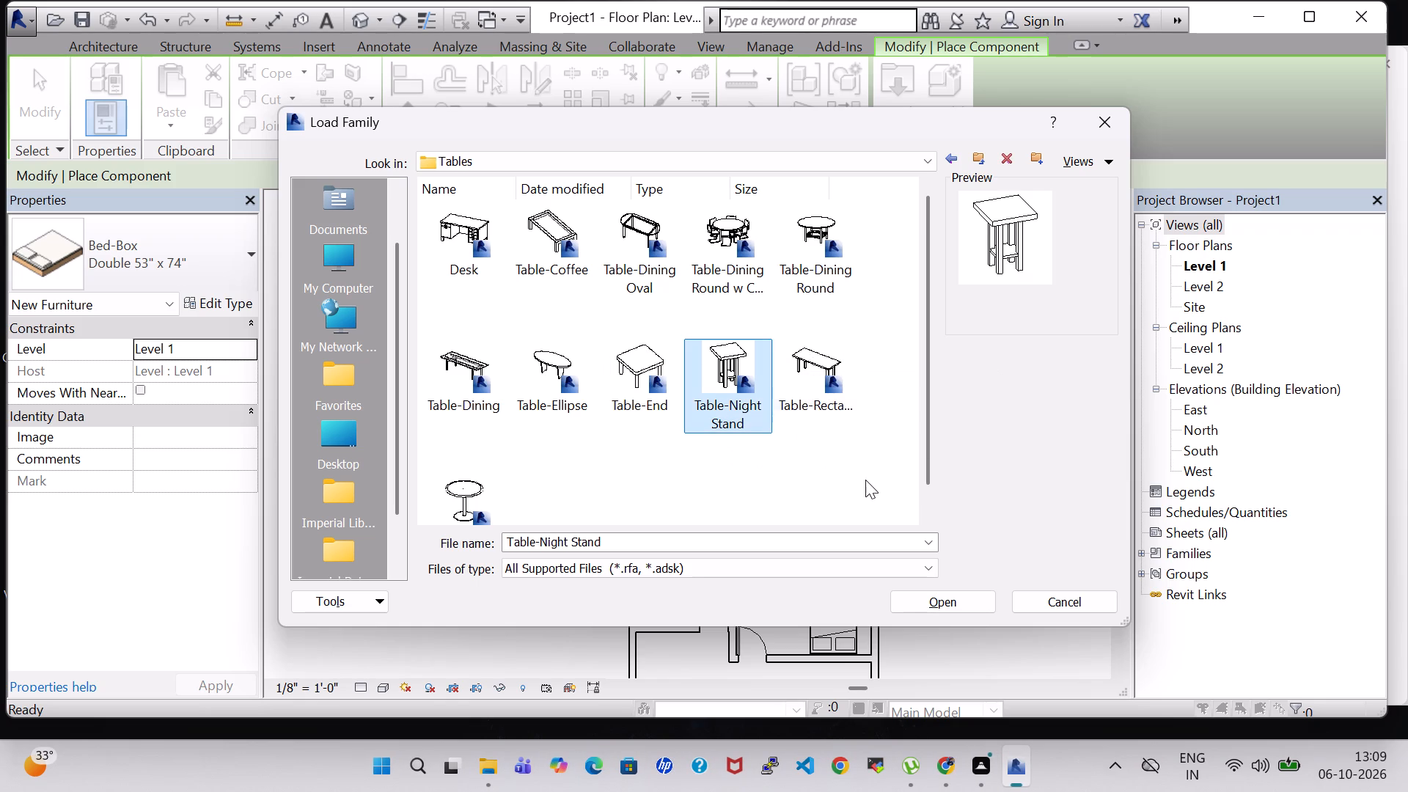
click(912, 598)
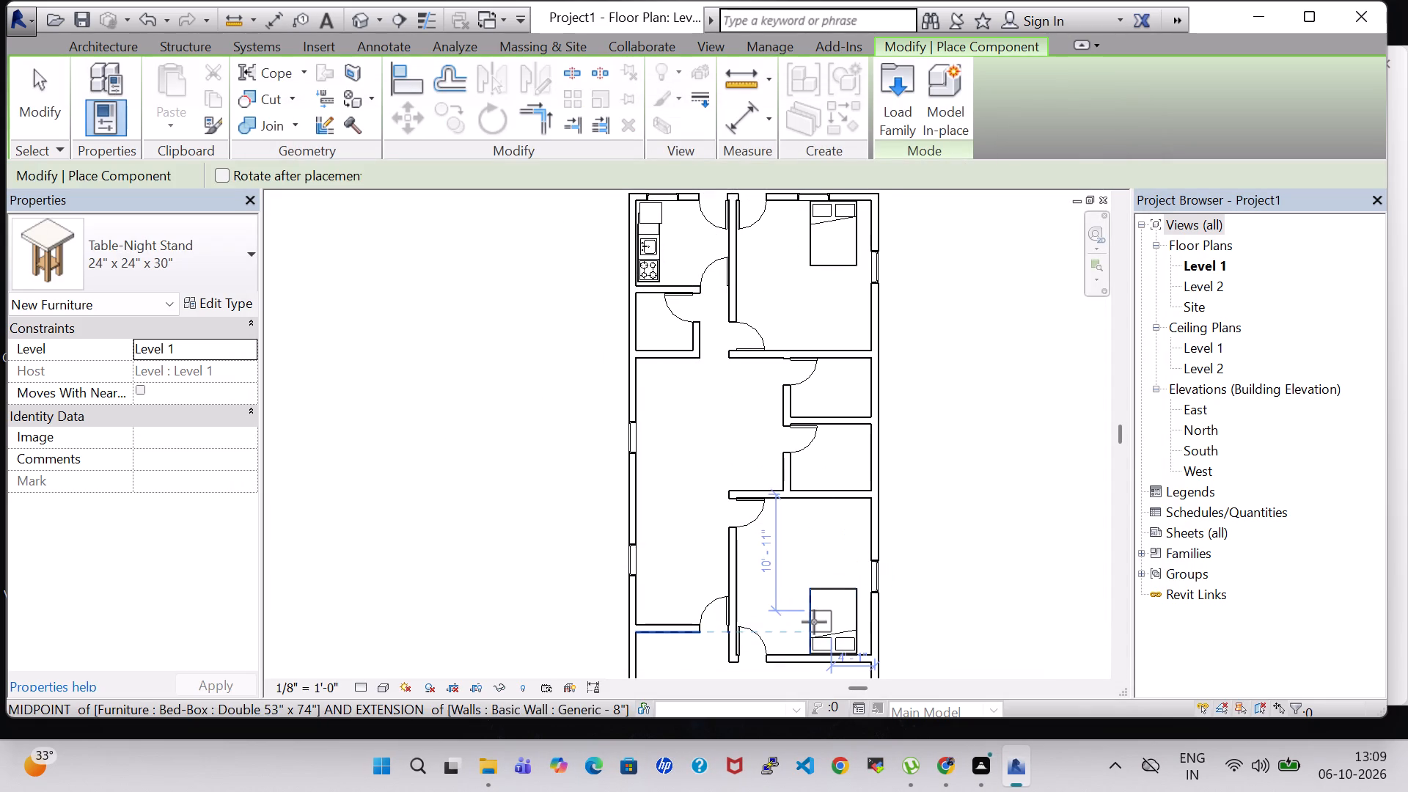
Place a 24" x 24" x 30" night stand on the west side of the southern bed, against the room's south wall.
scroll(810, 622, up, 4)
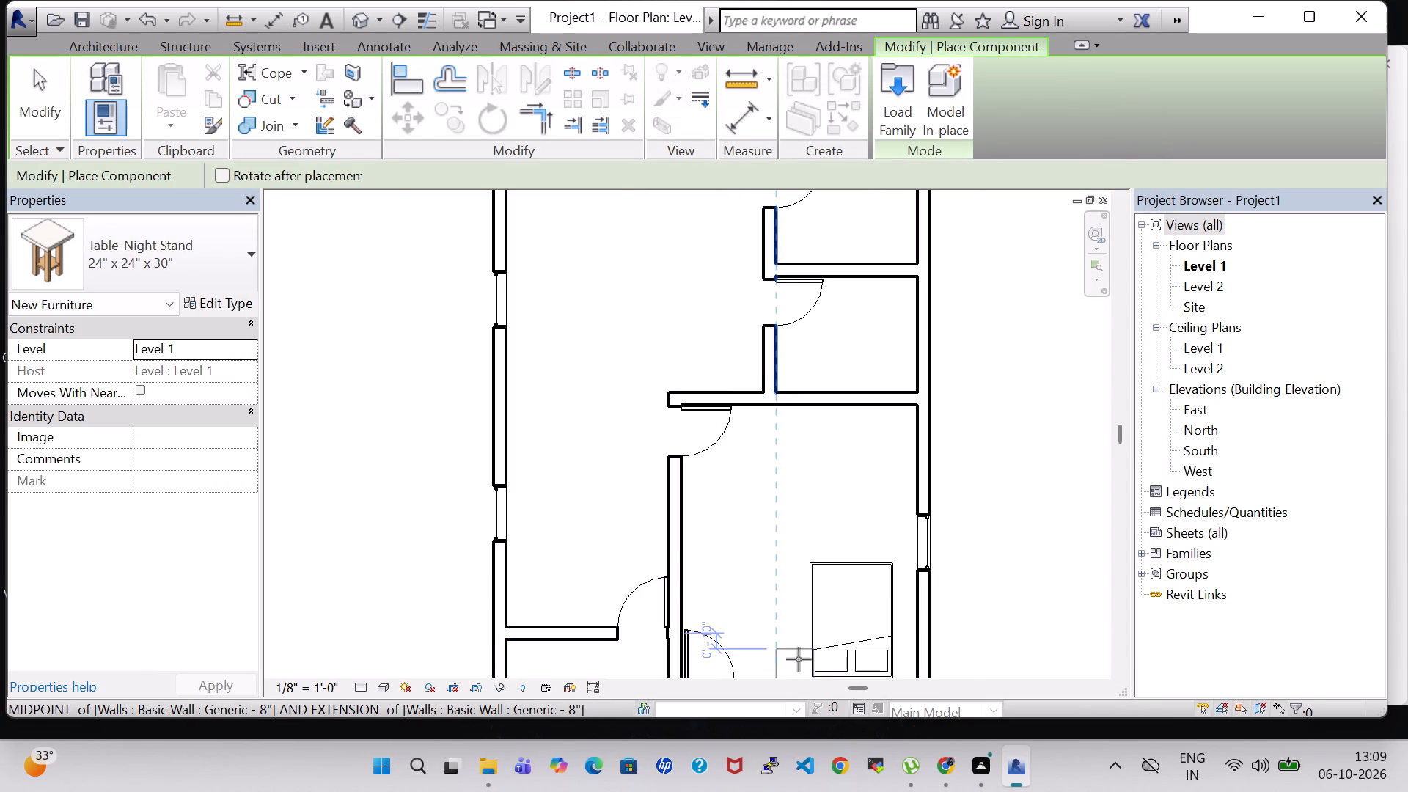
scroll(799, 656, up, 2)
middle_drag(809, 639, 940, 465)
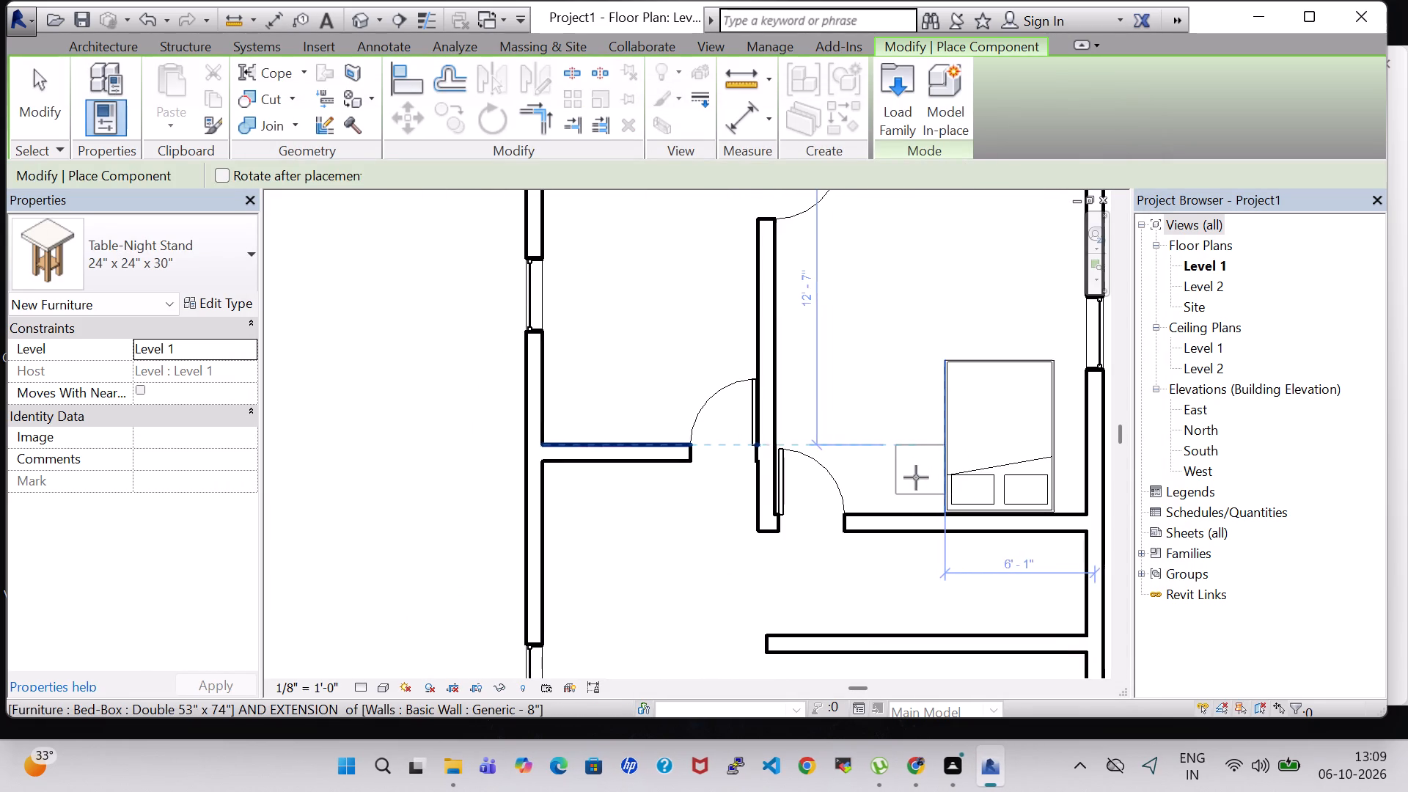
click(914, 480)
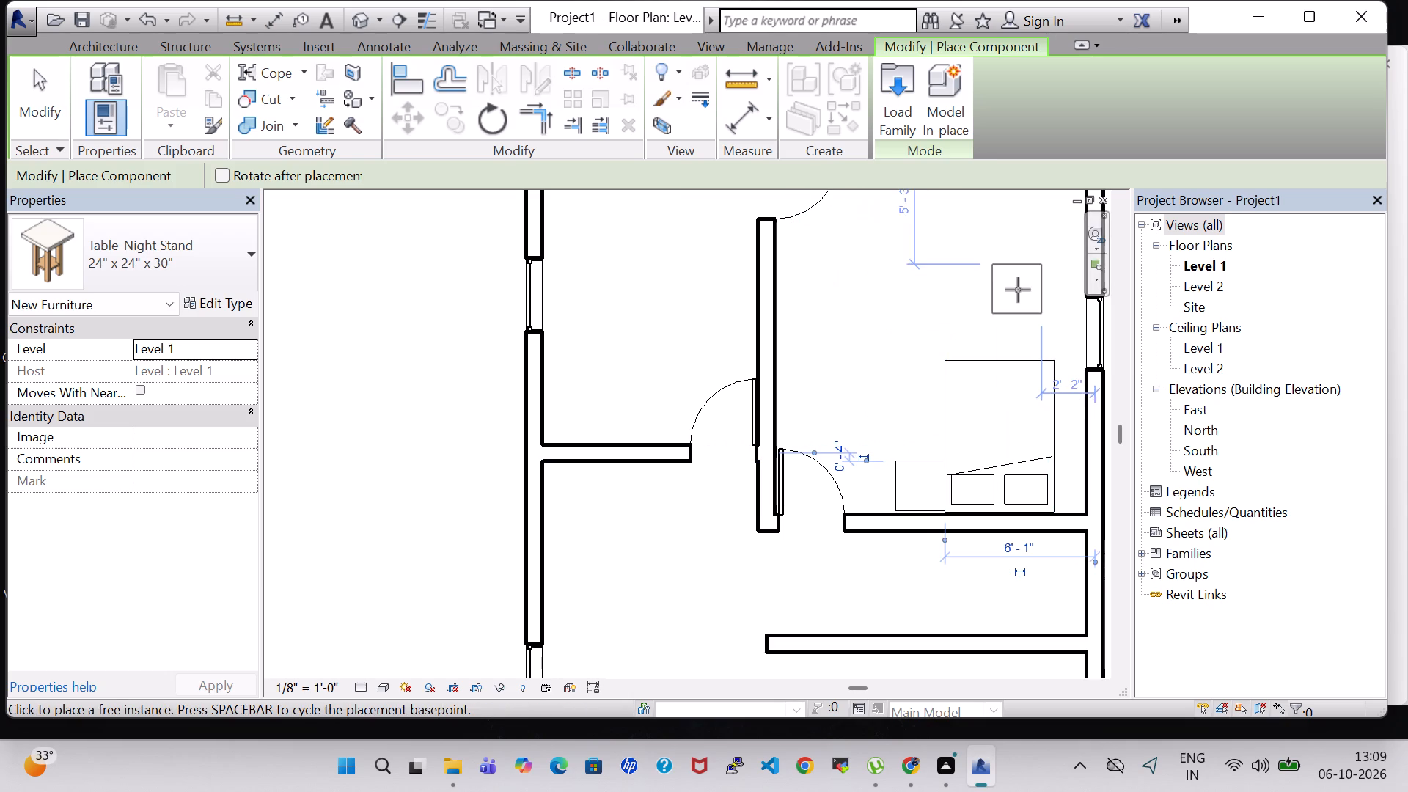
Place a second night stand against the north wall, west of the northeast room's bed, about 6'-7" from the east wall.
scroll(1018, 290, down, 2)
middle_drag(922, 397, 801, 596)
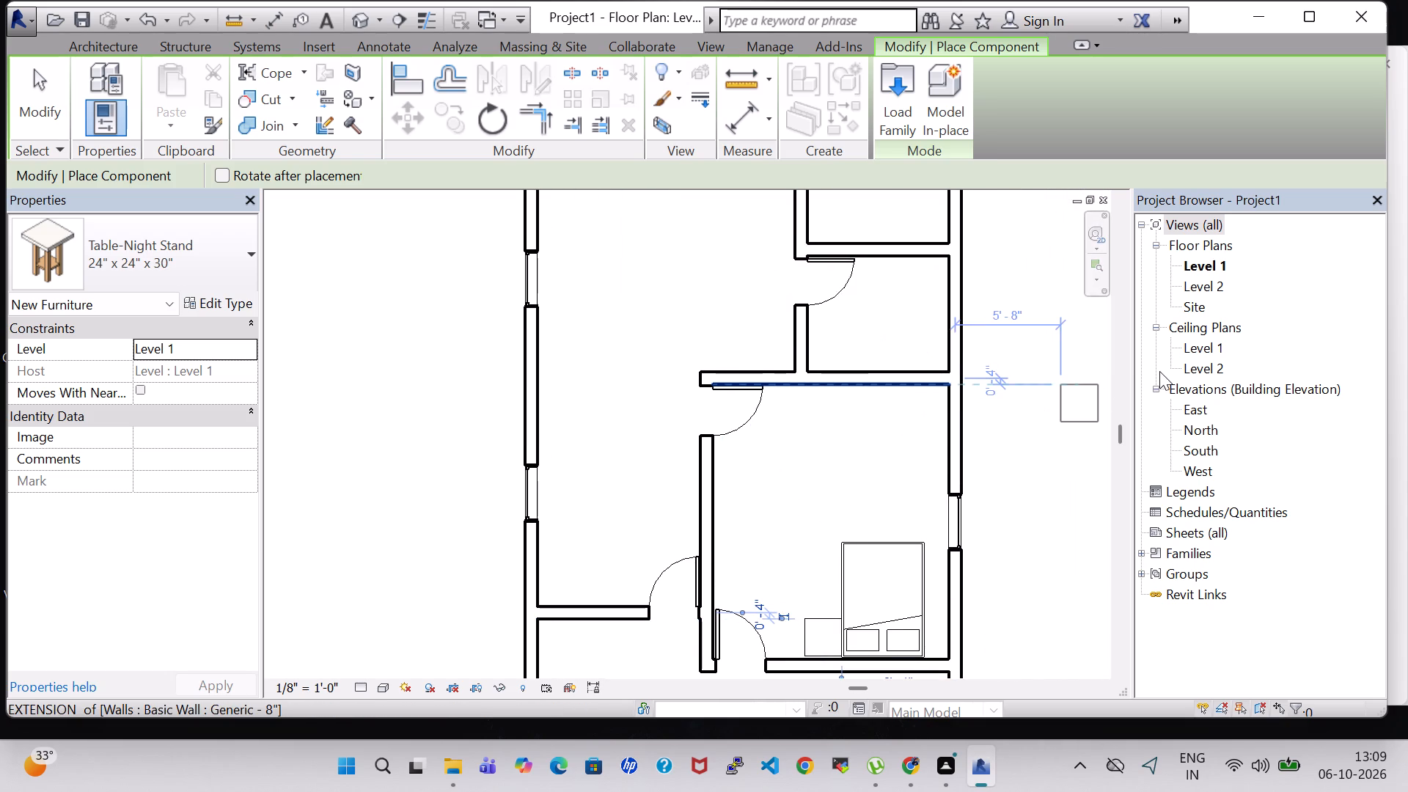
middle_drag(1180, 282, 1093, 380)
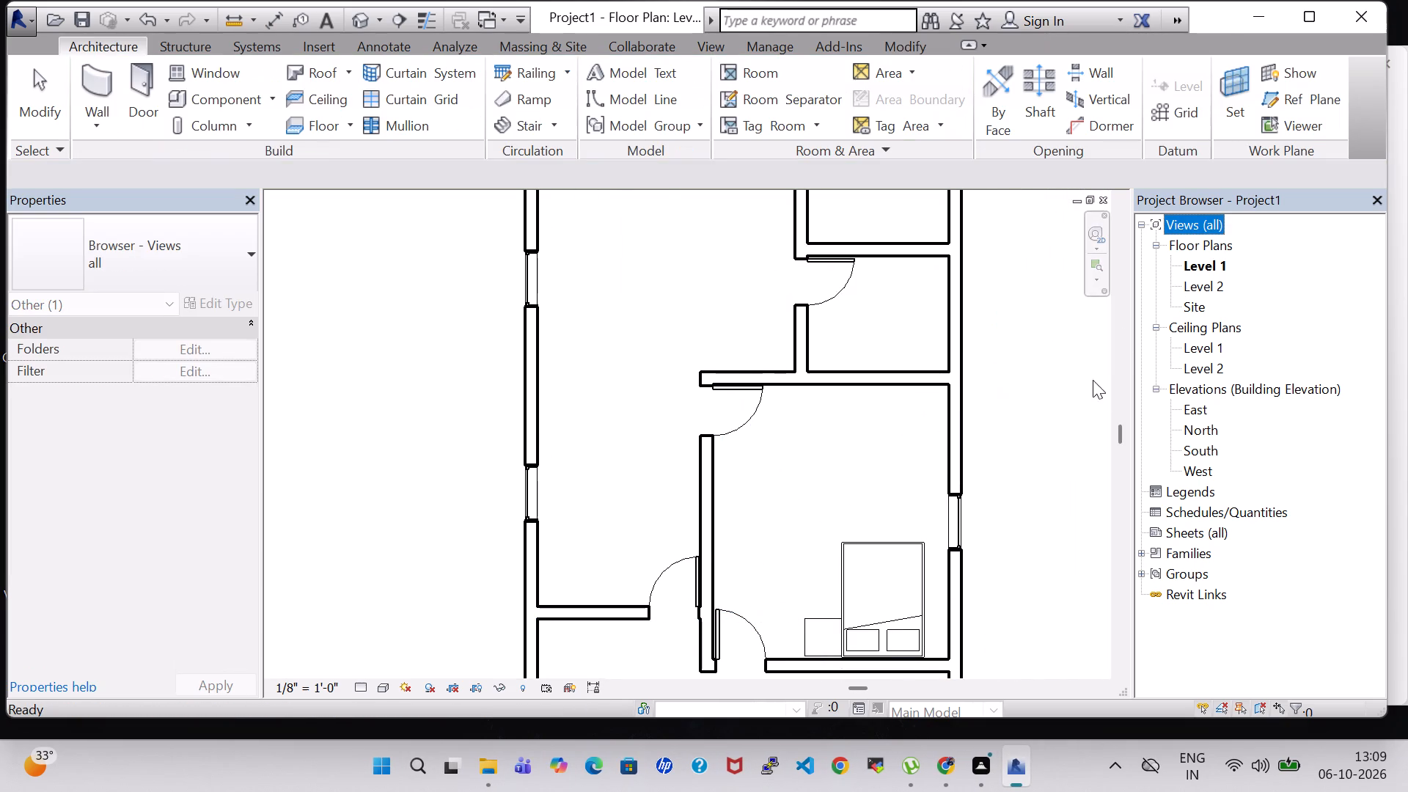
middle_drag(1093, 380, 1045, 607)
key(grave)
scroll(1029, 366, down, 1)
click(1013, 366)
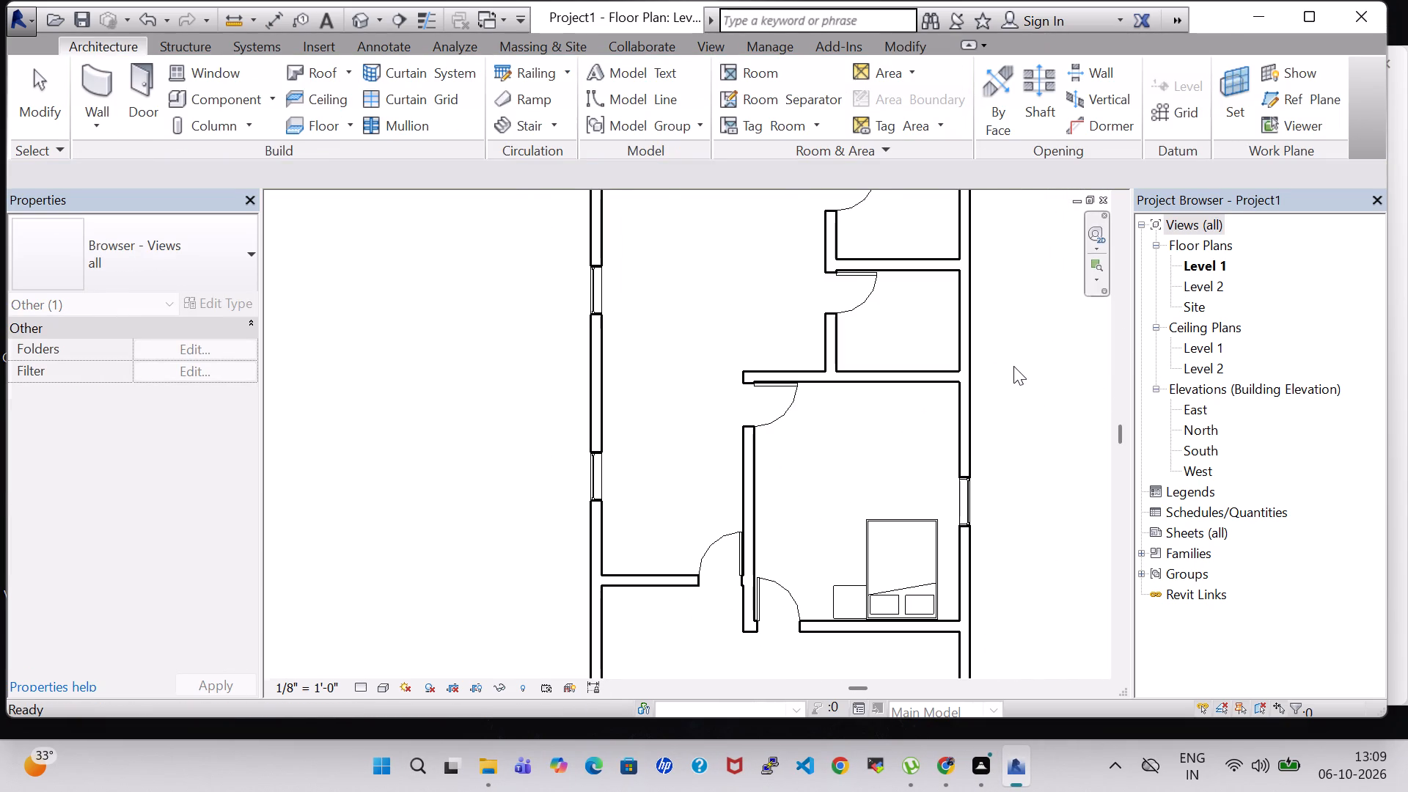
middle_drag(1013, 366, 1001, 635)
middle_drag(1026, 359, 1026, 472)
click(195, 92)
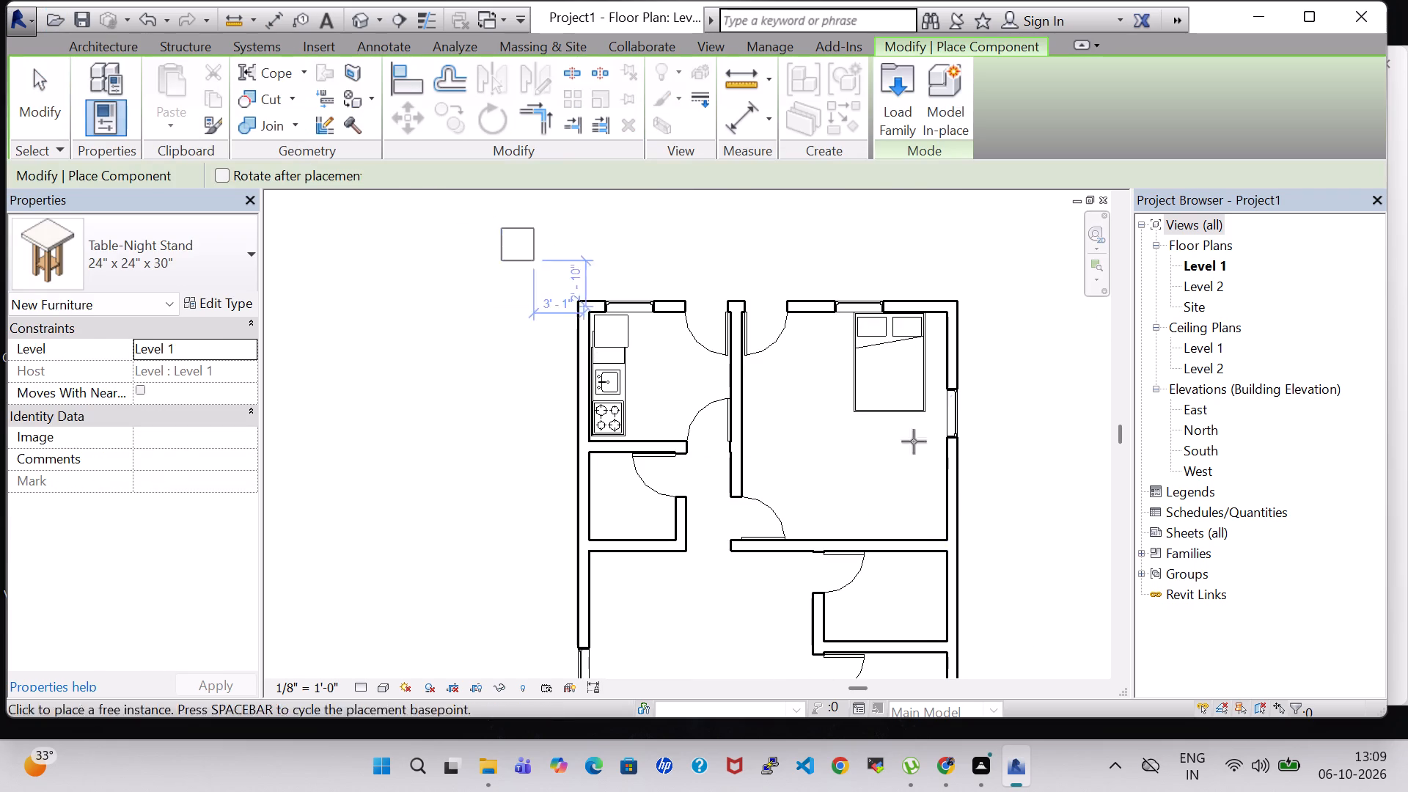
click(835, 334)
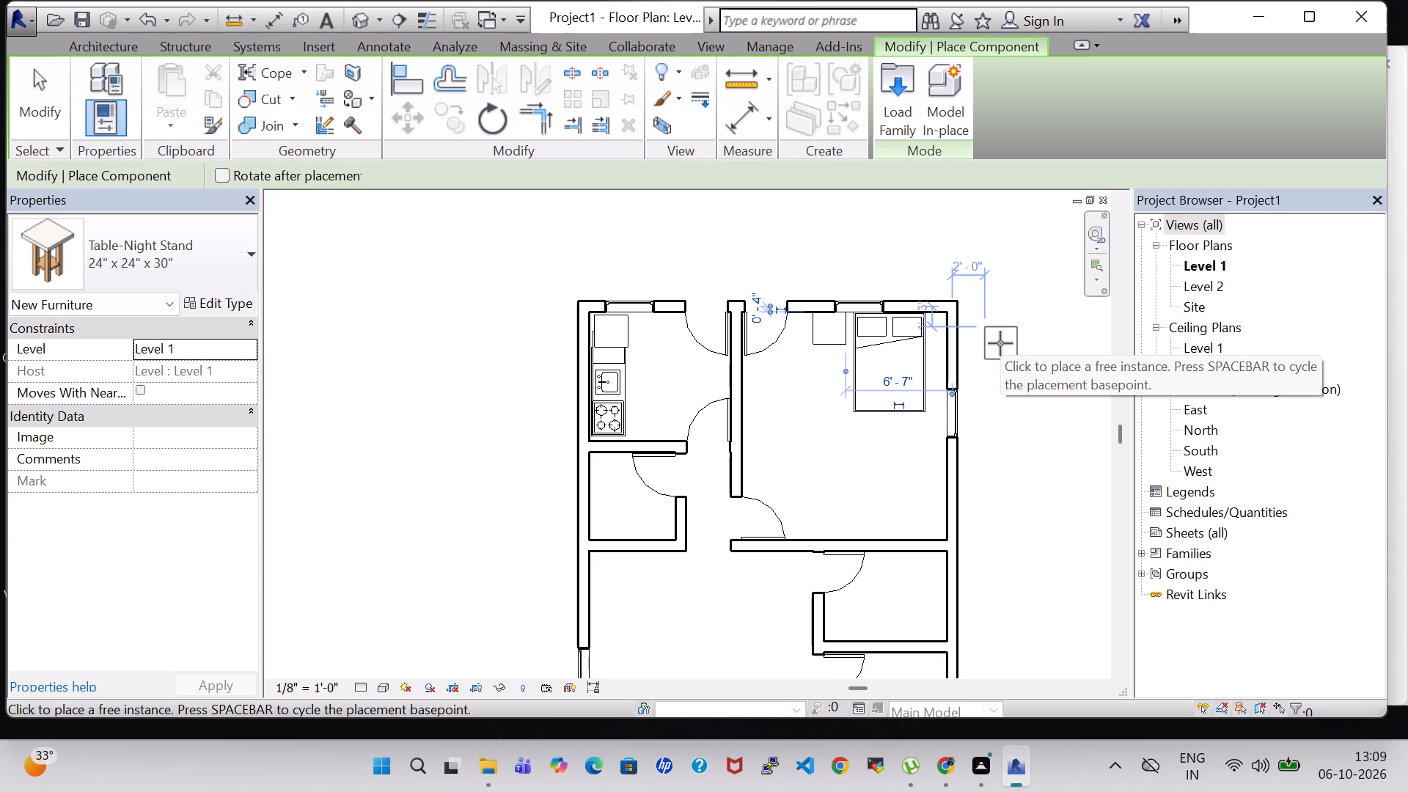
key(grave)
key(grave)
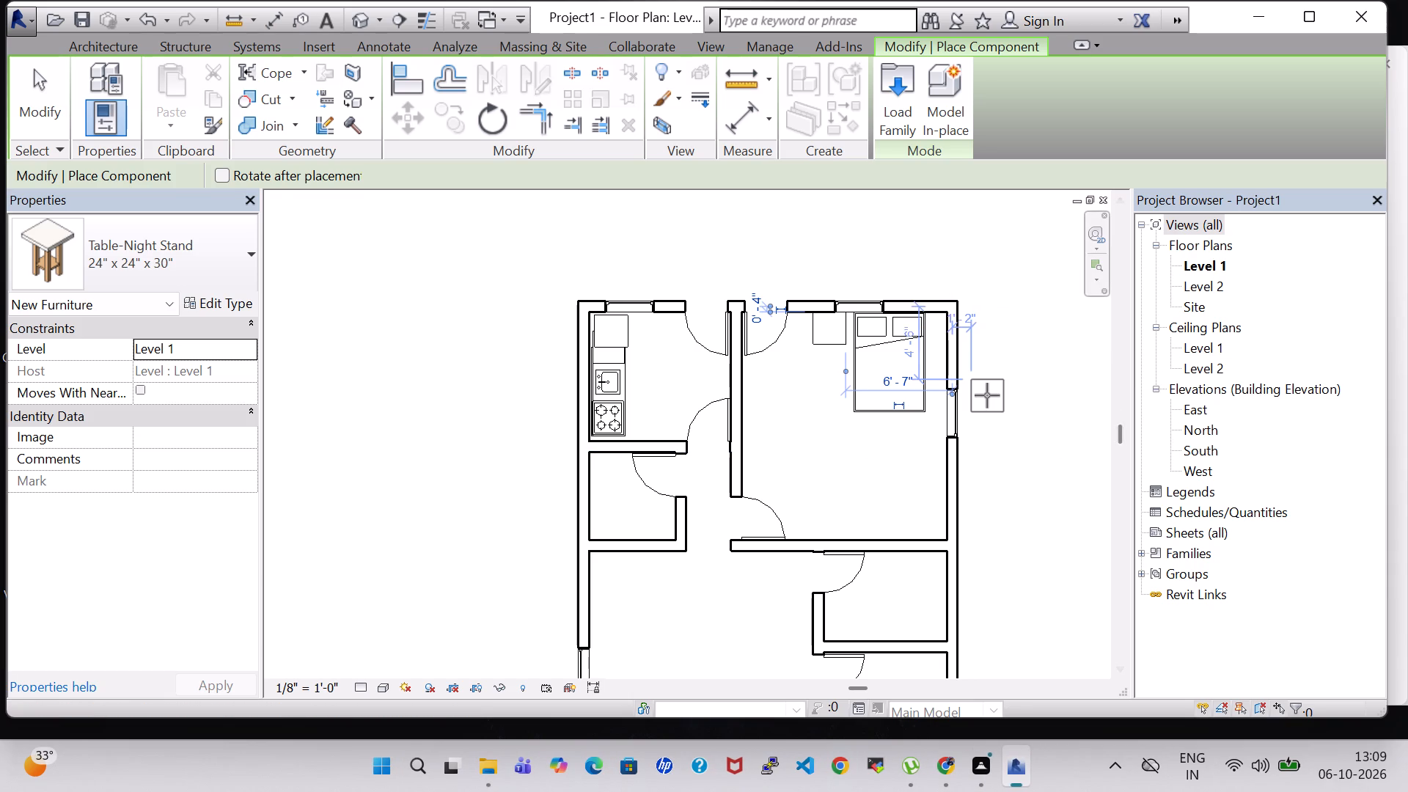
key(grave)
key(Escape)
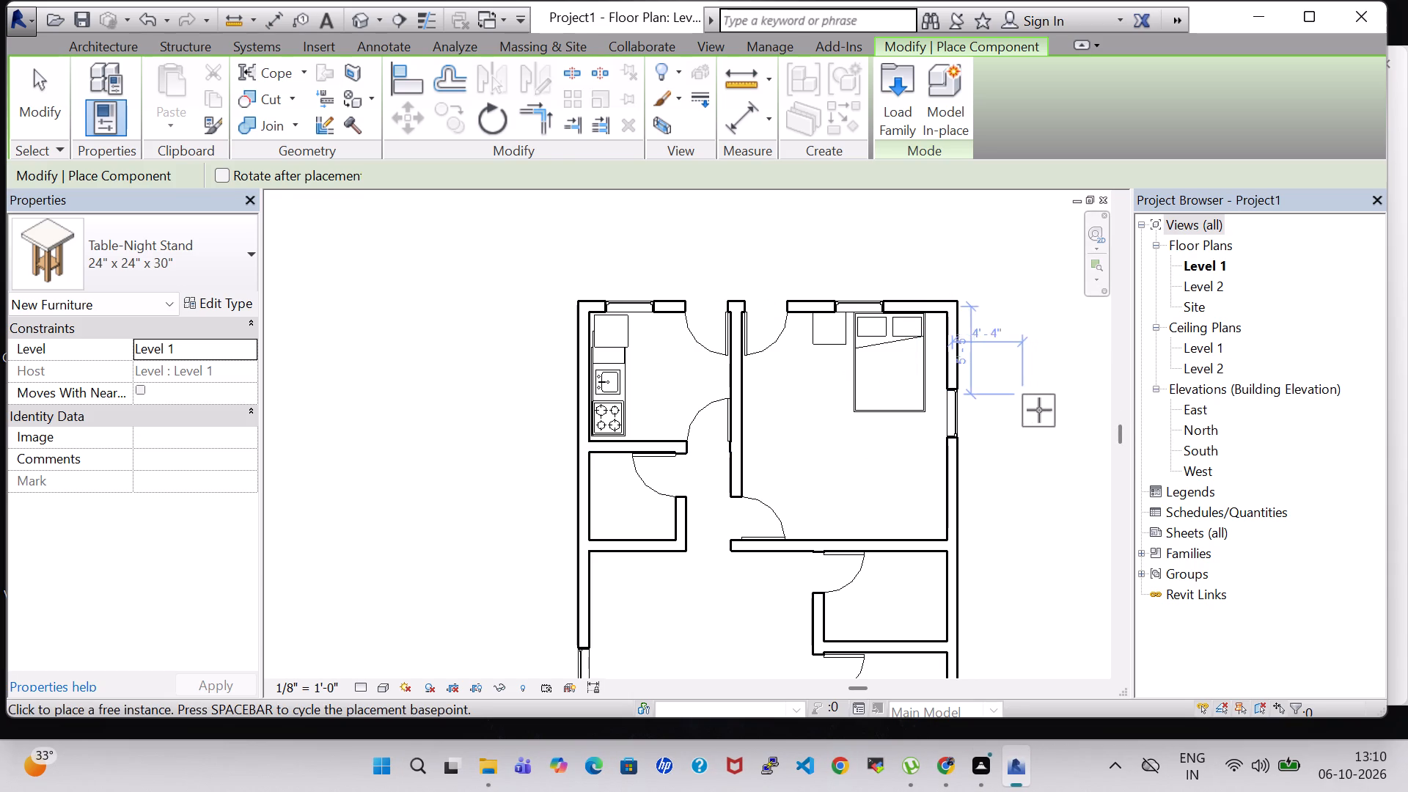
key(Escape)
click(1005, 376)
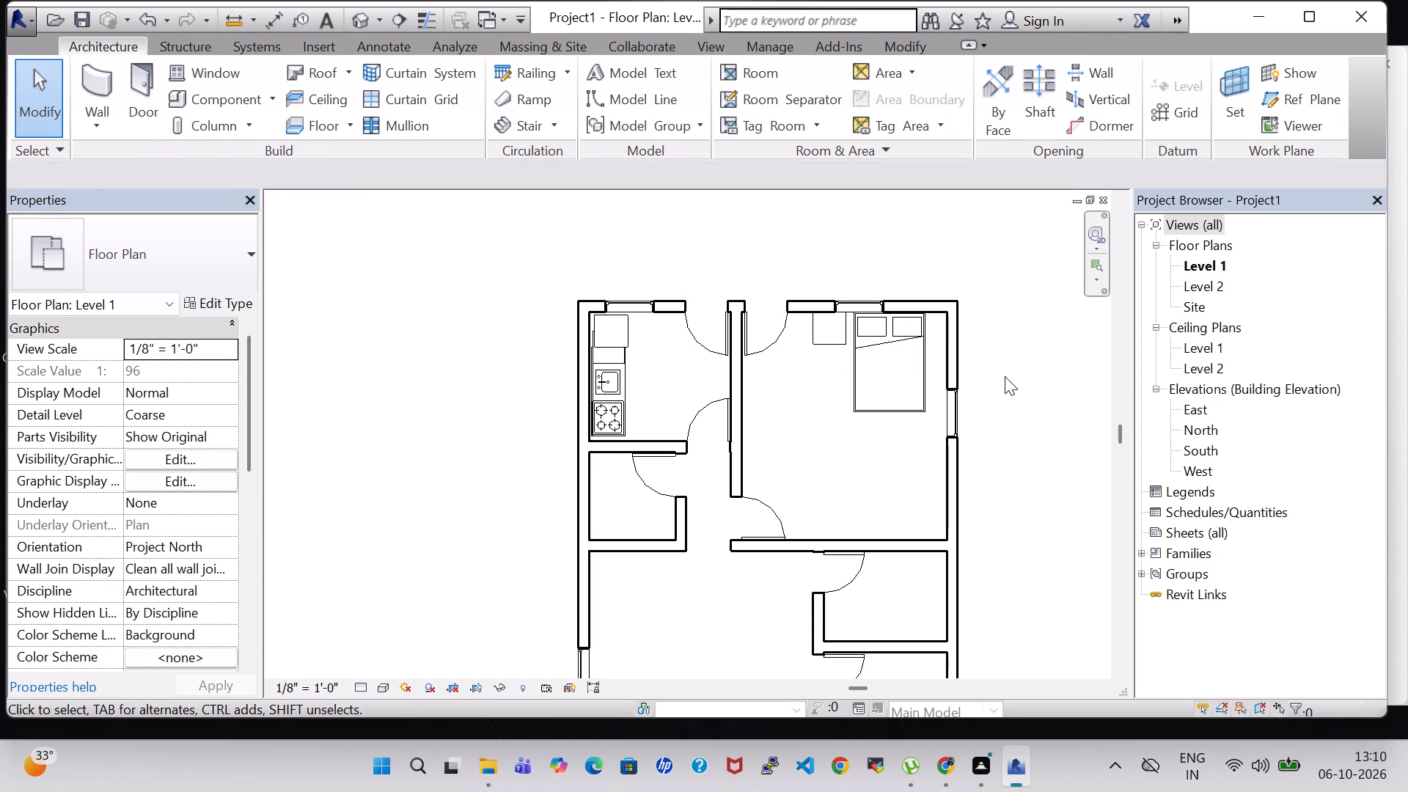
Nudge the northeast room's night stand slightly east, closer to the bed, about 6'-3" from the east wall.
scroll(1005, 376, down, 1)
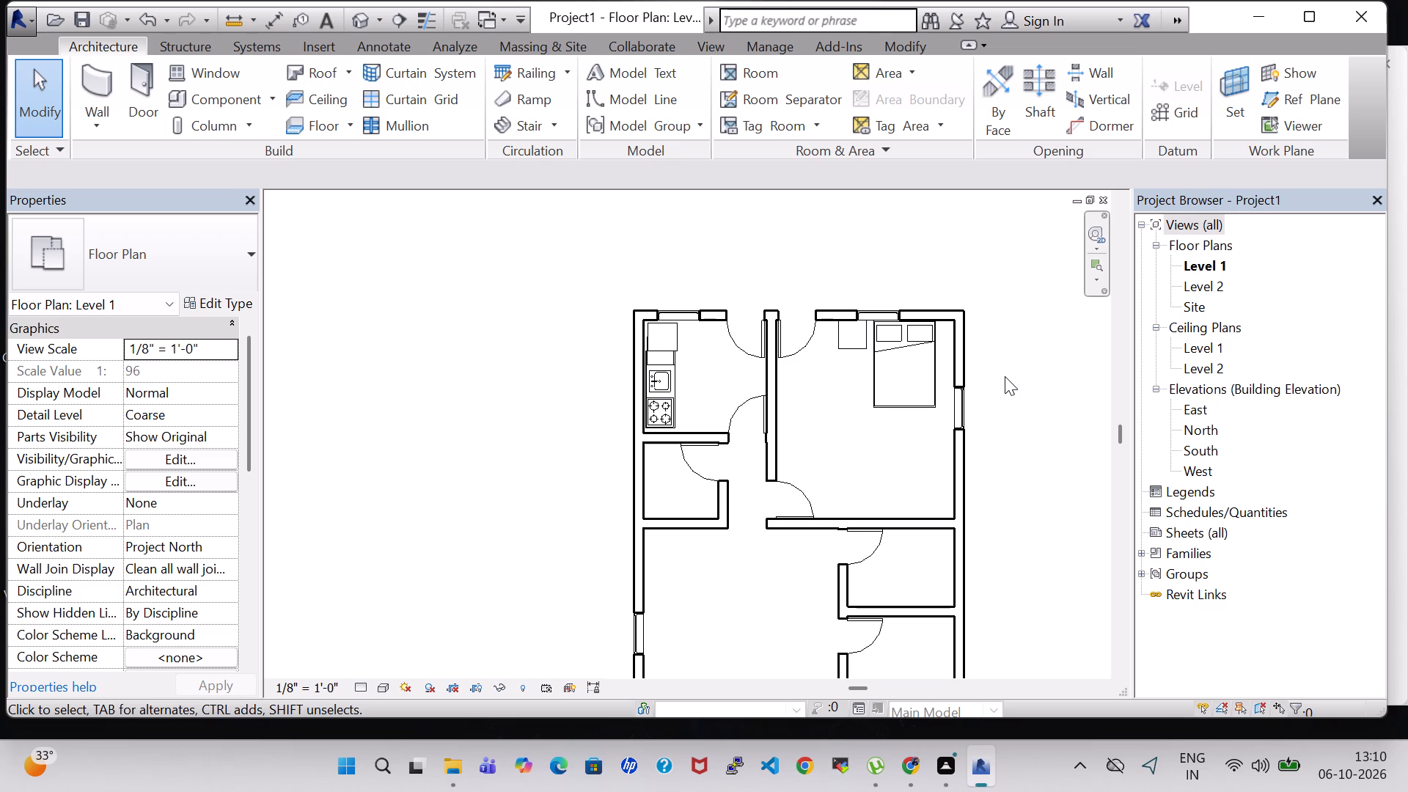
click(846, 334)
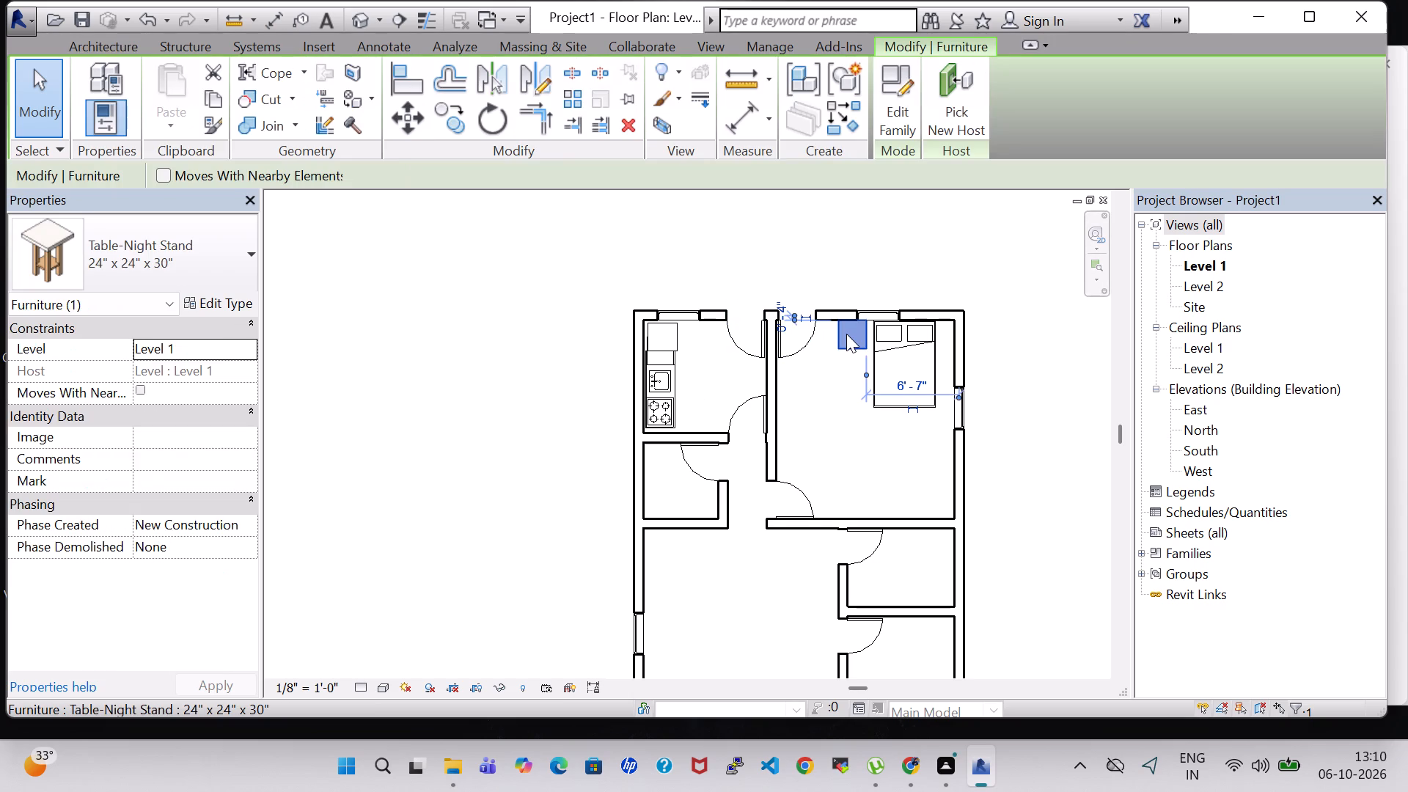
key(Right)
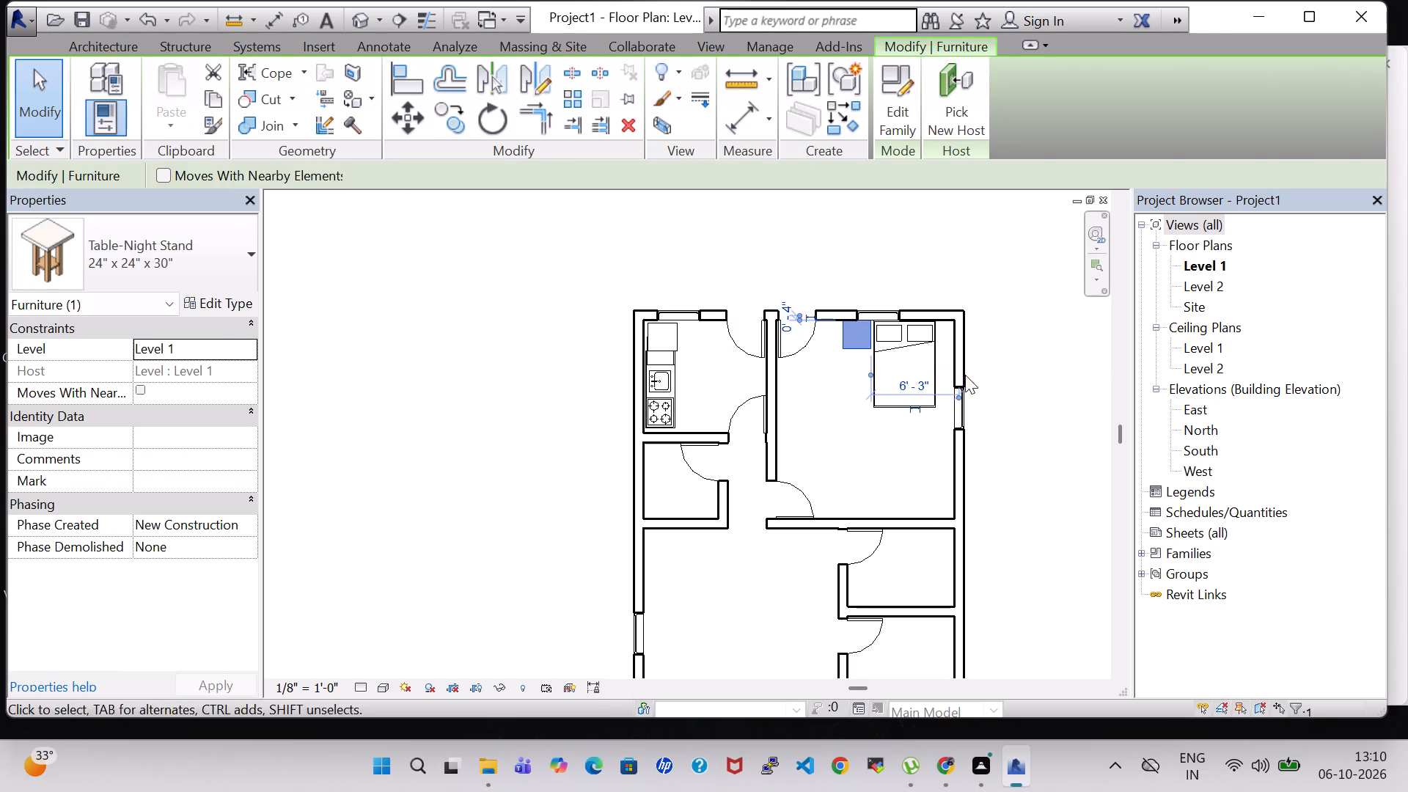
click(1000, 415)
Nudge the night stand beside the southern bed slightly west, away from the bed.
scroll(1005, 415, down, 3)
middle_drag(1024, 446, 1051, 275)
click(933, 551)
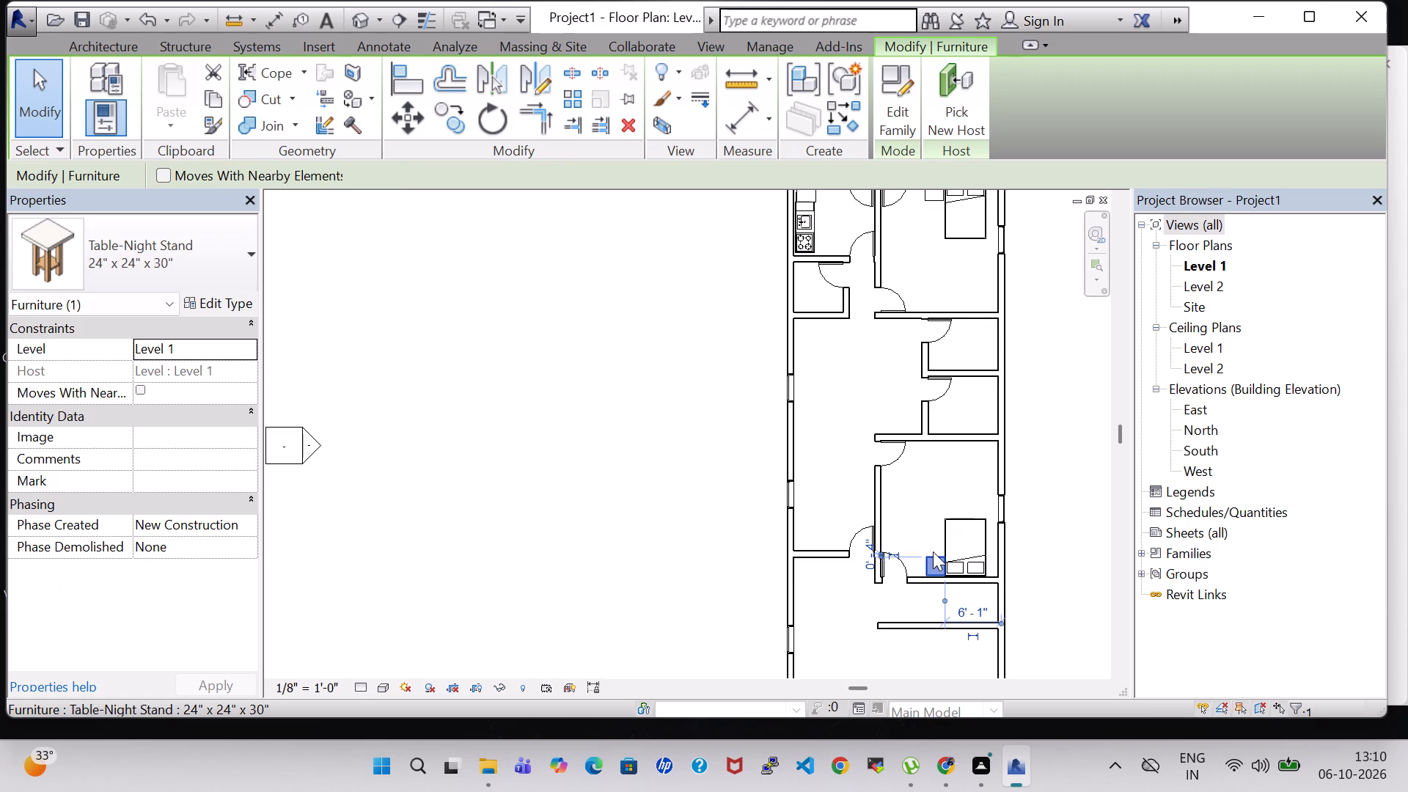
key(Left)
click(1047, 532)
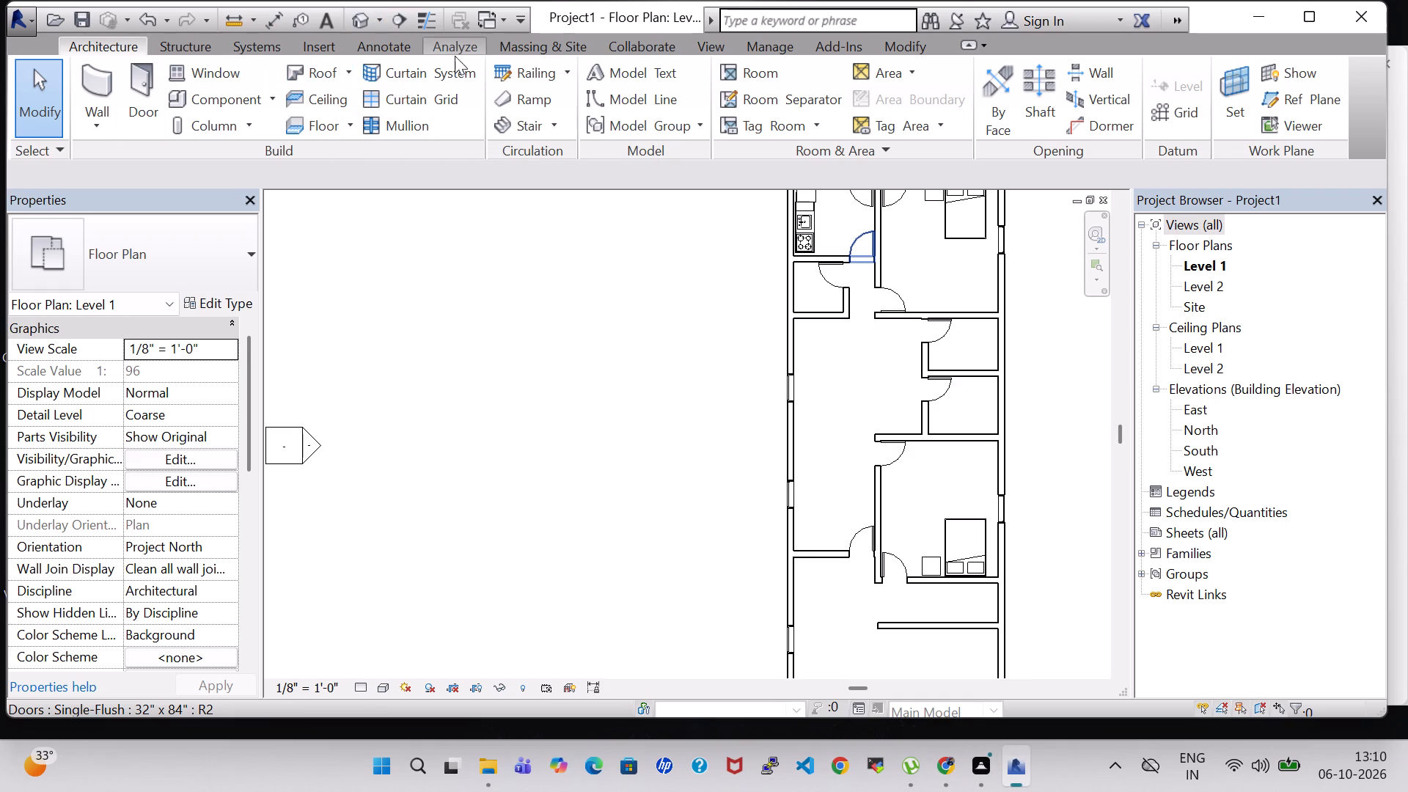
Start component placement and load the Table-End family from the Tables folder of the Furniture library.
click(232, 102)
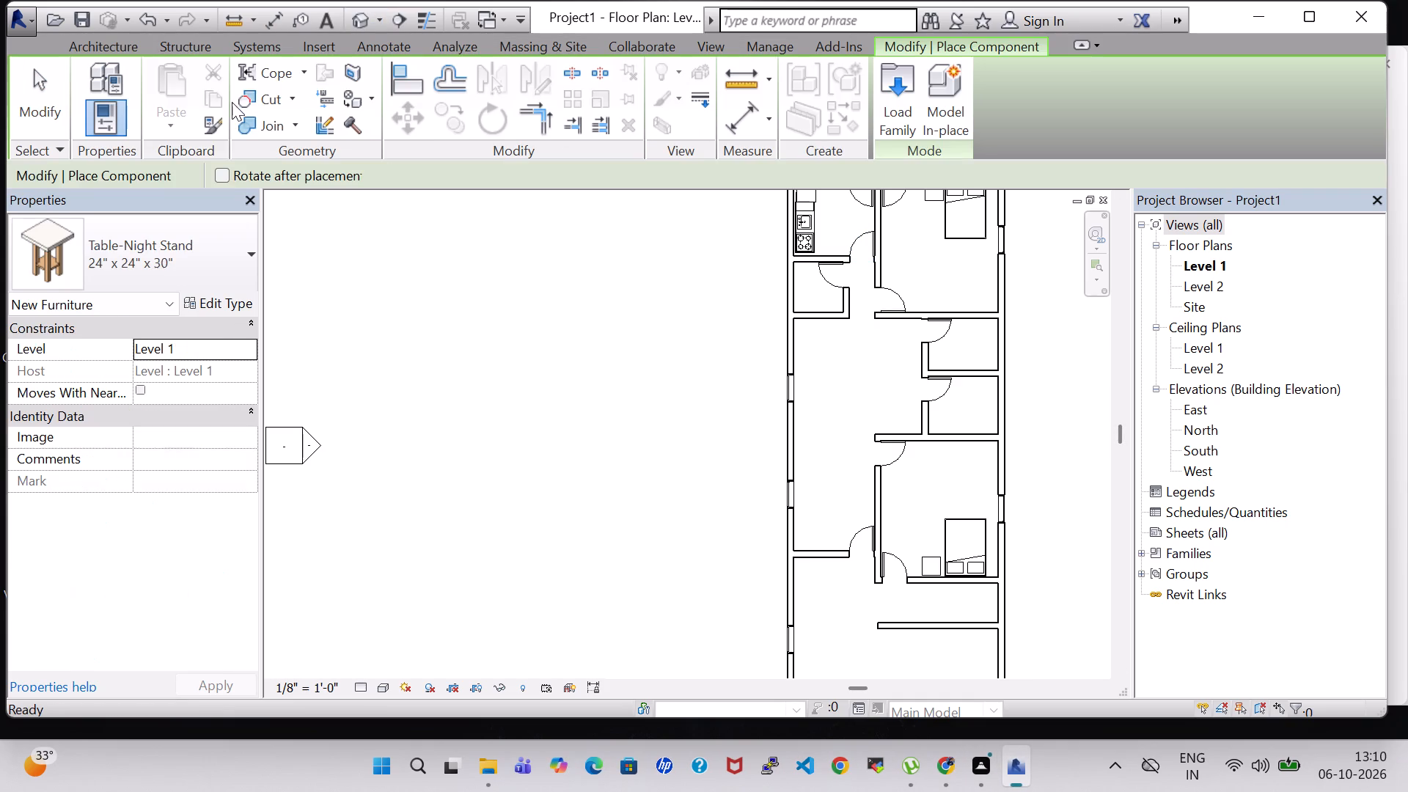
click(910, 109)
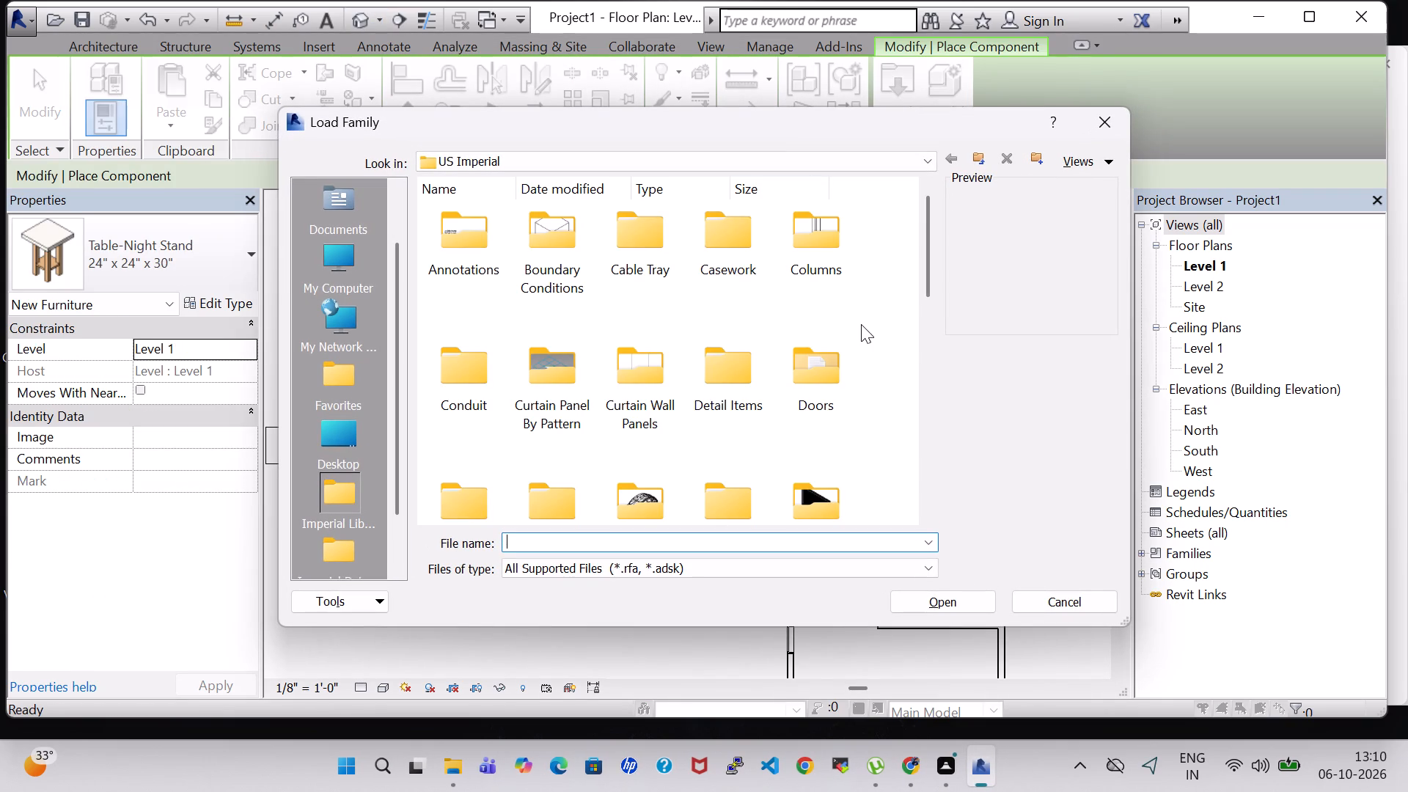
double_click(793, 493)
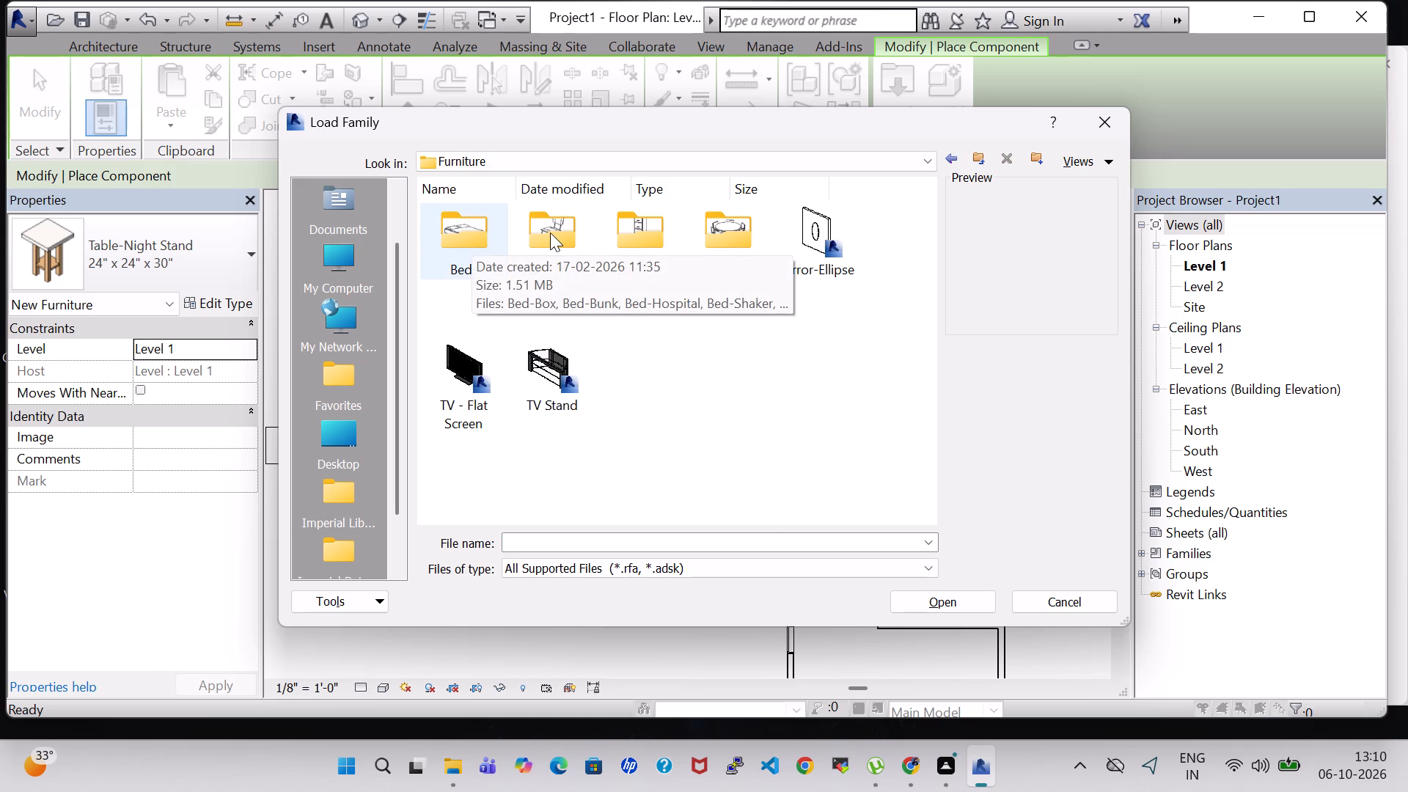
double_click(550, 232)
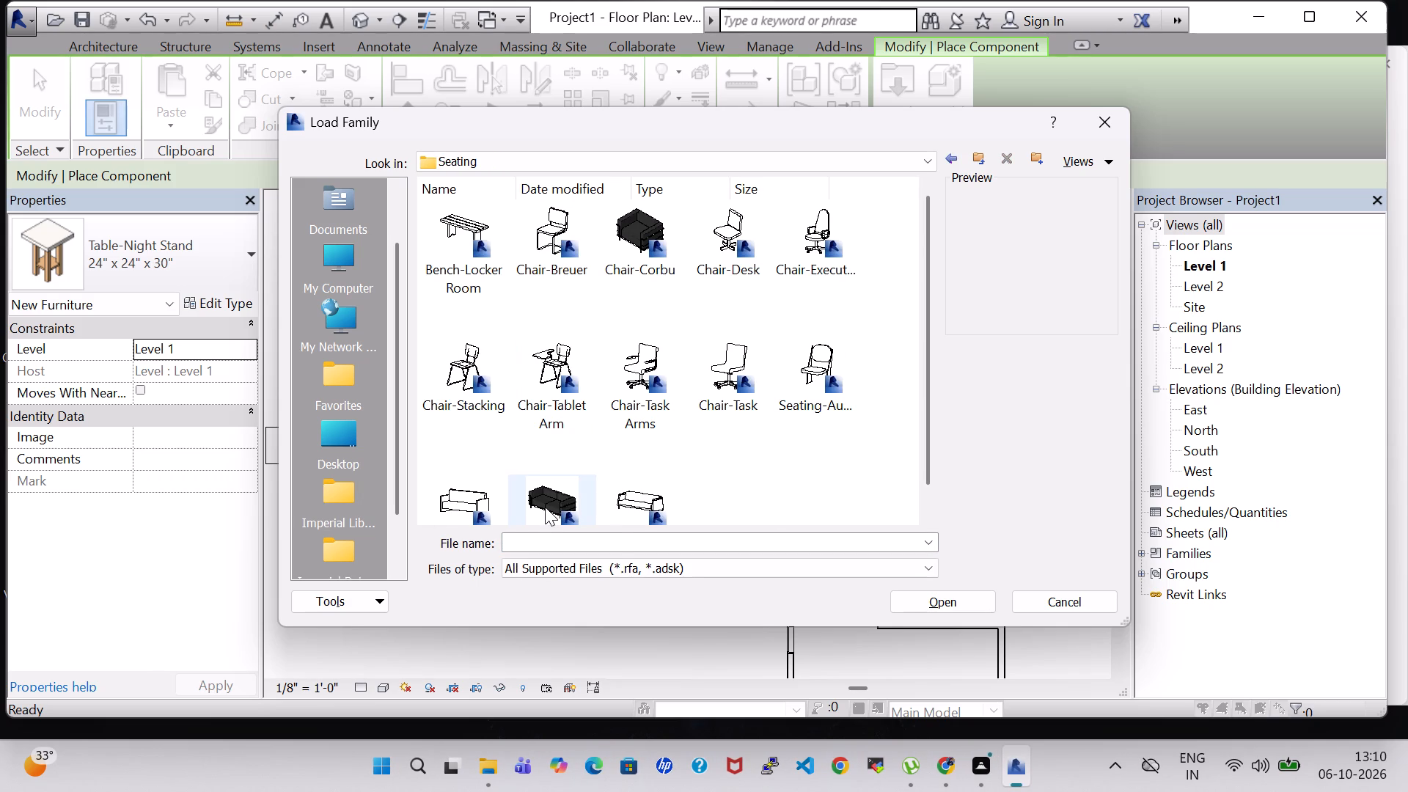
click(545, 507)
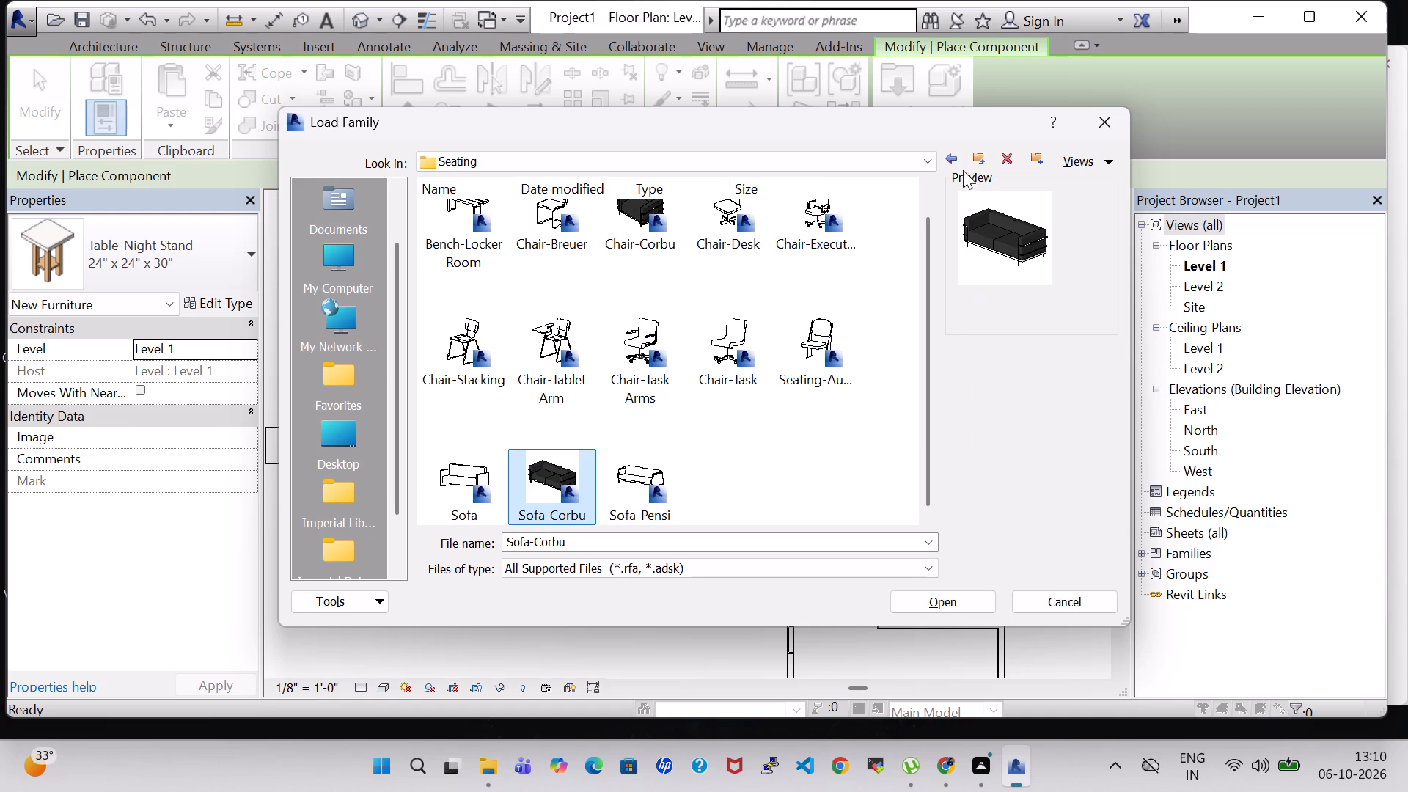
click(947, 153)
double_click(760, 244)
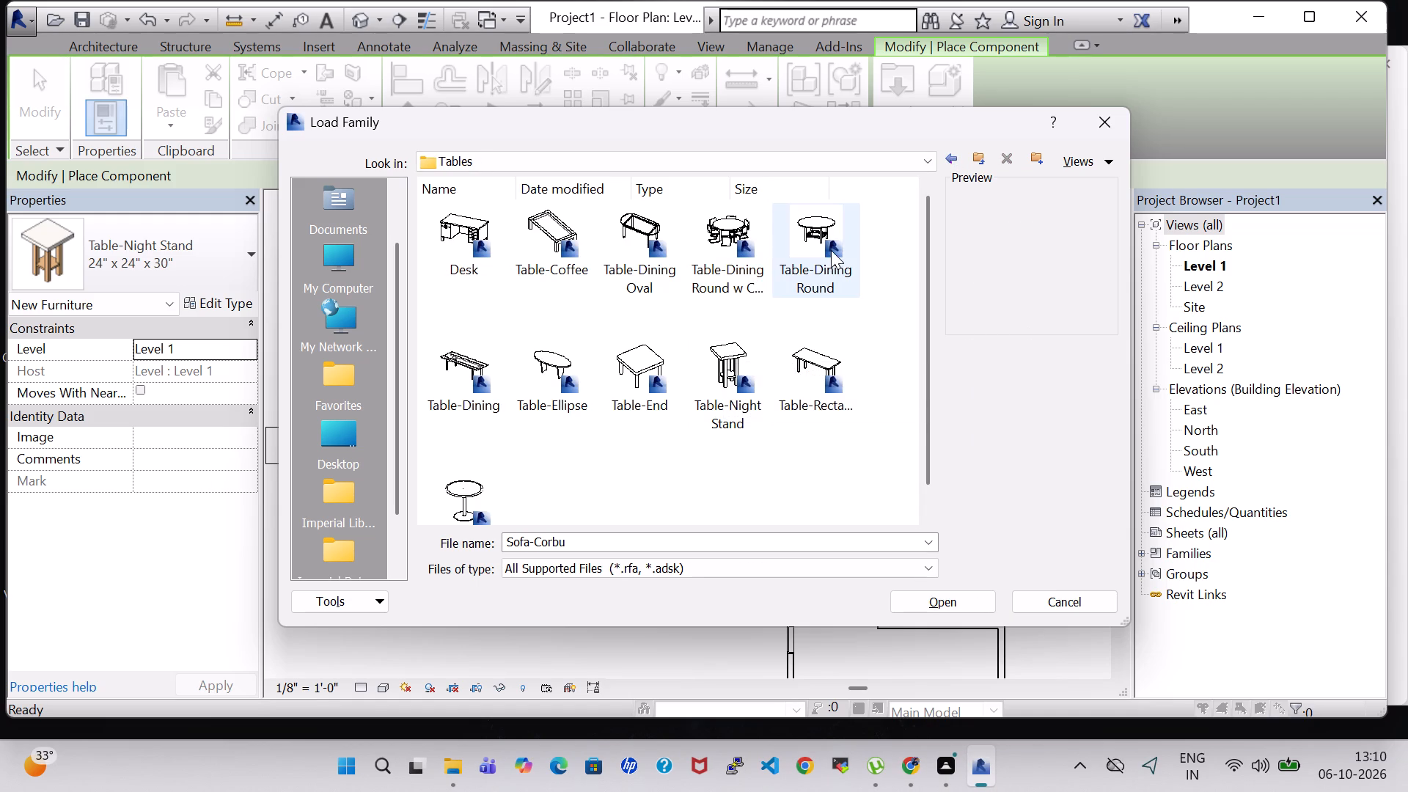
click(643, 362)
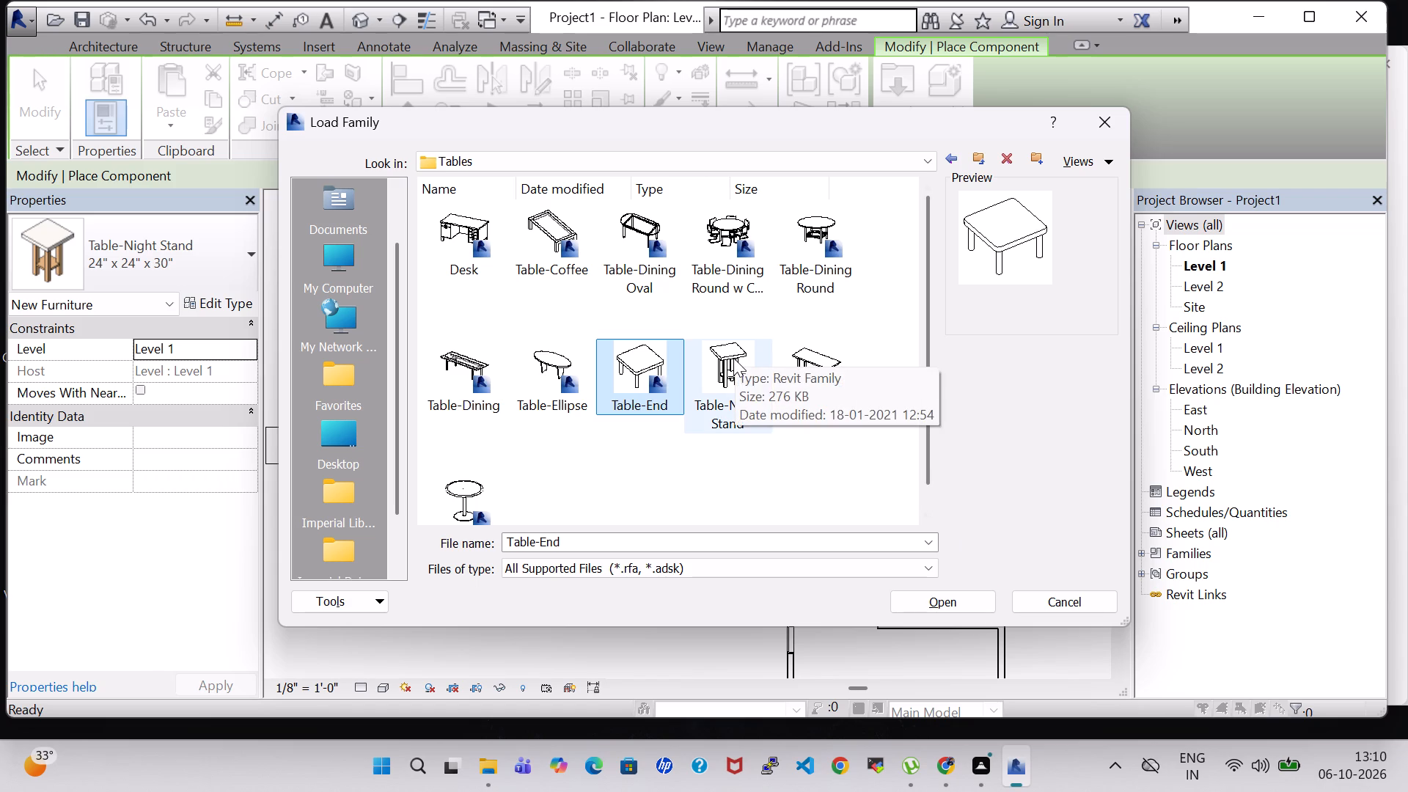
click(965, 604)
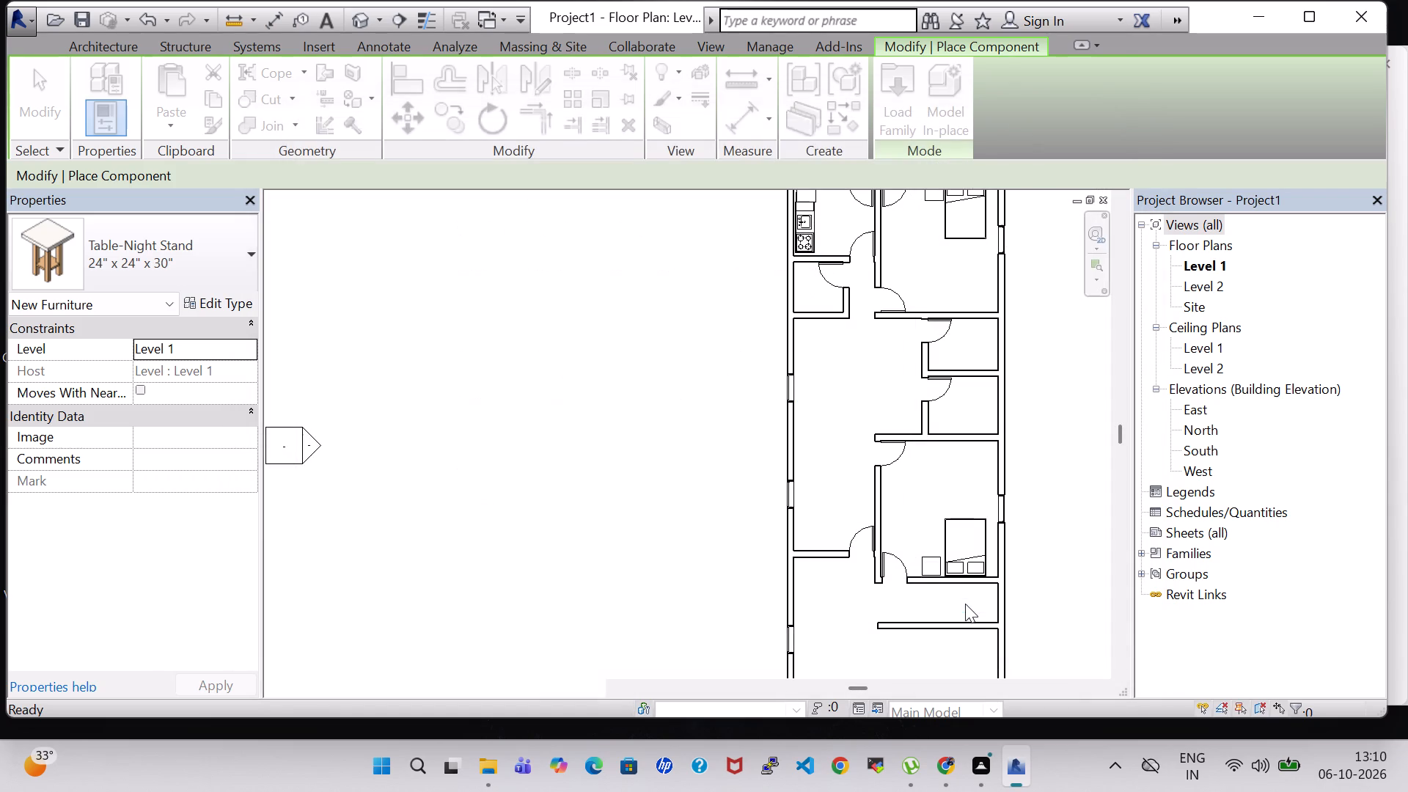
Place a 24" x 24" end table against the west wall of the large west room, about 1'-3" from its north wall.
scroll(812, 359, up, 5)
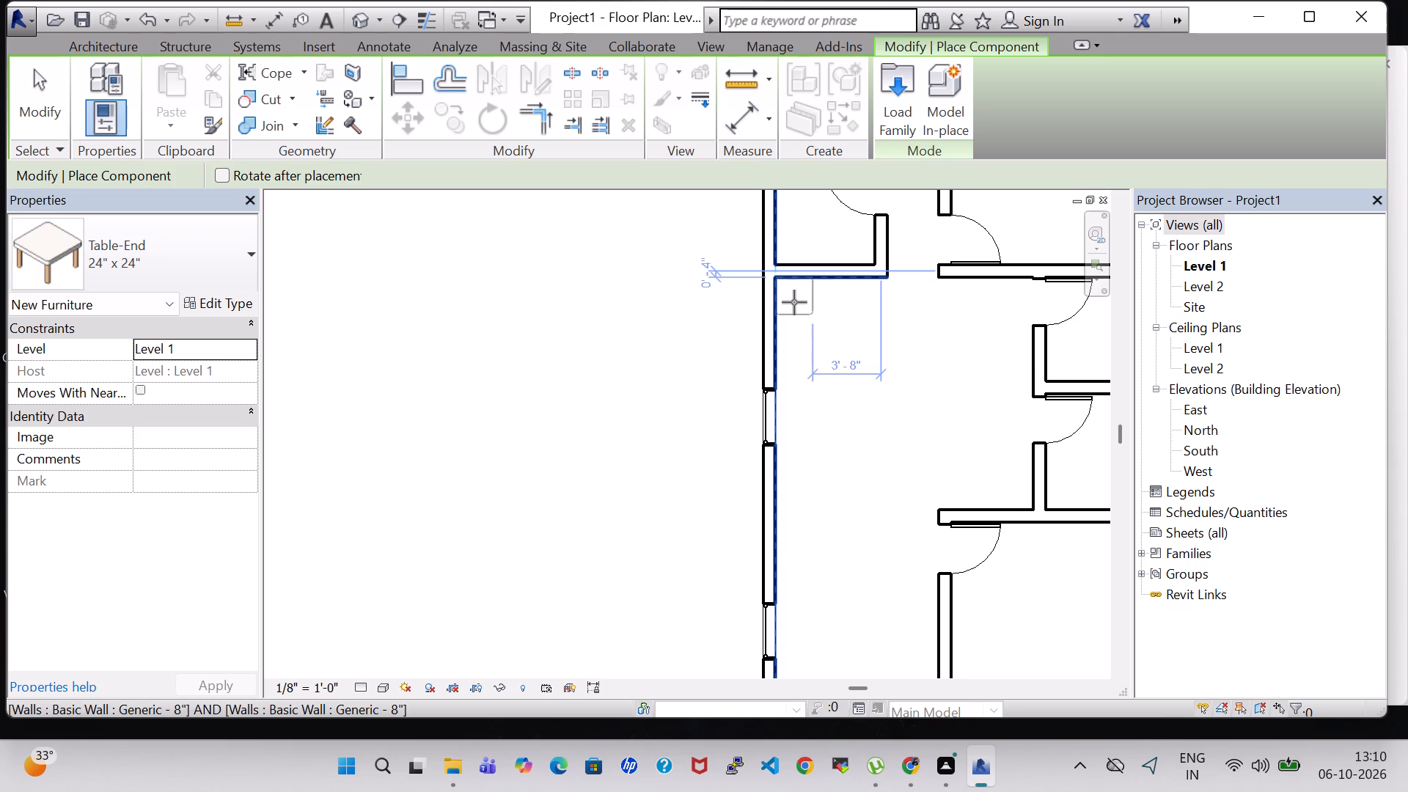
click(794, 313)
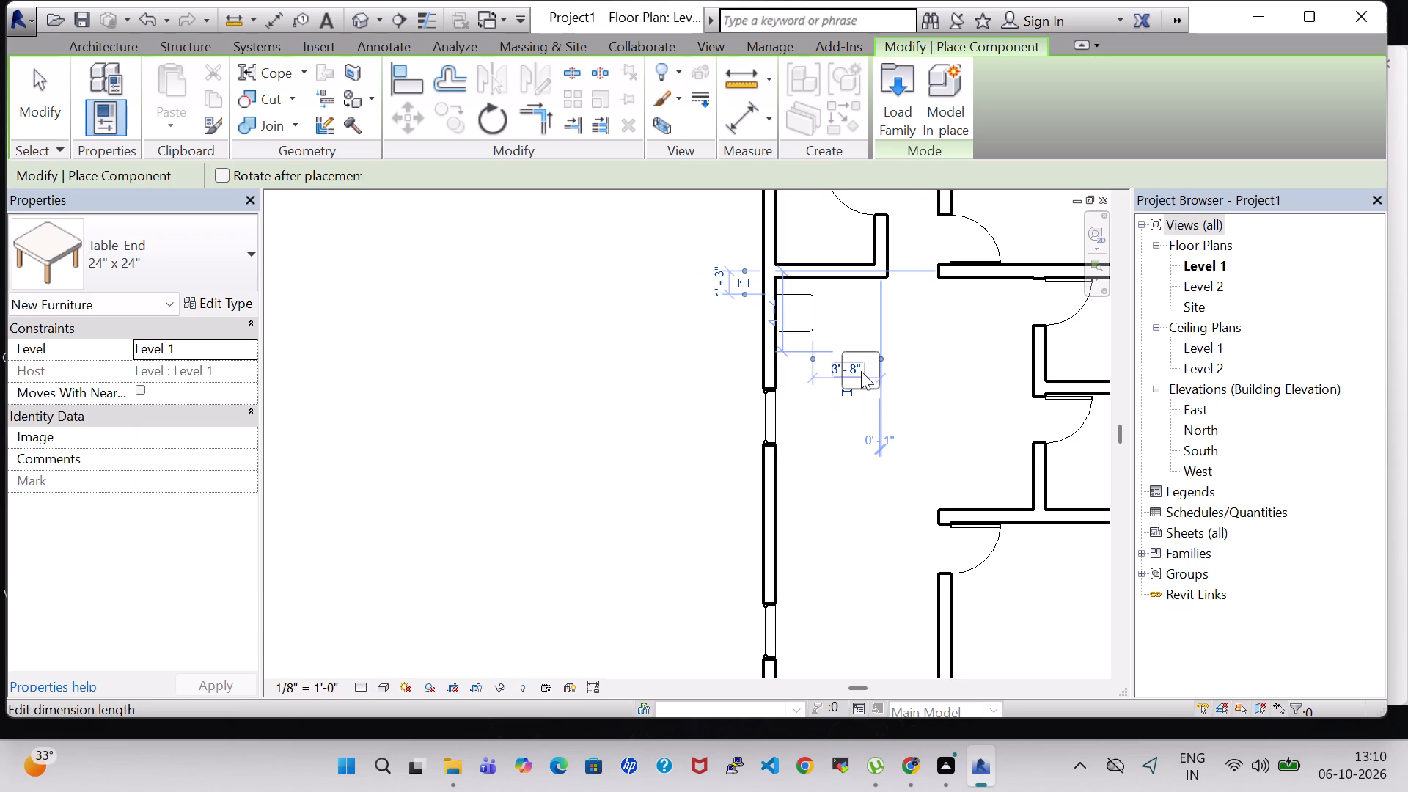
scroll(861, 371, down, 2)
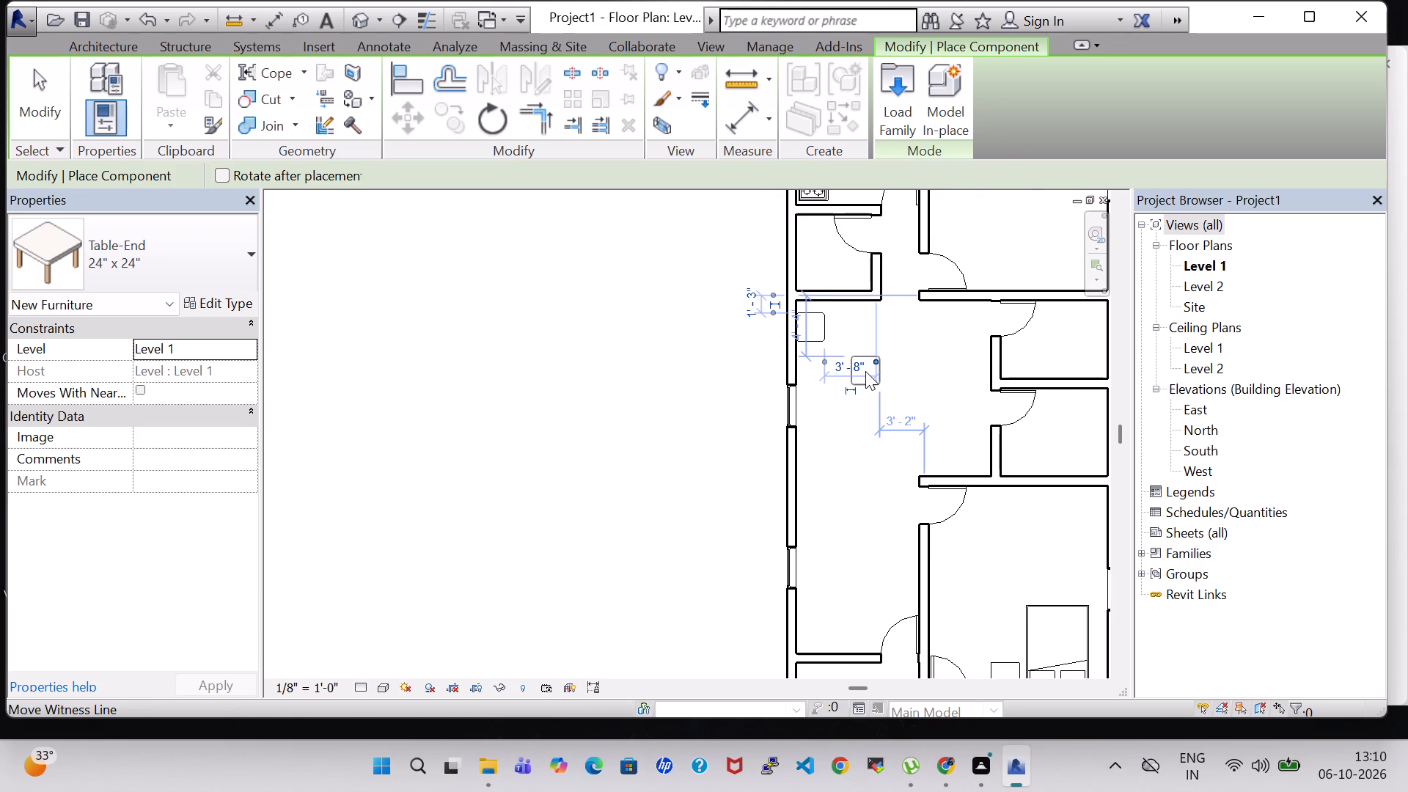
Load the Table-Coffee family from the Tables folder of the Furniture library without placing it.
key(Escape)
key(Escape)
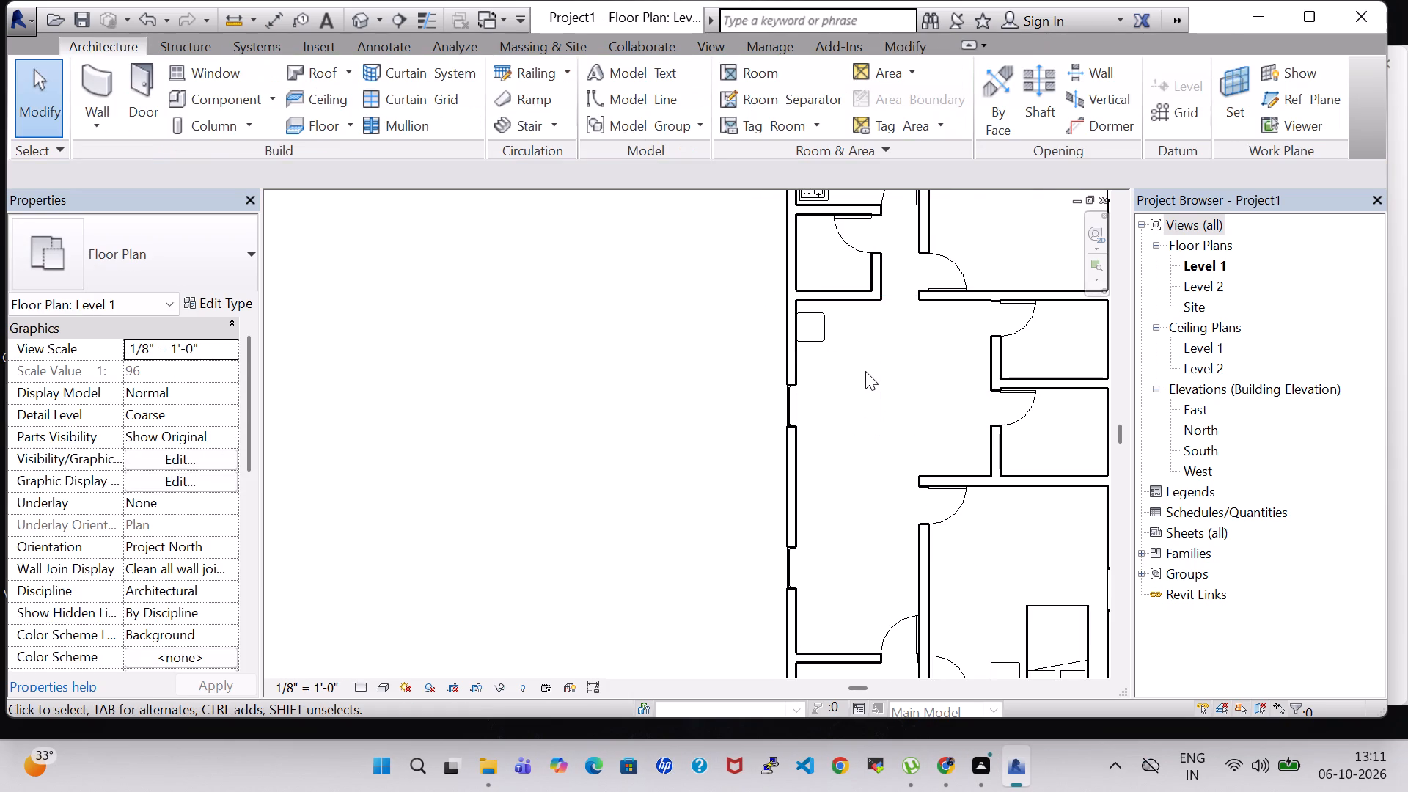
scroll(865, 371, down, 3)
middle_drag(843, 379, 779, 274)
scroll(843, 379, up, 1)
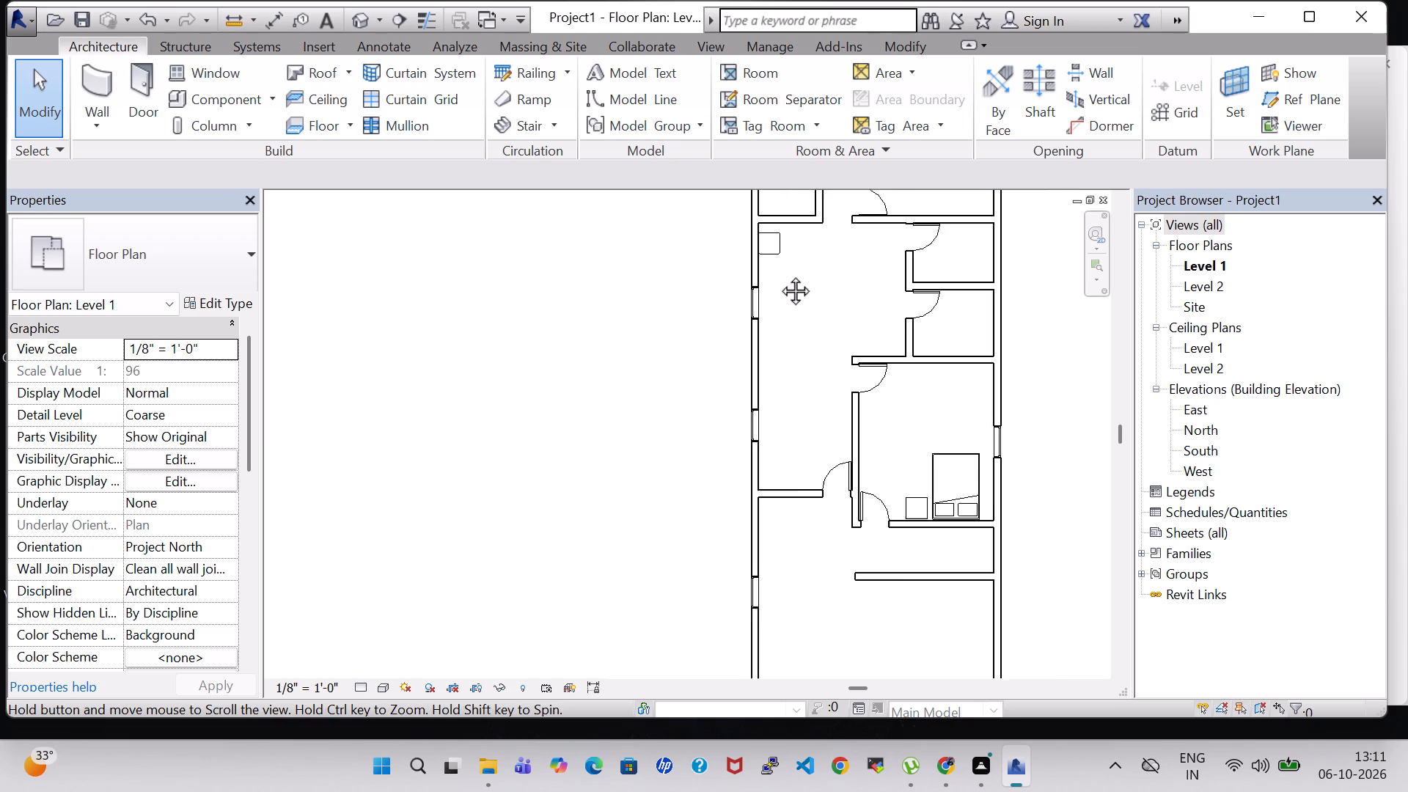
middle_drag(779, 274, 809, 324)
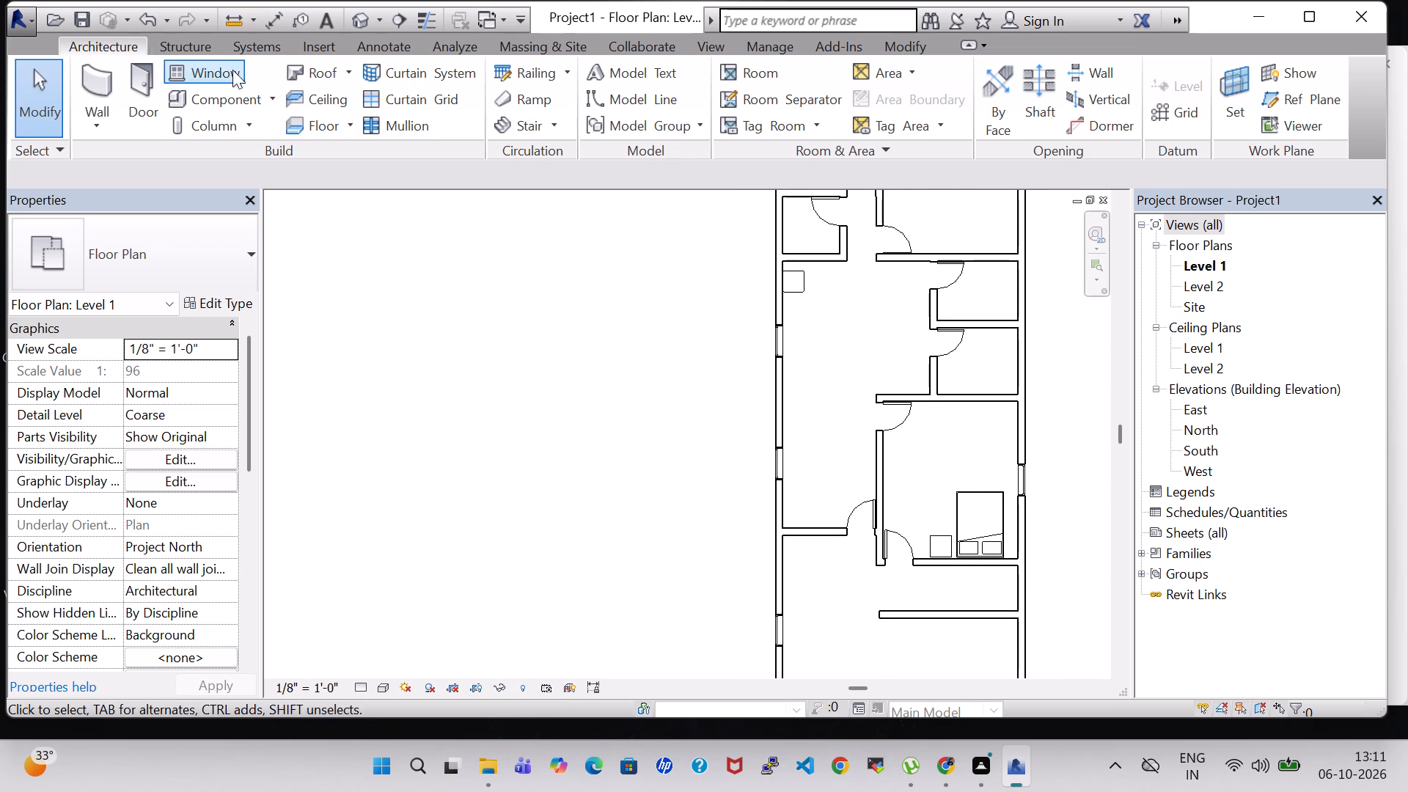
click(230, 93)
click(905, 87)
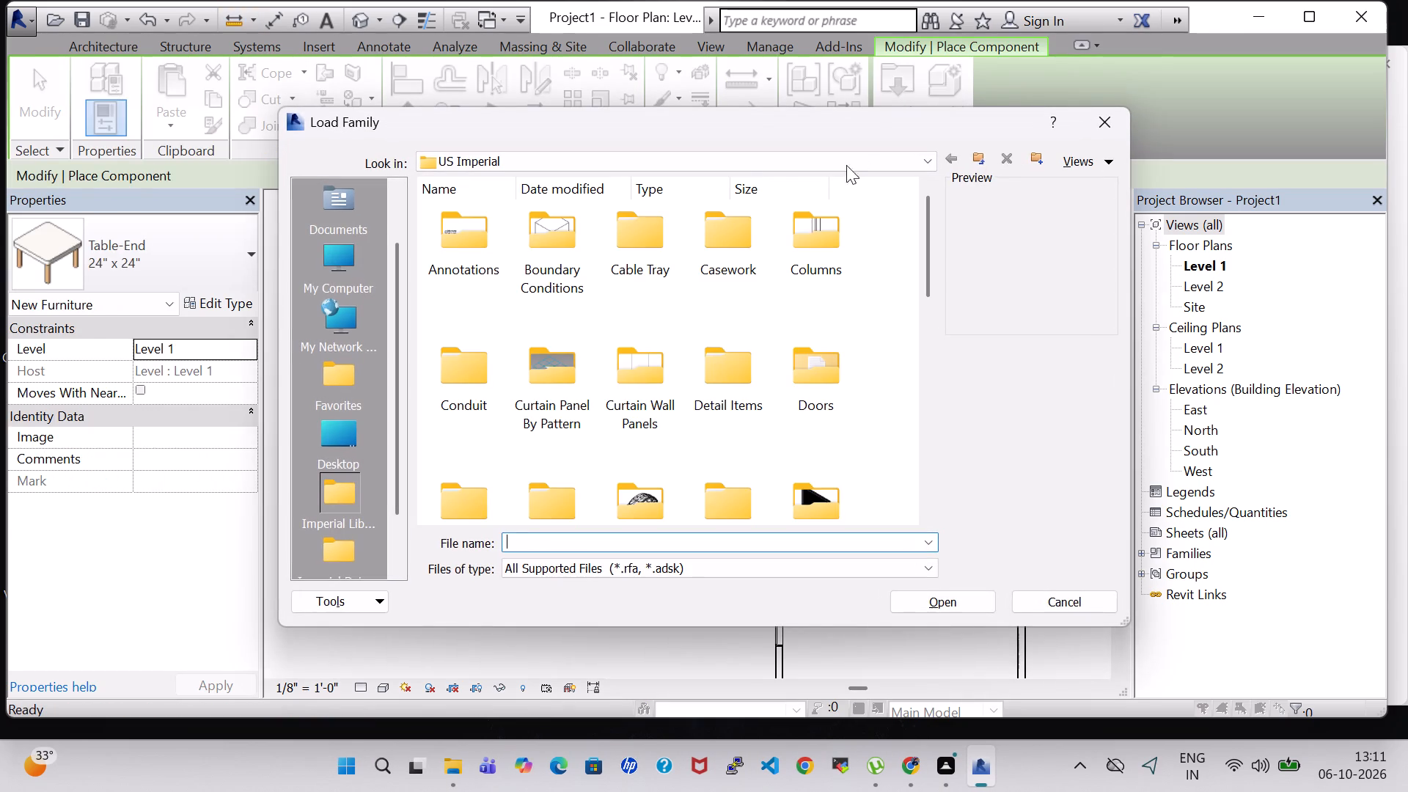
double_click(802, 485)
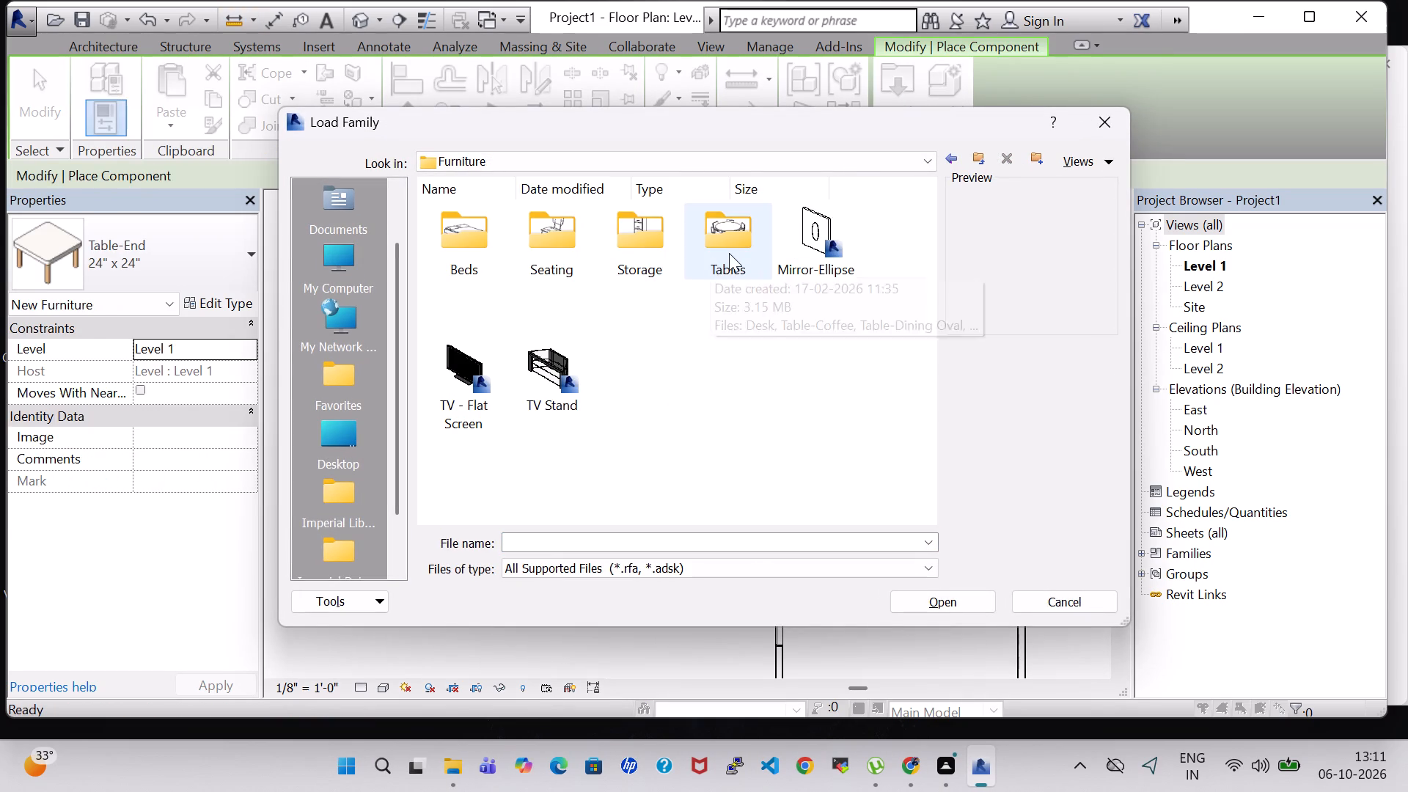
double_click(729, 253)
click(589, 250)
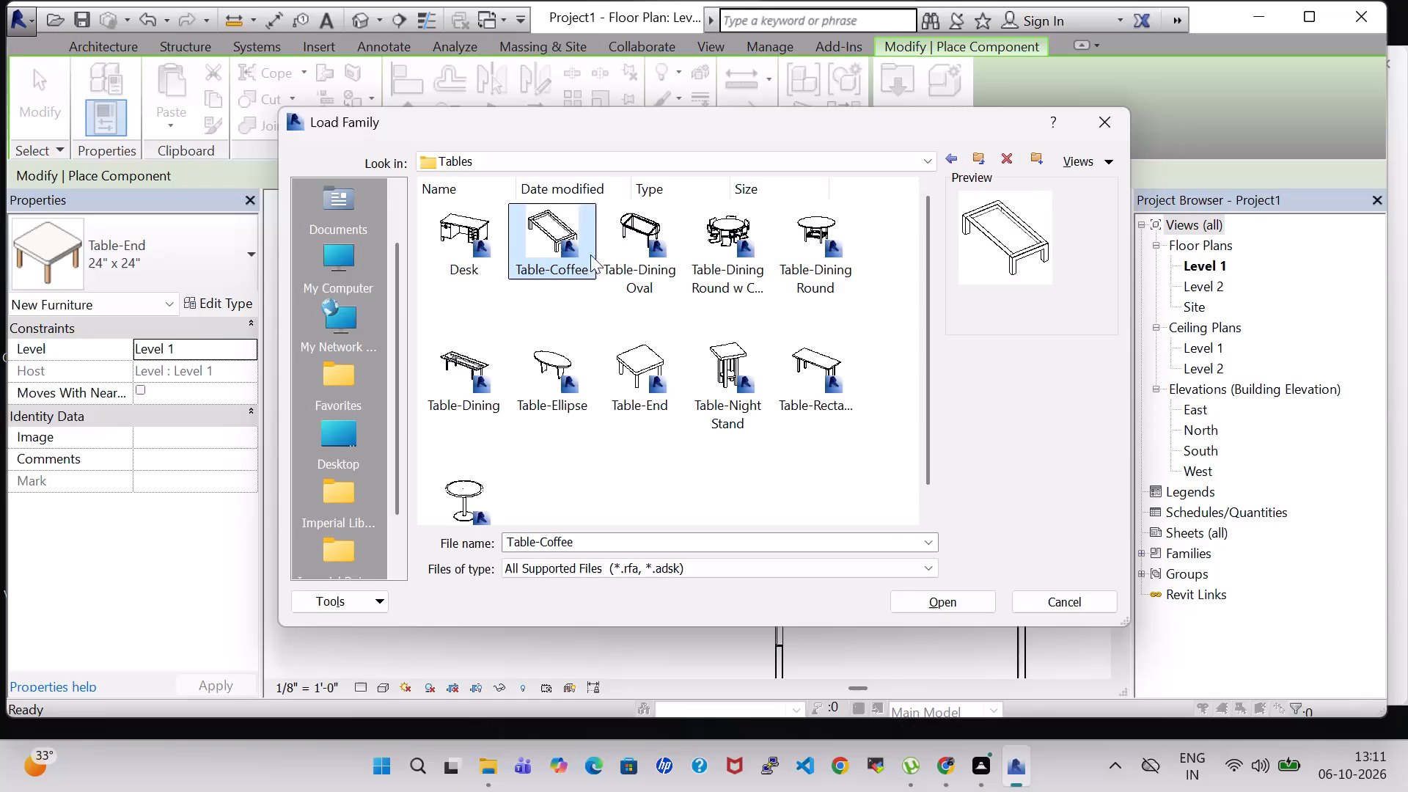
click(977, 601)
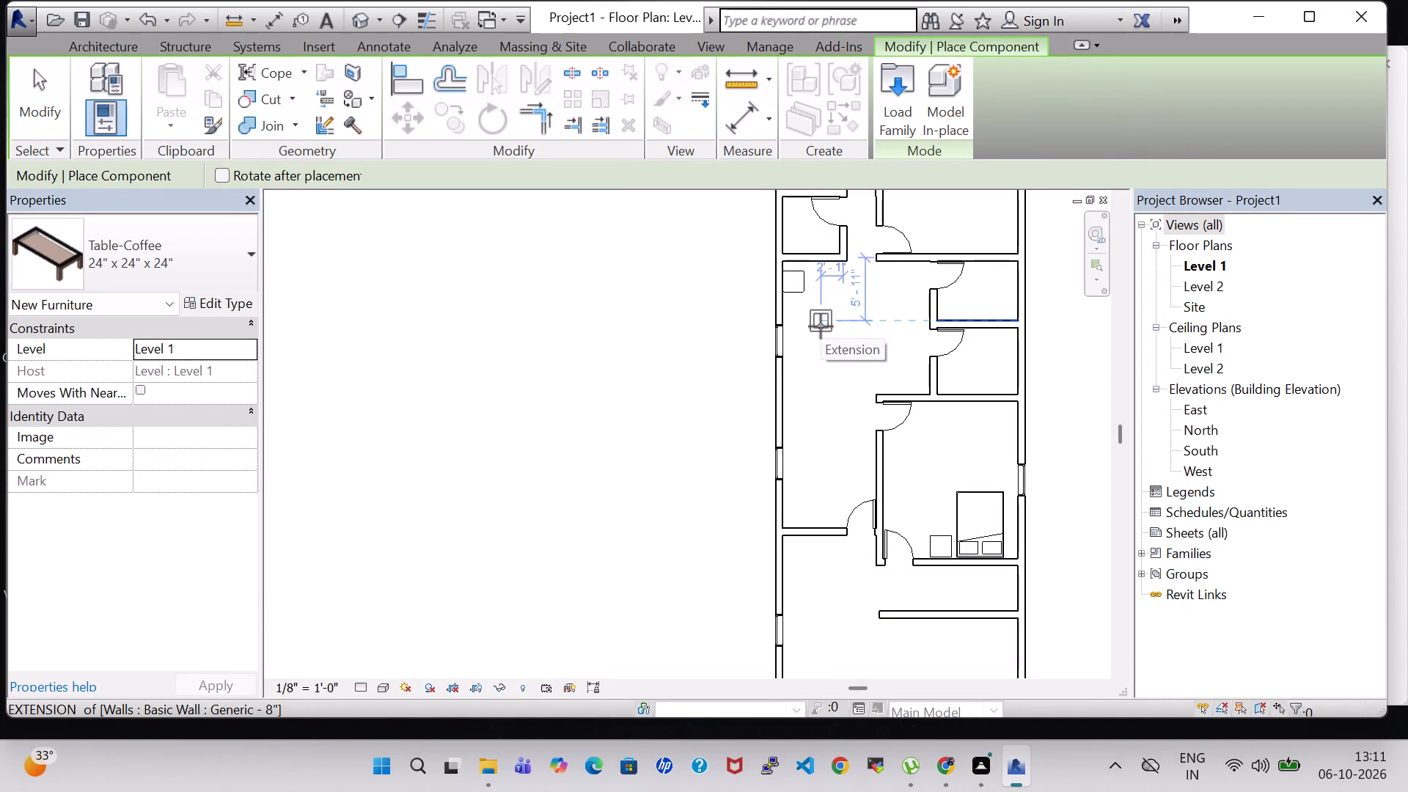
key(Escape)
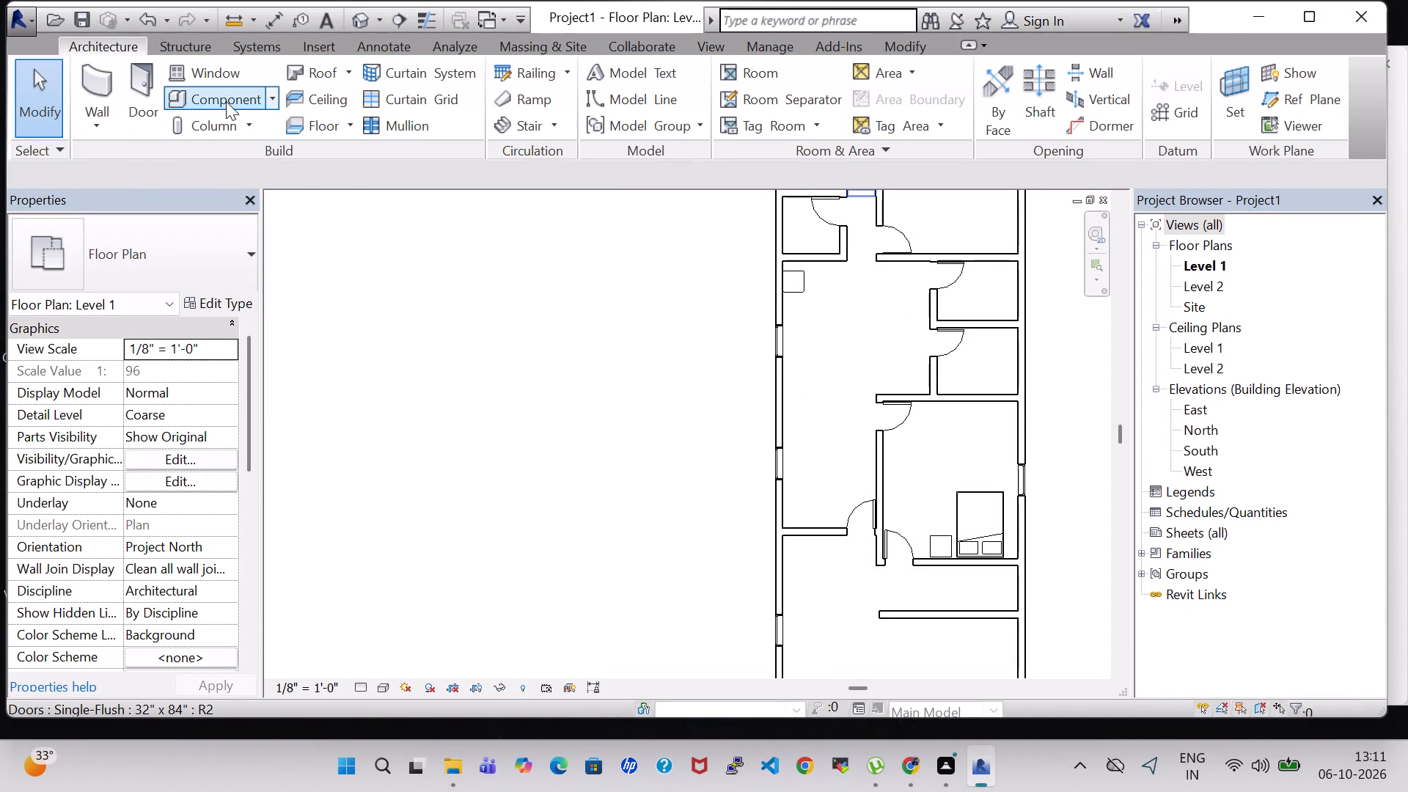
Start component placement and load the Table-Rectangular family from the Tables folder of the Furniture library.
click(226, 101)
click(895, 89)
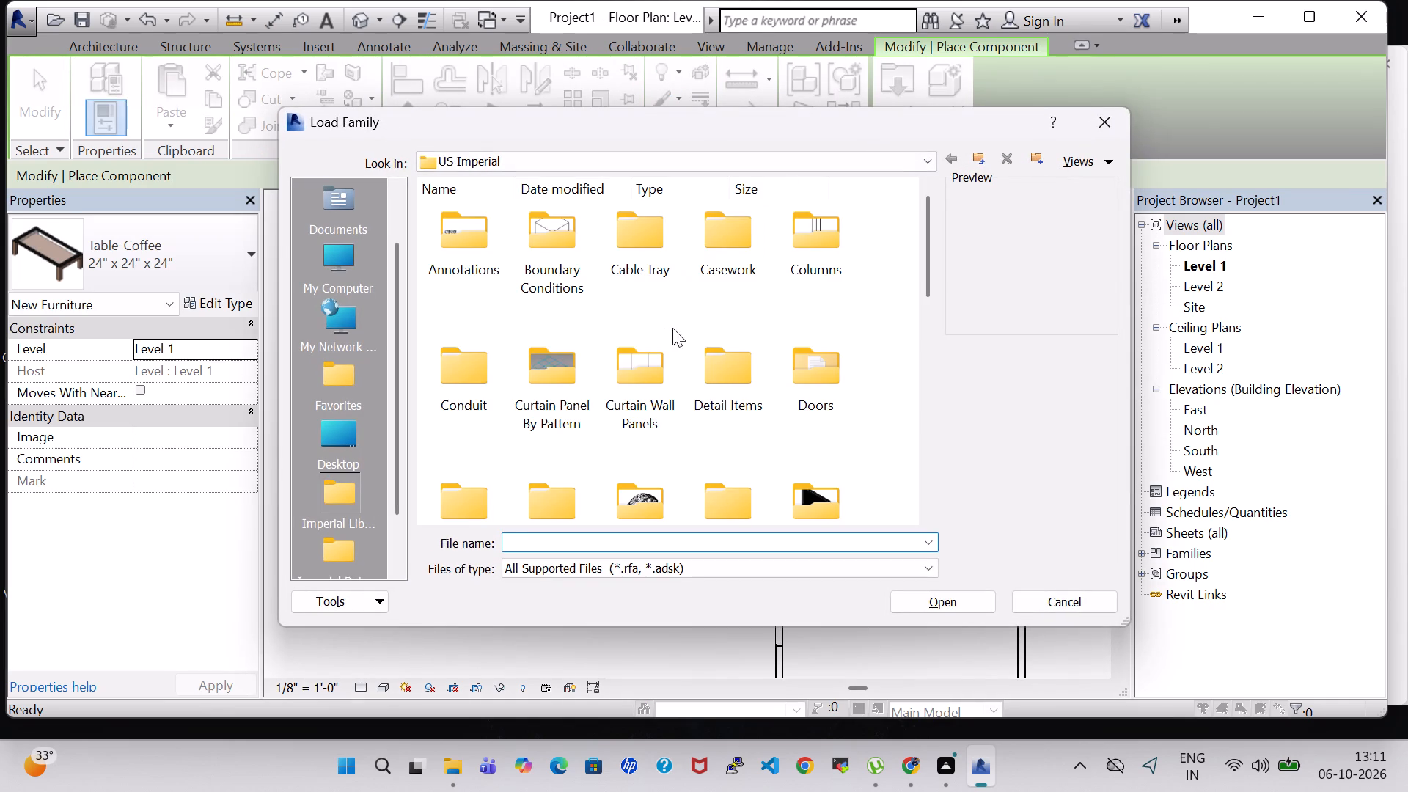
scroll(766, 302, down, 1)
double_click(823, 303)
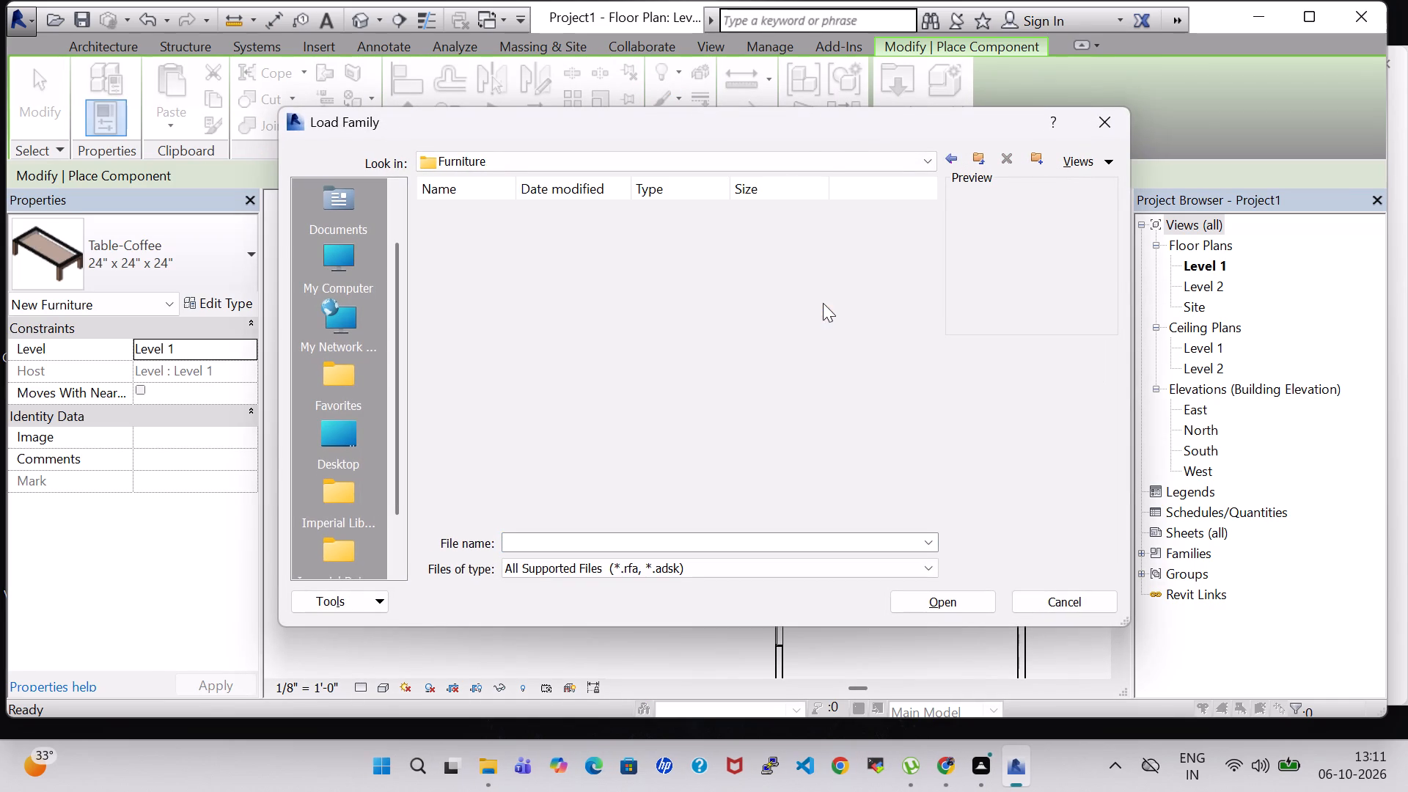
double_click(760, 252)
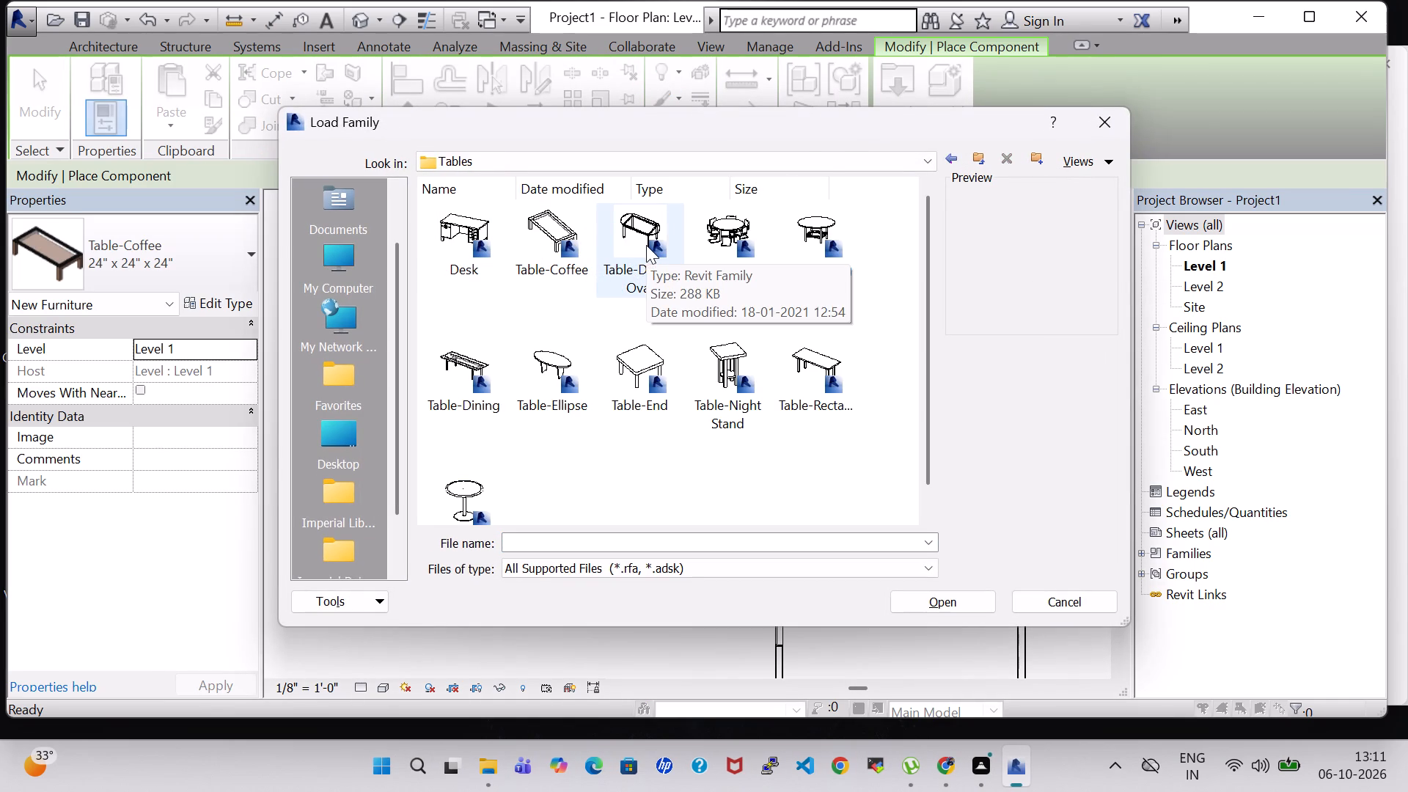
click(816, 365)
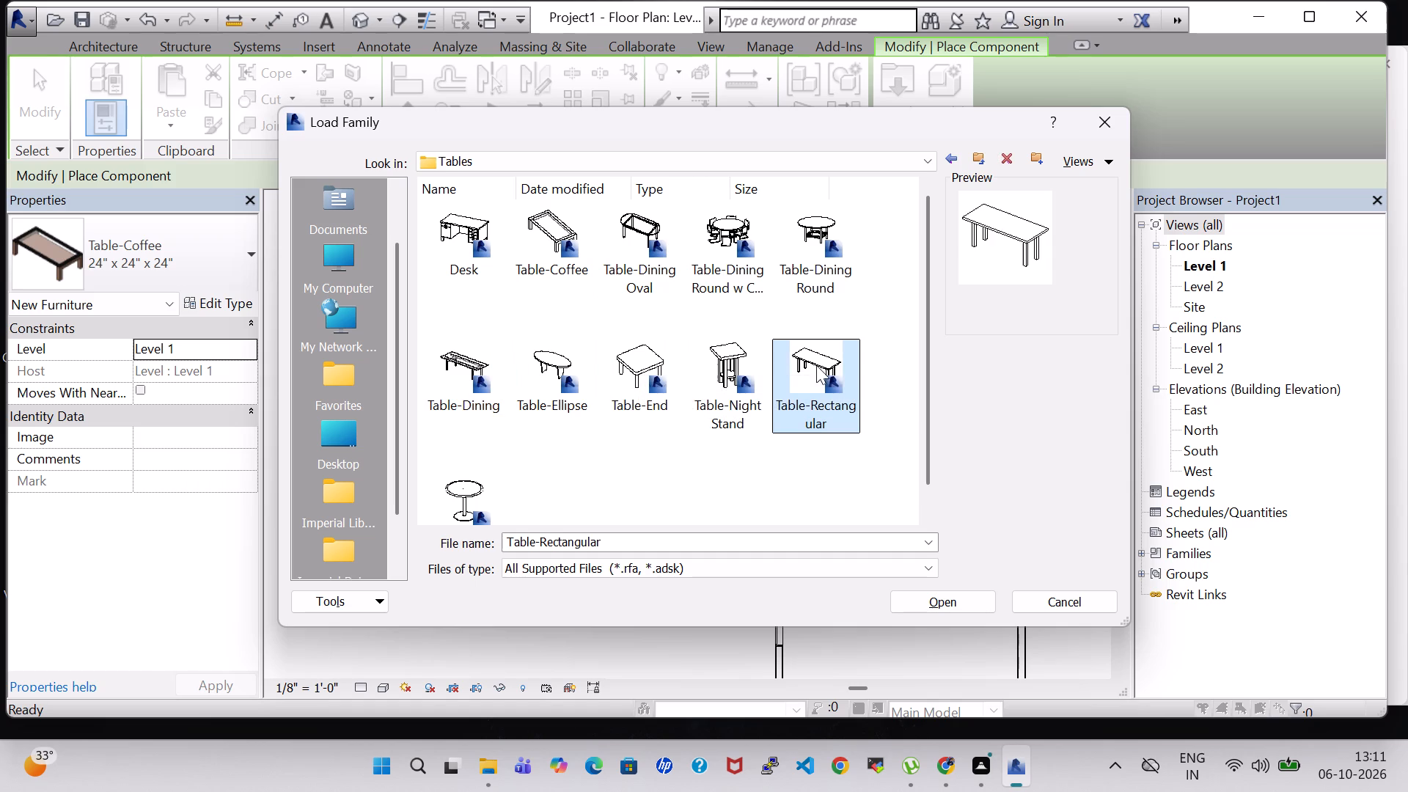
click(940, 597)
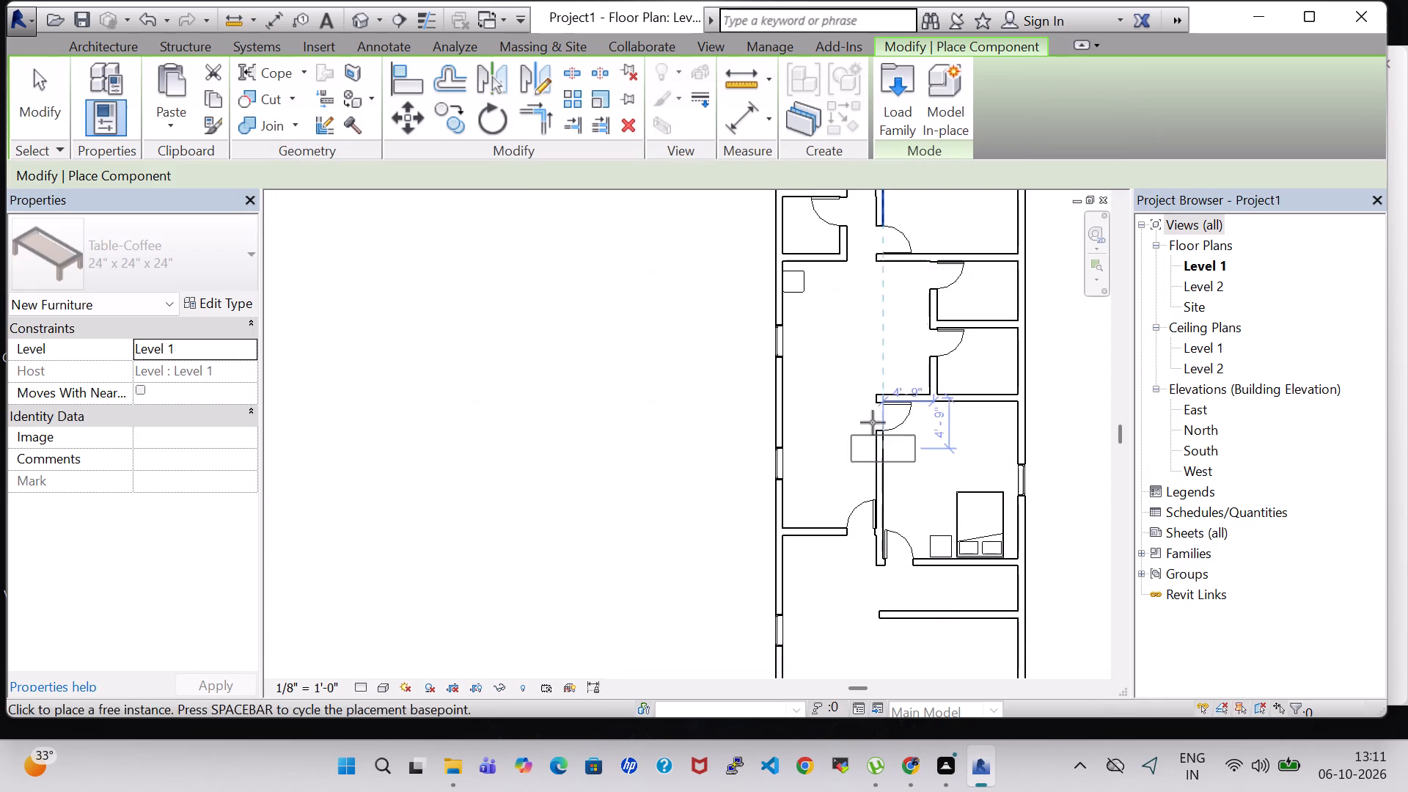
Place a 72" x 30" rectangular table running north-south in the large west room, about 4'-6" from its west wall and 7'-9" from its north wall.
key(space)
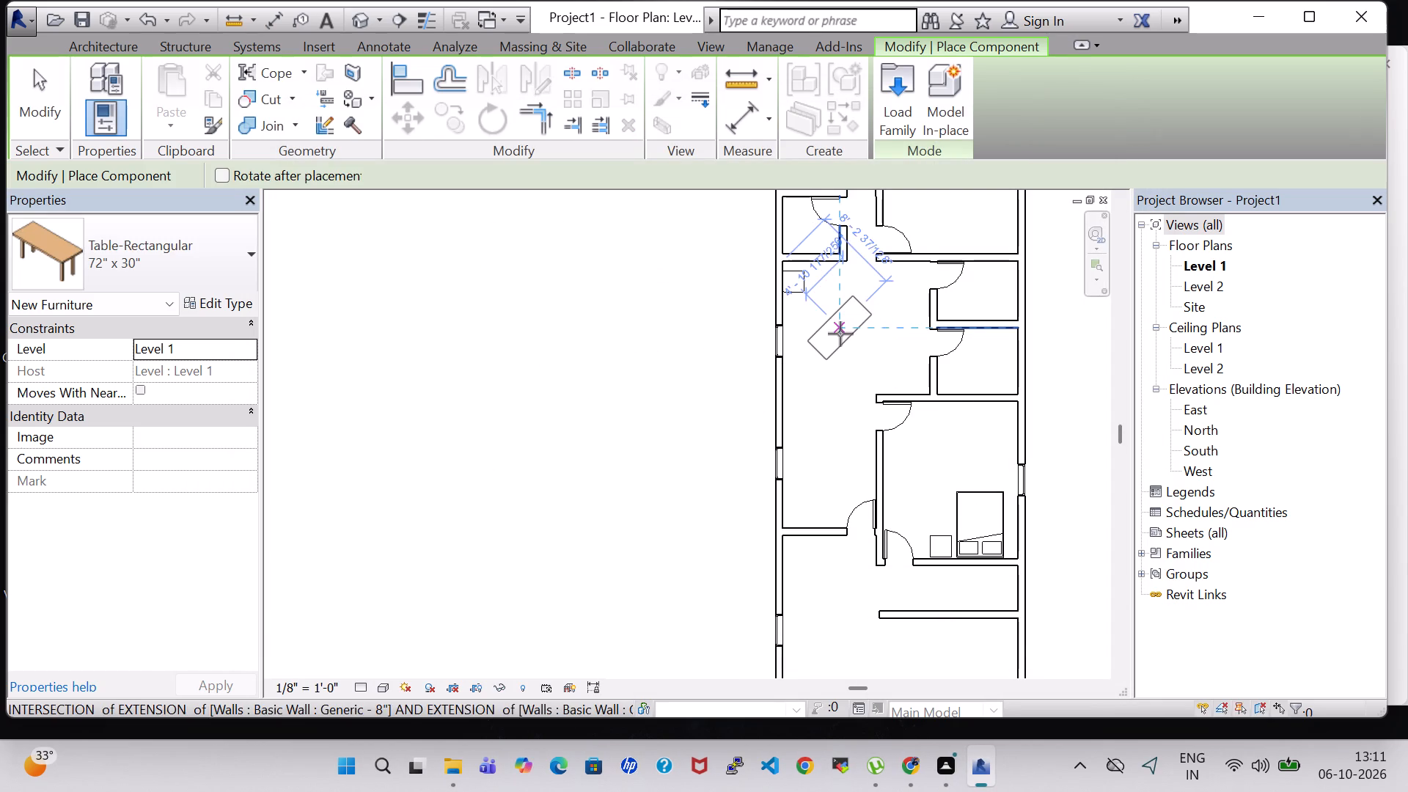
key(space)
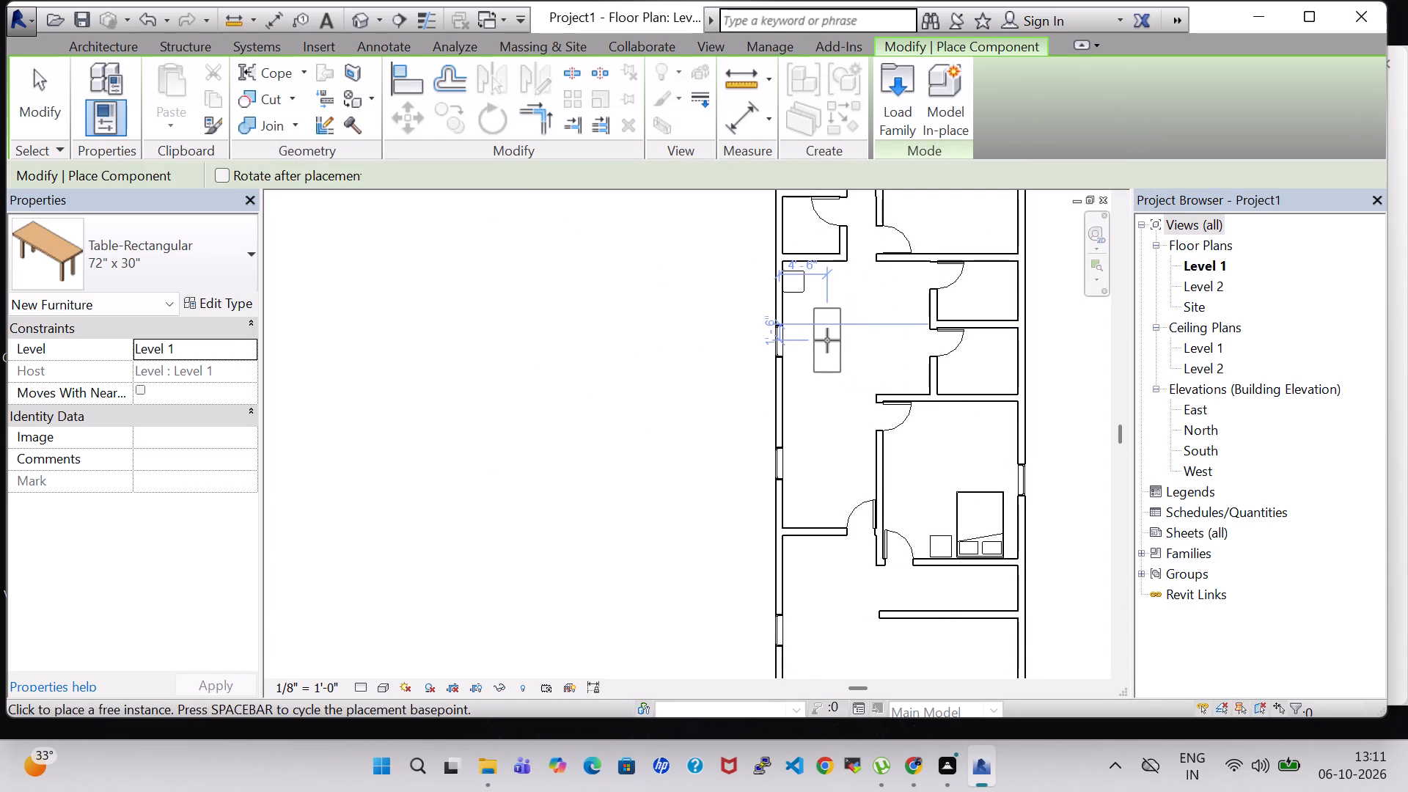
click(827, 340)
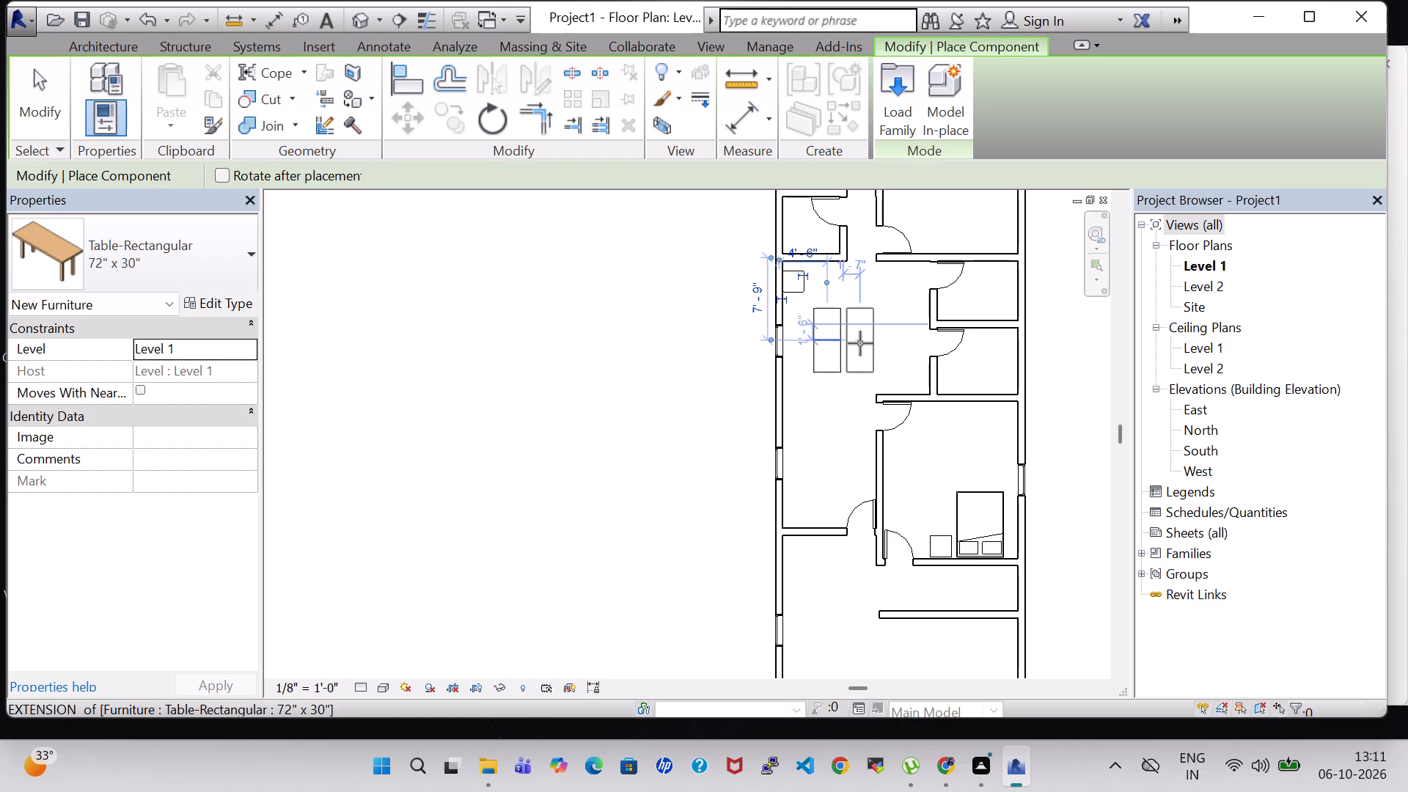
key(Escape)
key(Escape)
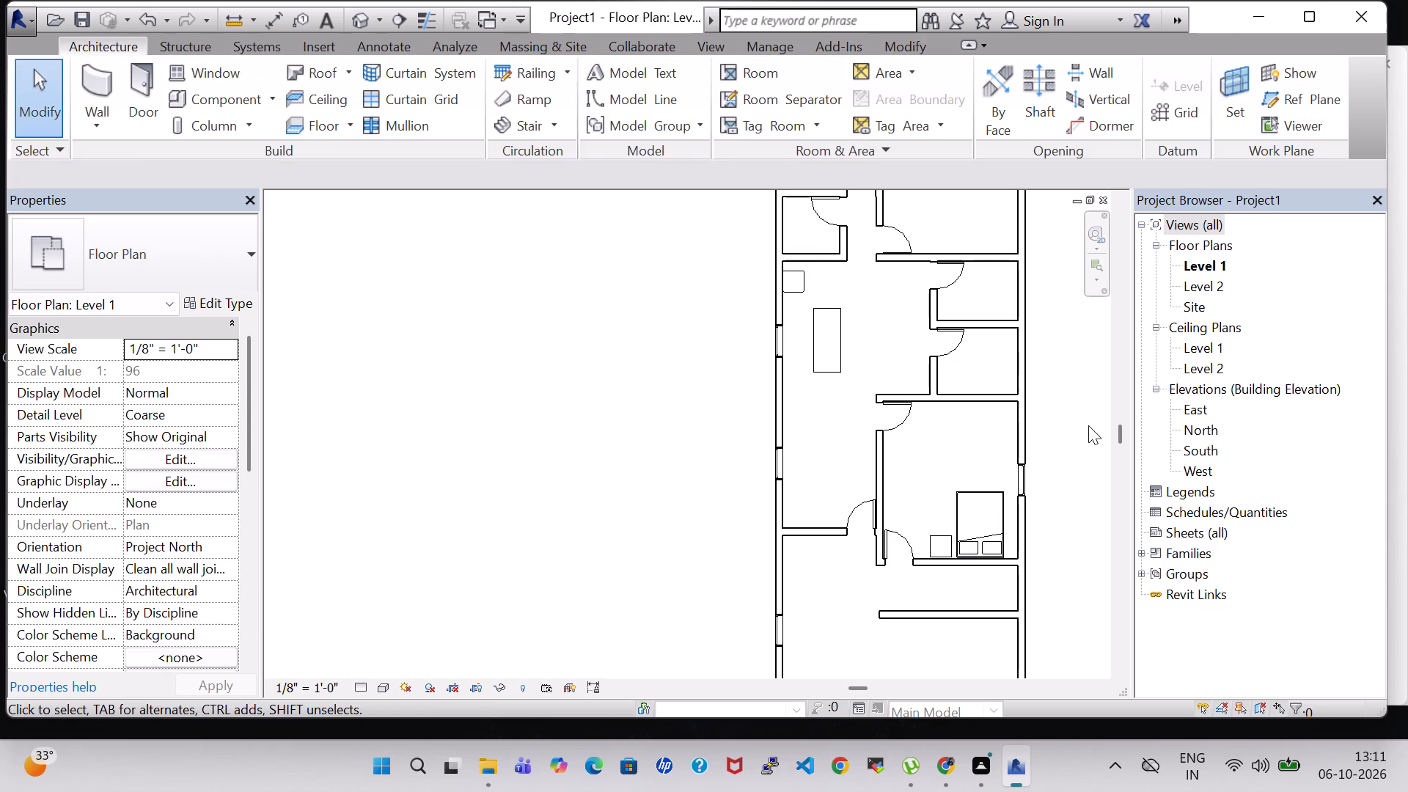
Start component placement and load the Chair-Corbu family from the Seating folder of the Furniture library.
click(228, 102)
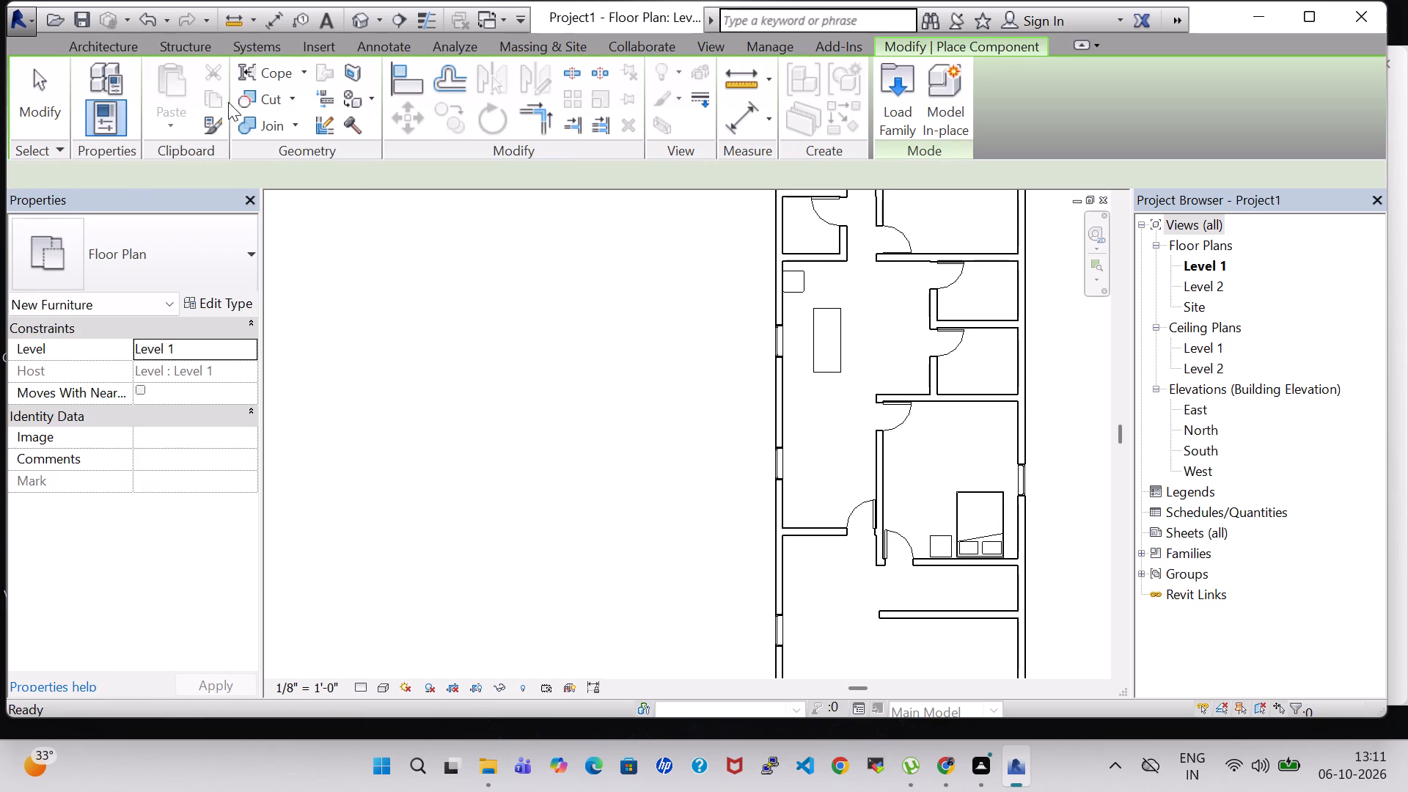
click(906, 114)
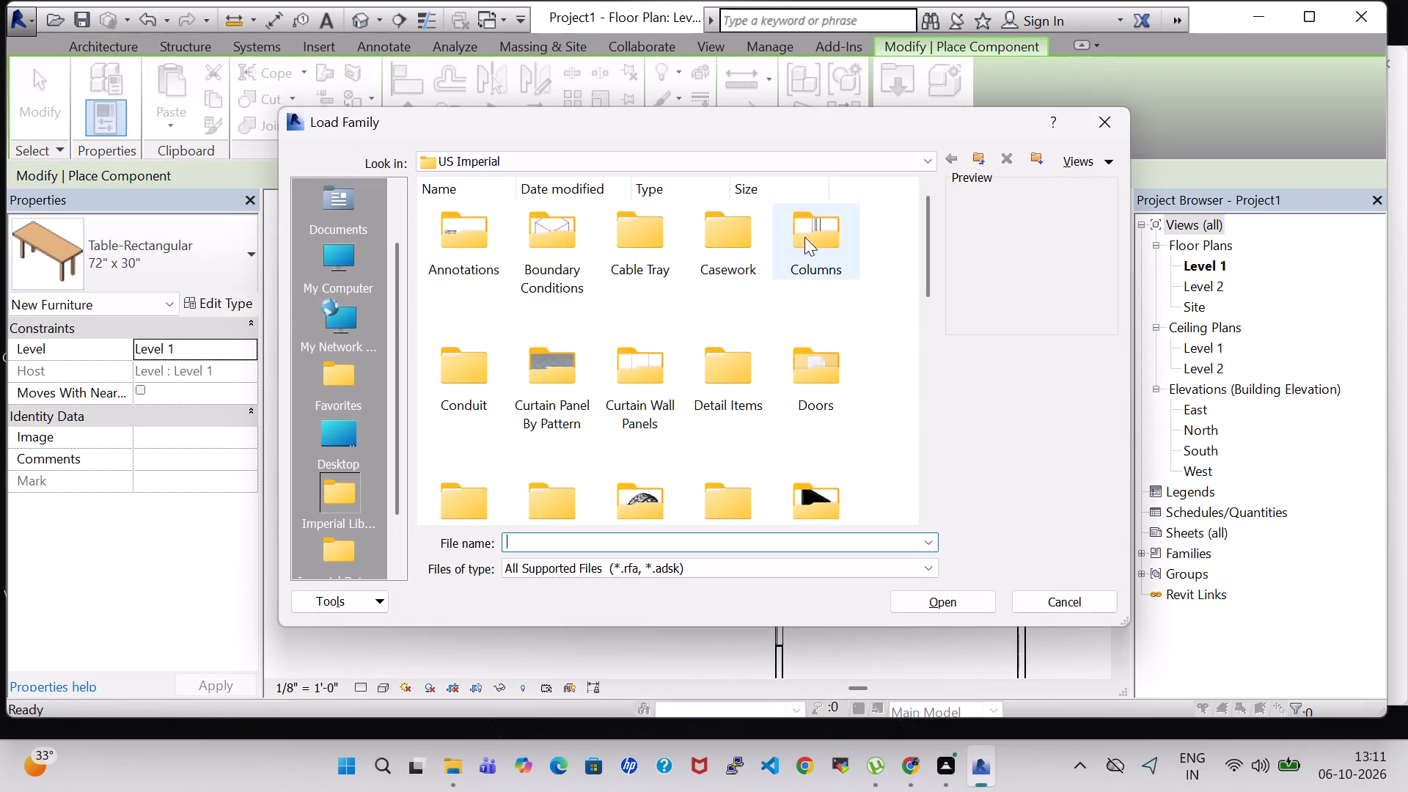
double_click(815, 493)
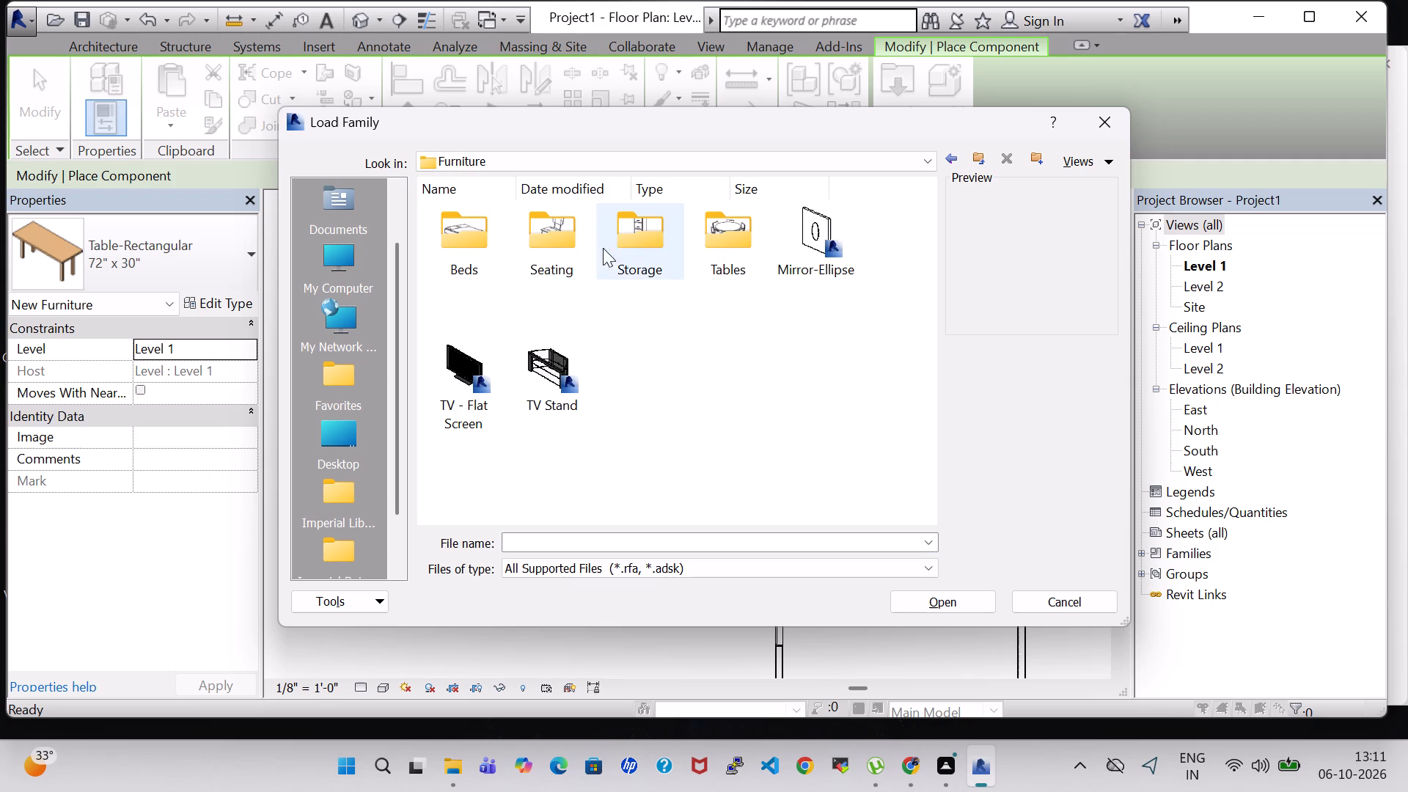
double_click(555, 258)
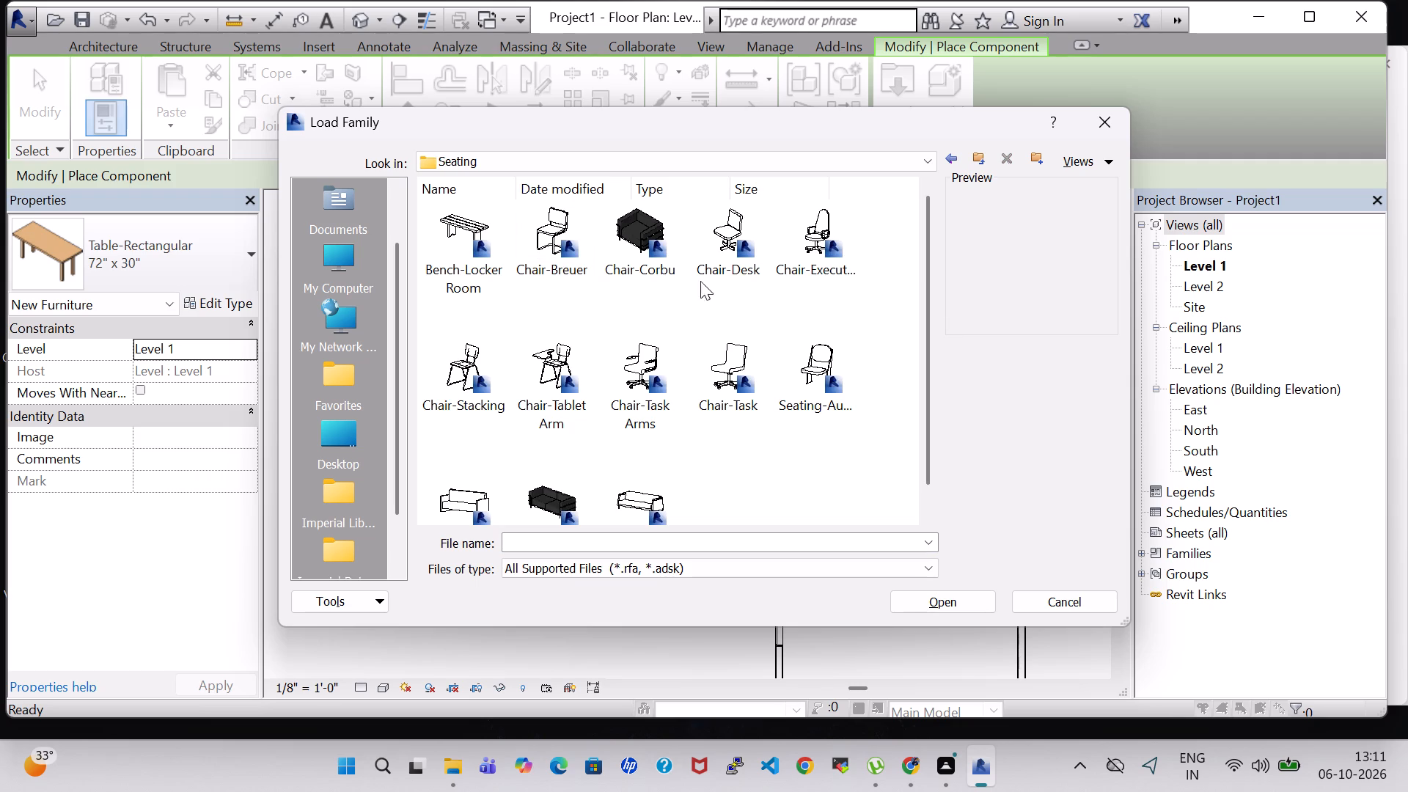
click(609, 248)
click(921, 607)
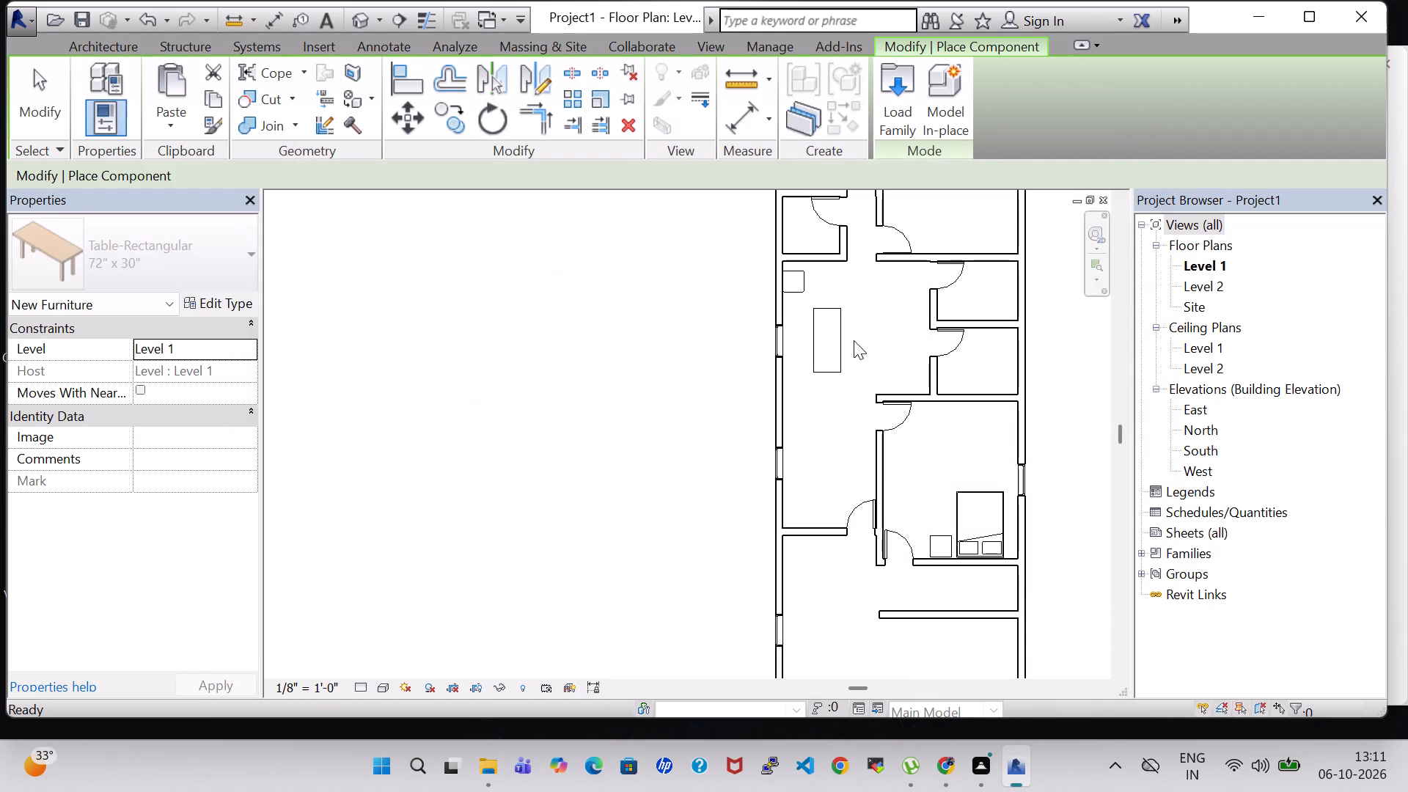
Place one Corbu chair against the north wall beside the end table, and another against the west wall, rotated to face the rectangular table.
scroll(829, 282, up, 4)
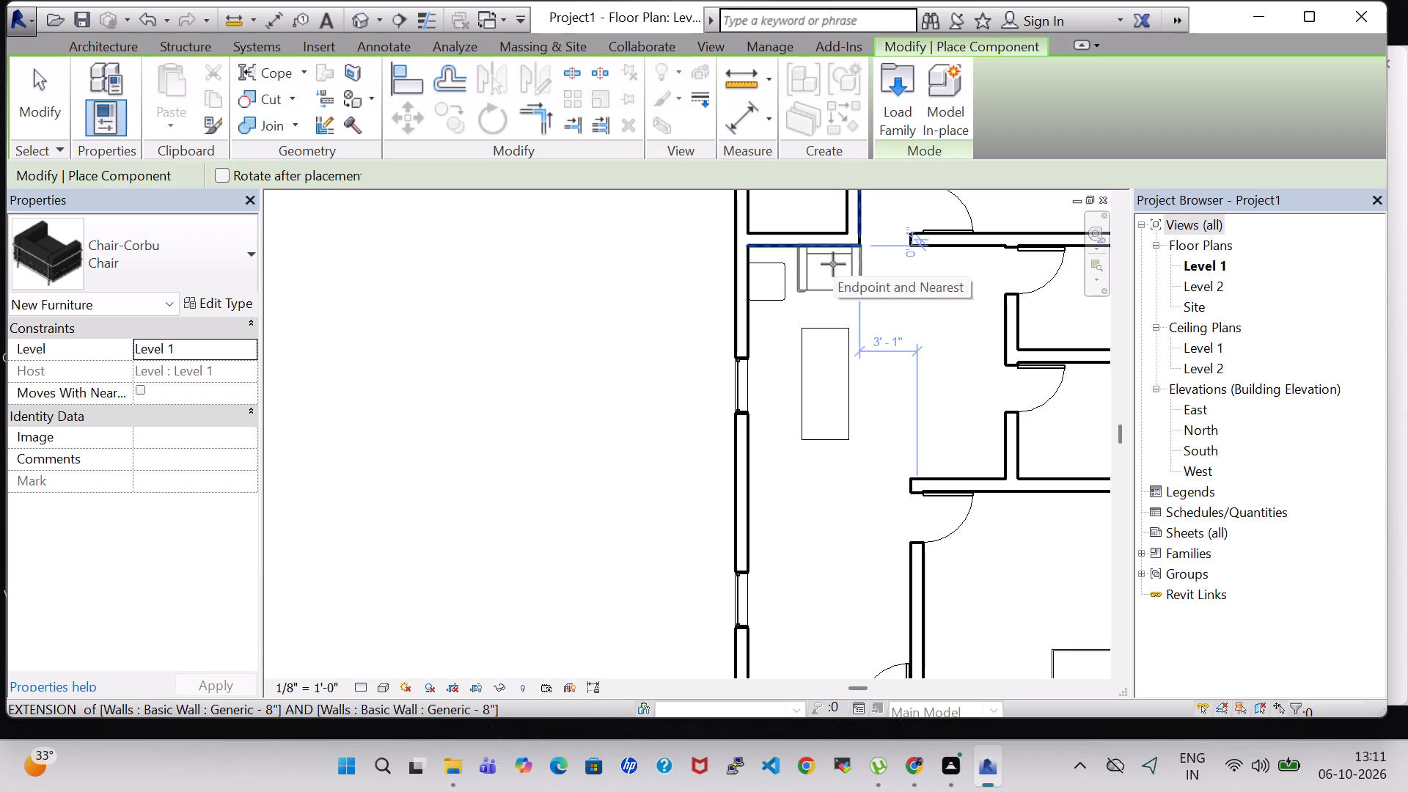
click(833, 264)
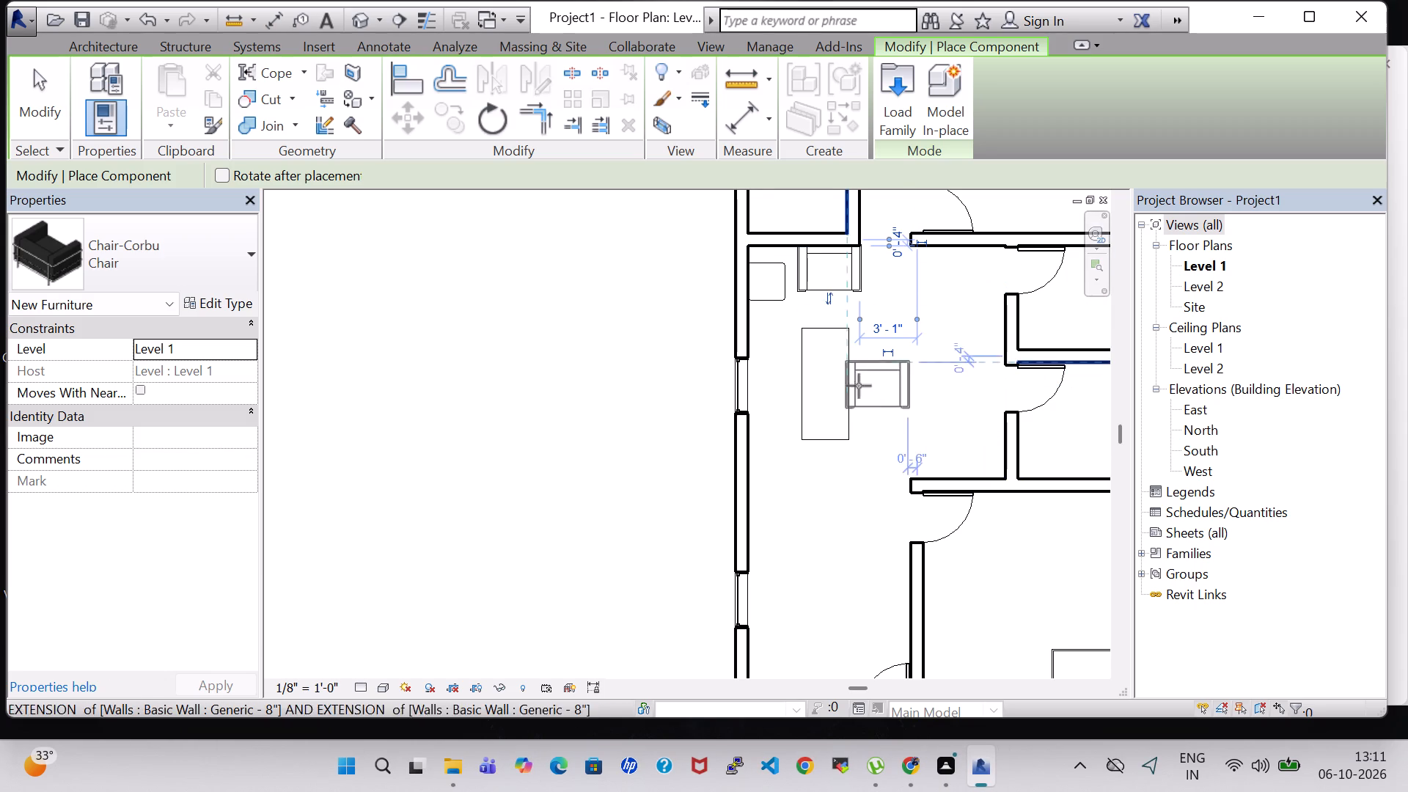
key(space)
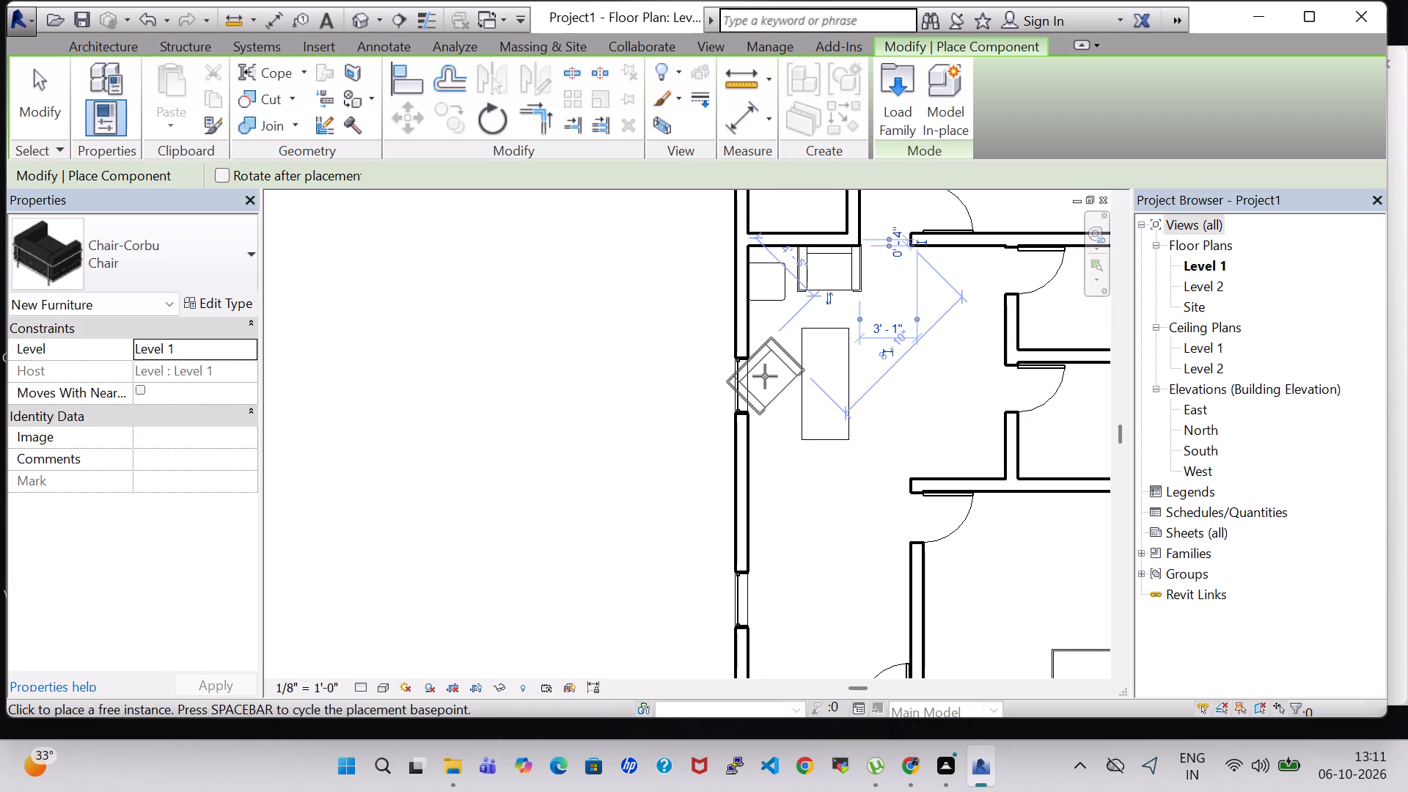
key(space)
click(765, 360)
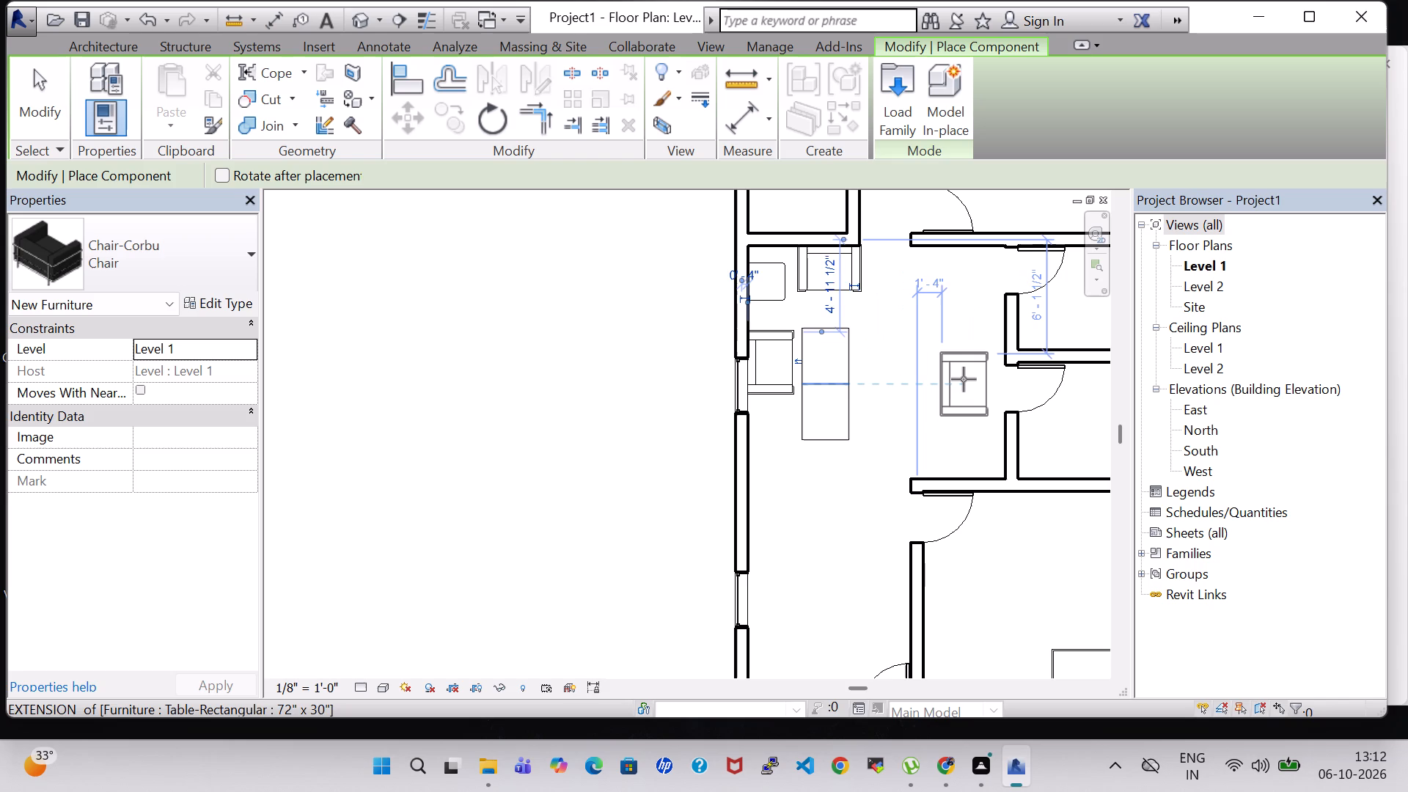
key(Escape)
key(Escape)
Nudge the Corbu chair on the north wall slightly west, closer to the end table.
click(848, 278)
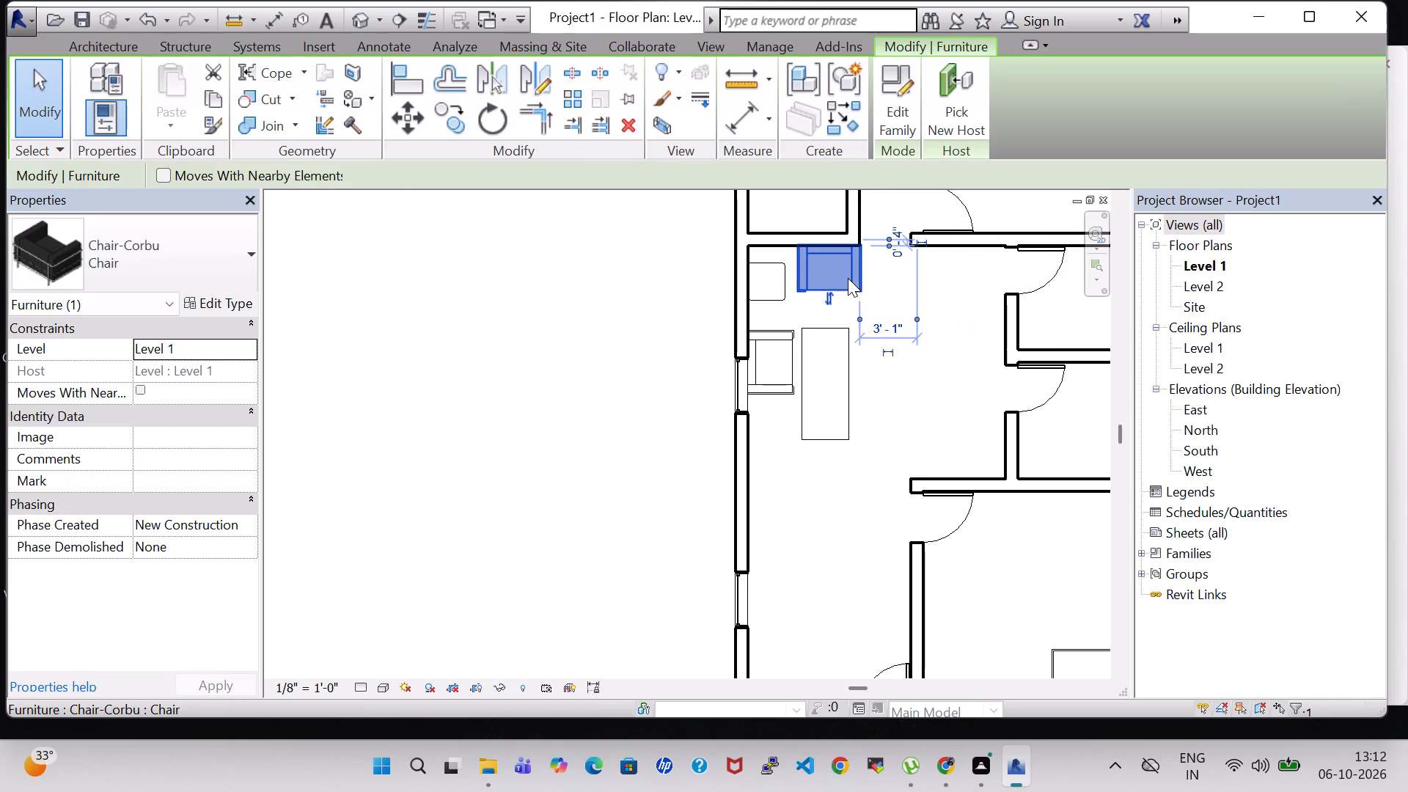
key(Left)
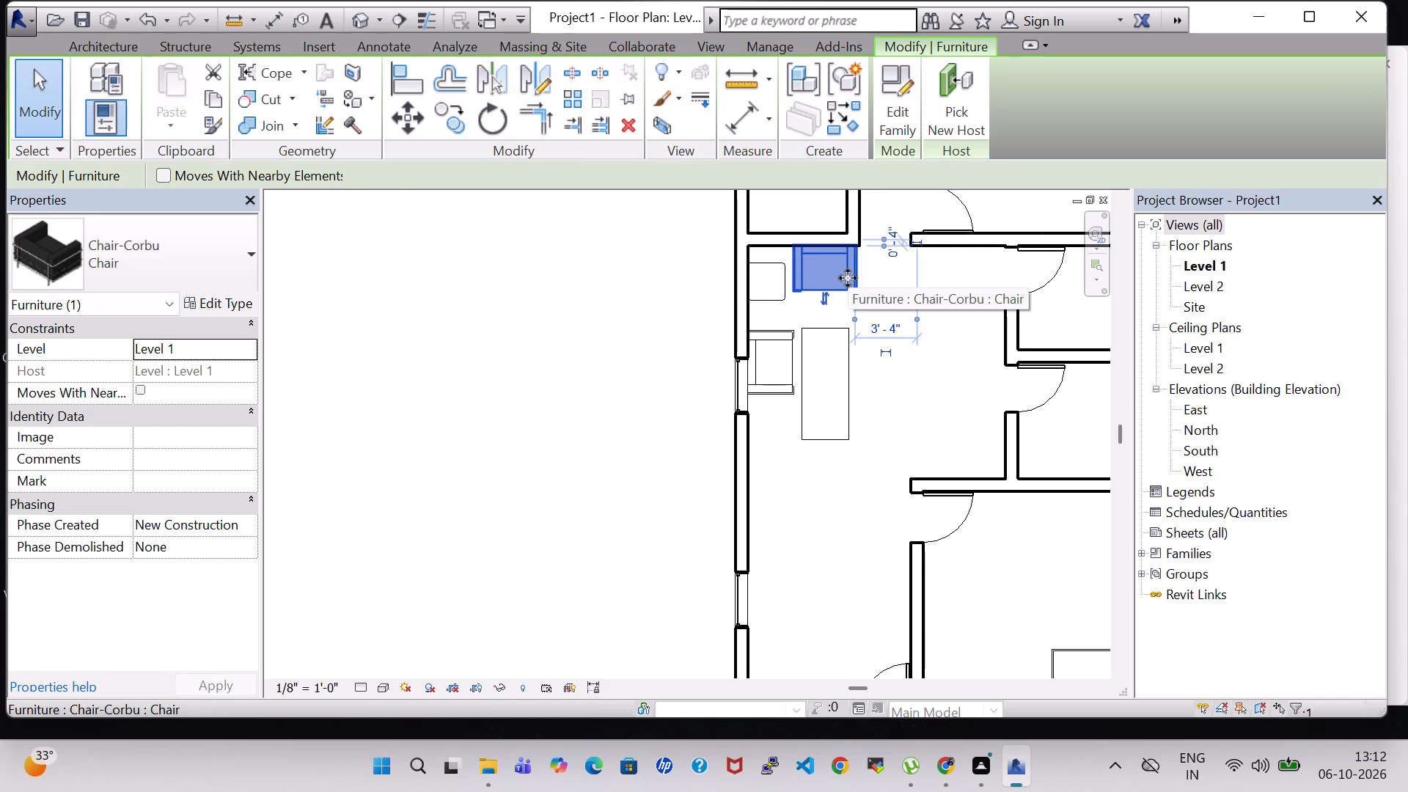
key(Left)
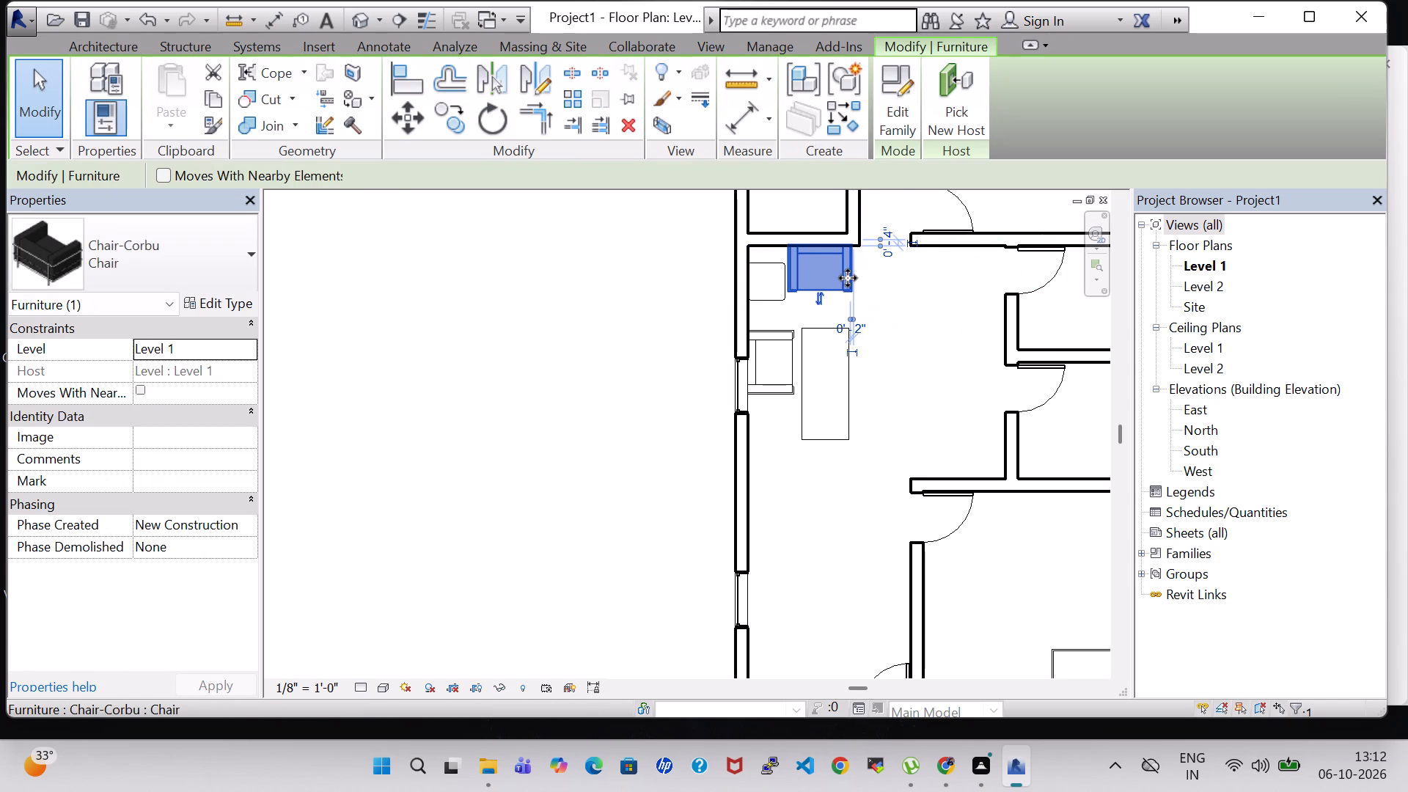
Nudge the end table north into the room's northwest corner, to about 0'-3" from the north wall reference.
click(767, 282)
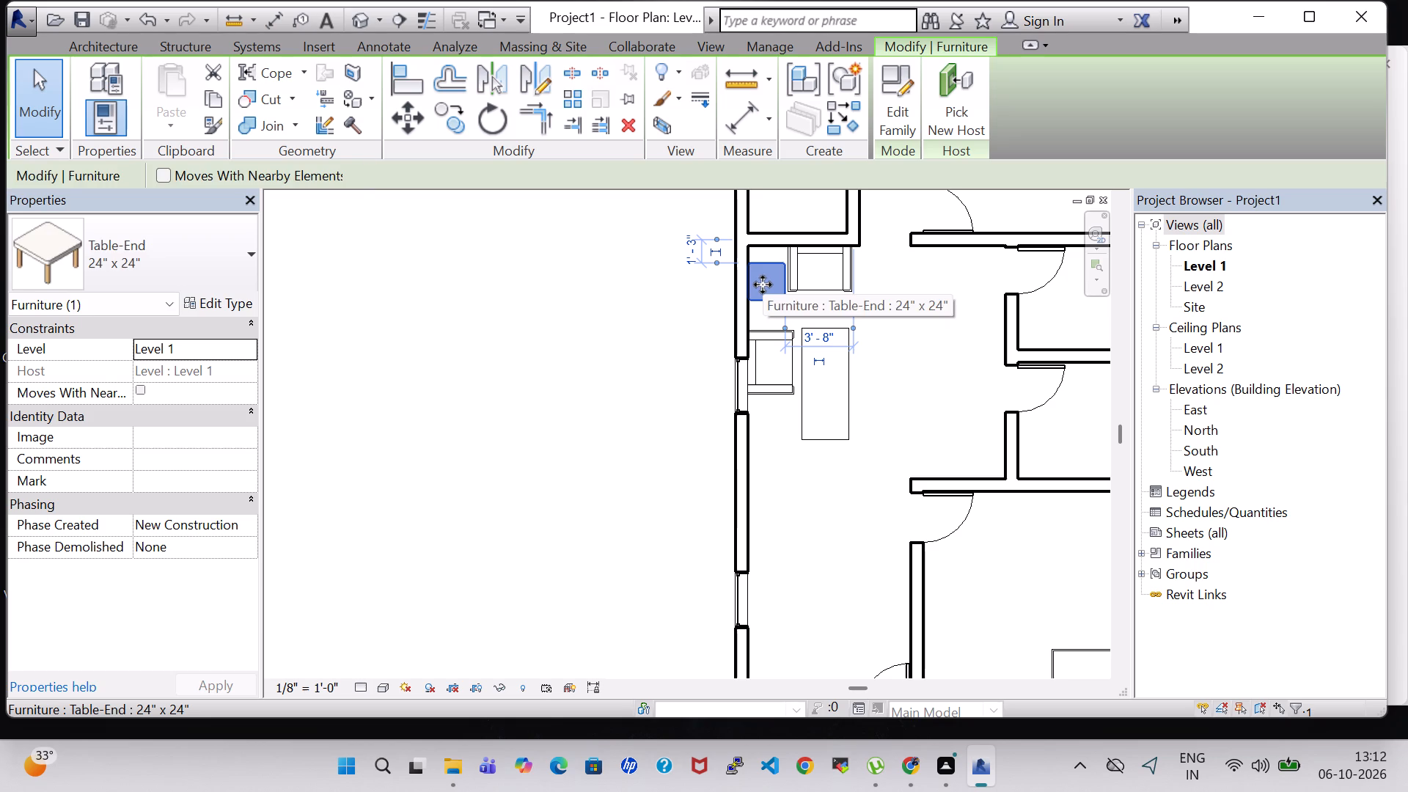
key(Up)
key(Up)
key(Up)
key(Up)
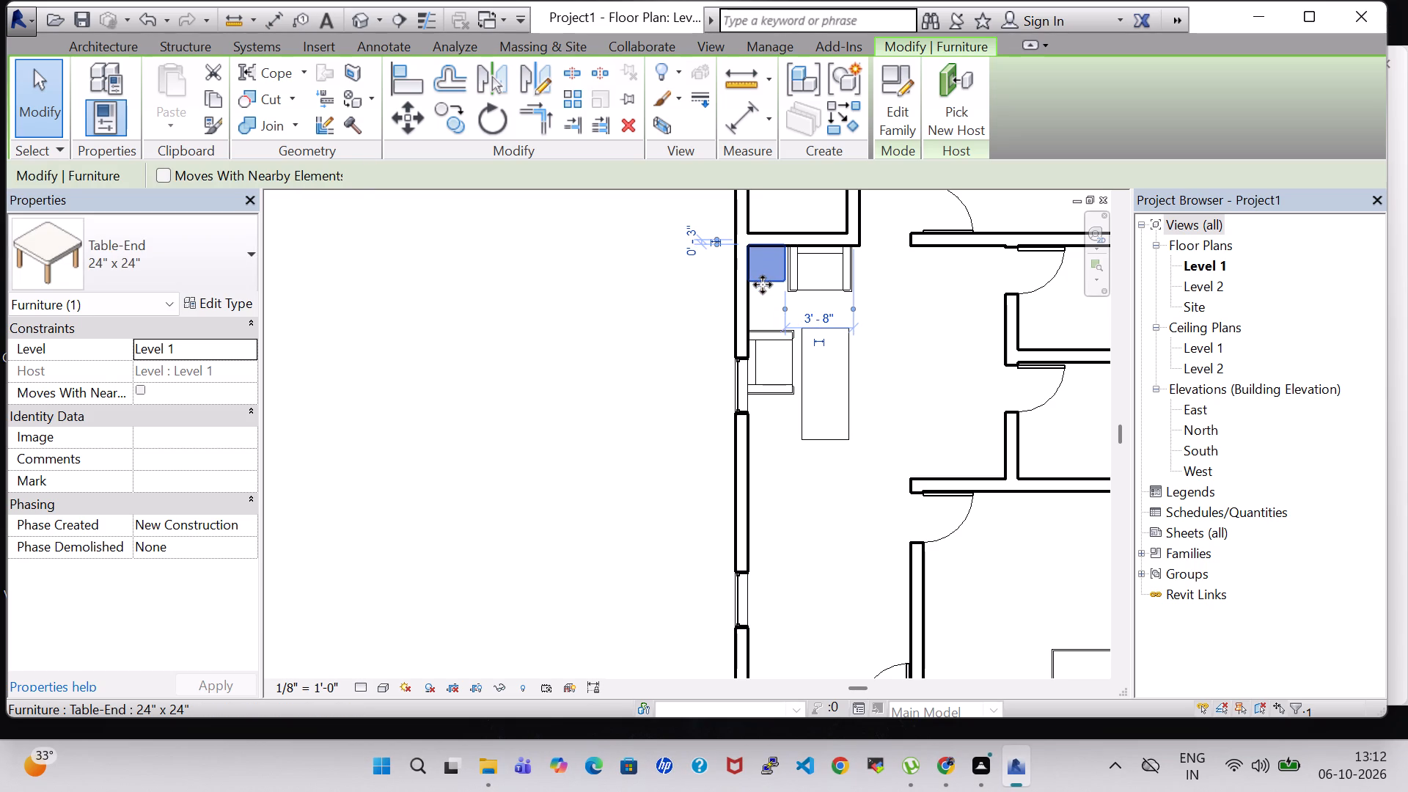
Nudge the Corbu chair on the west wall slightly south, to about 5'-2 1/2" from the north wall.
click(764, 335)
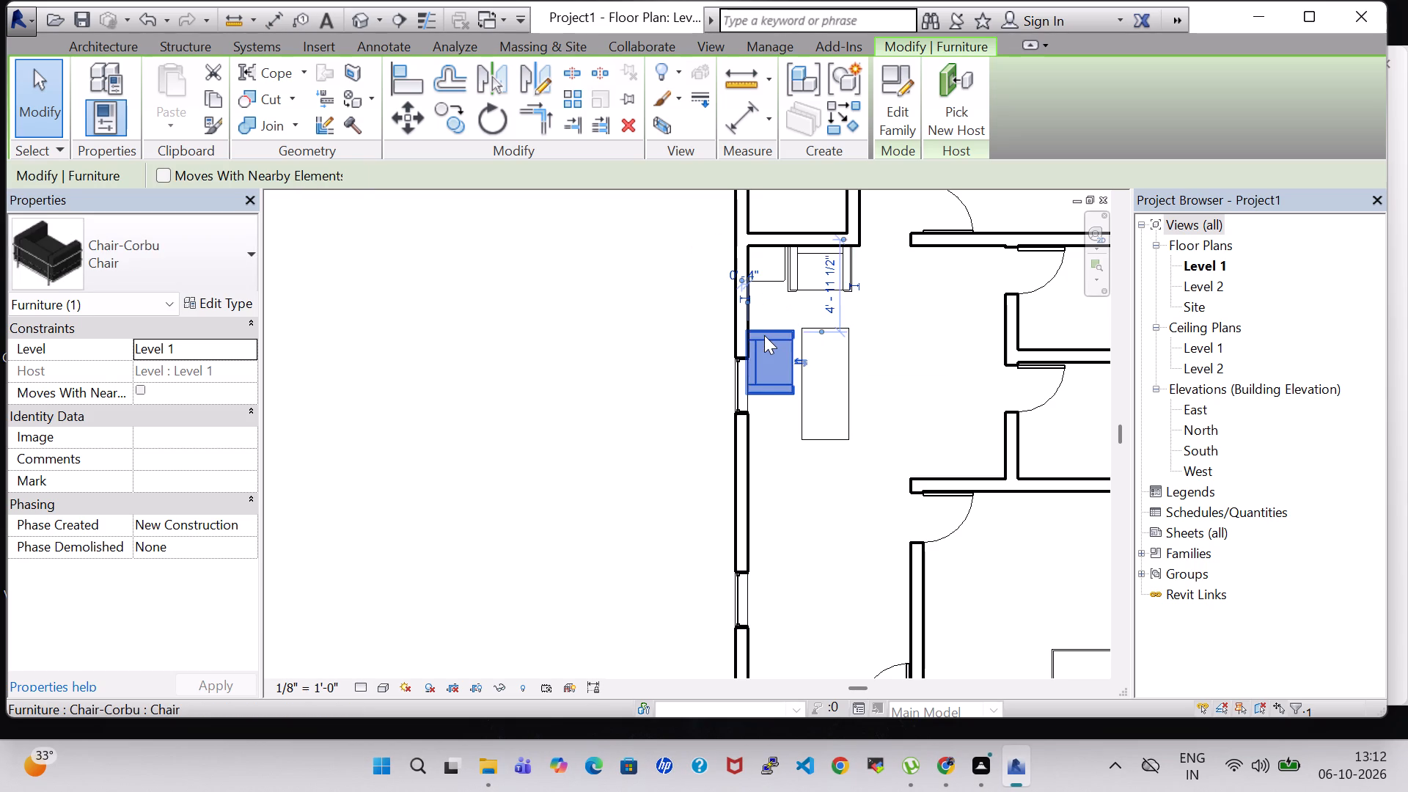
key(Down)
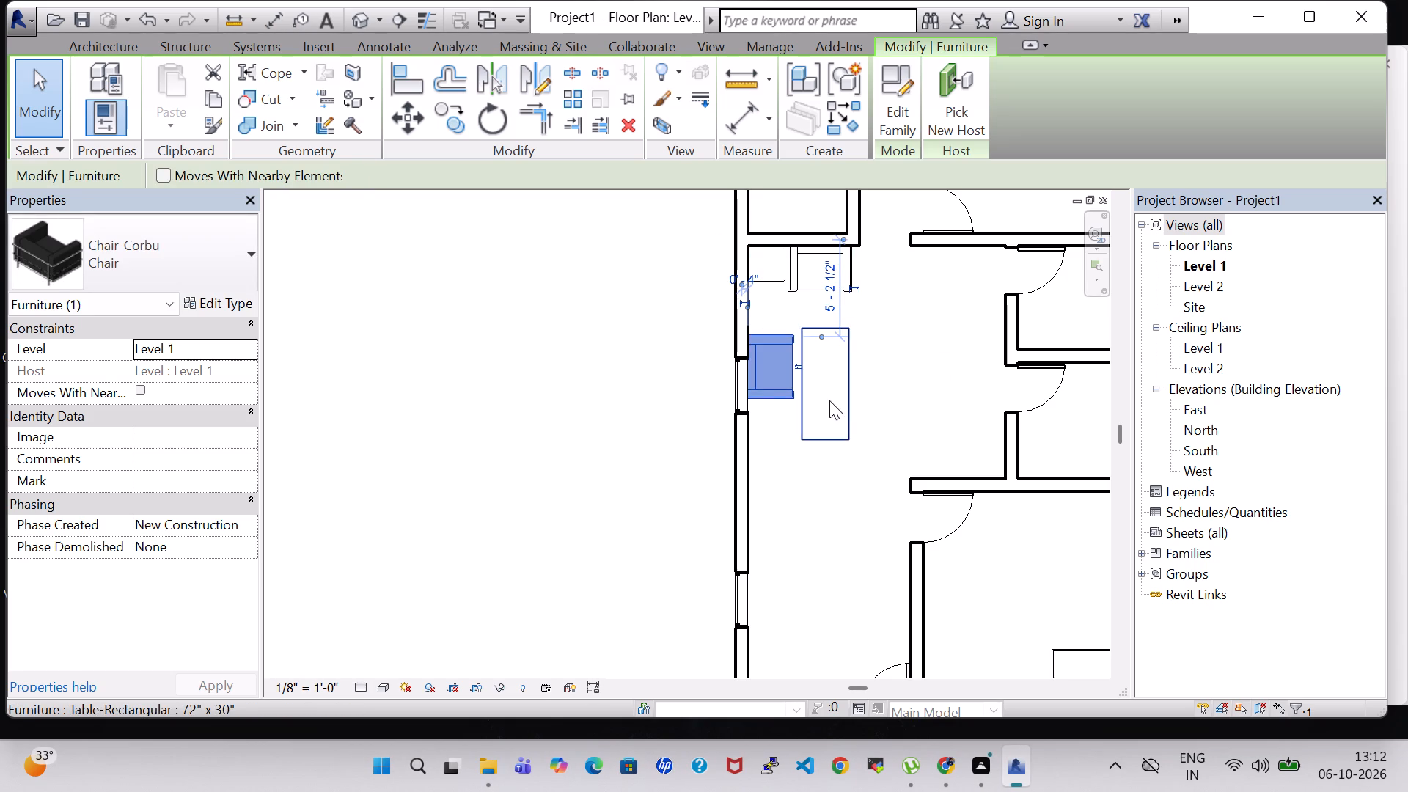
Nudge the rectangular table east, away from the west chair, to about 6'-0" from the west wall.
click(829, 400)
key(Right)
key(Right)
key(Right)
key(Right)
key(Right)
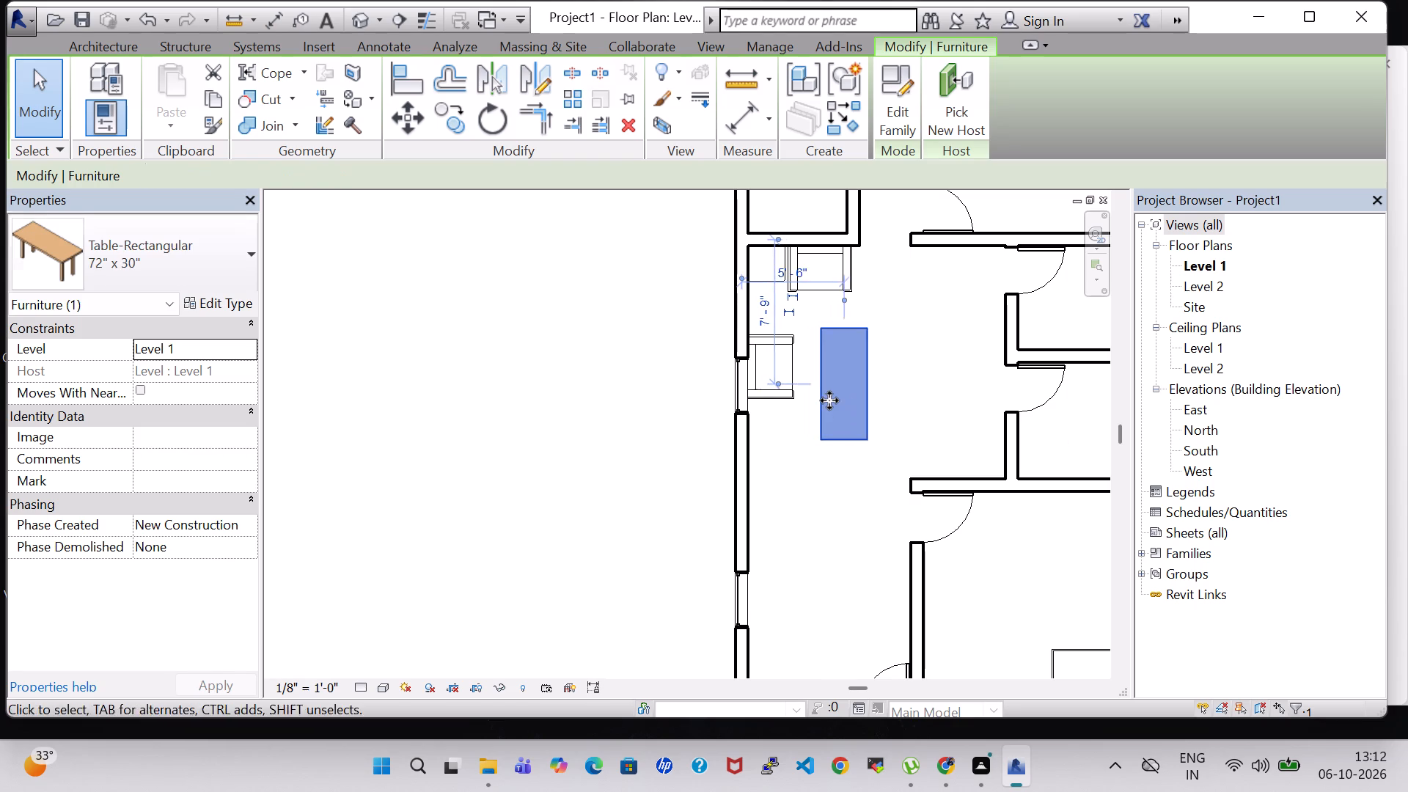
key(Right)
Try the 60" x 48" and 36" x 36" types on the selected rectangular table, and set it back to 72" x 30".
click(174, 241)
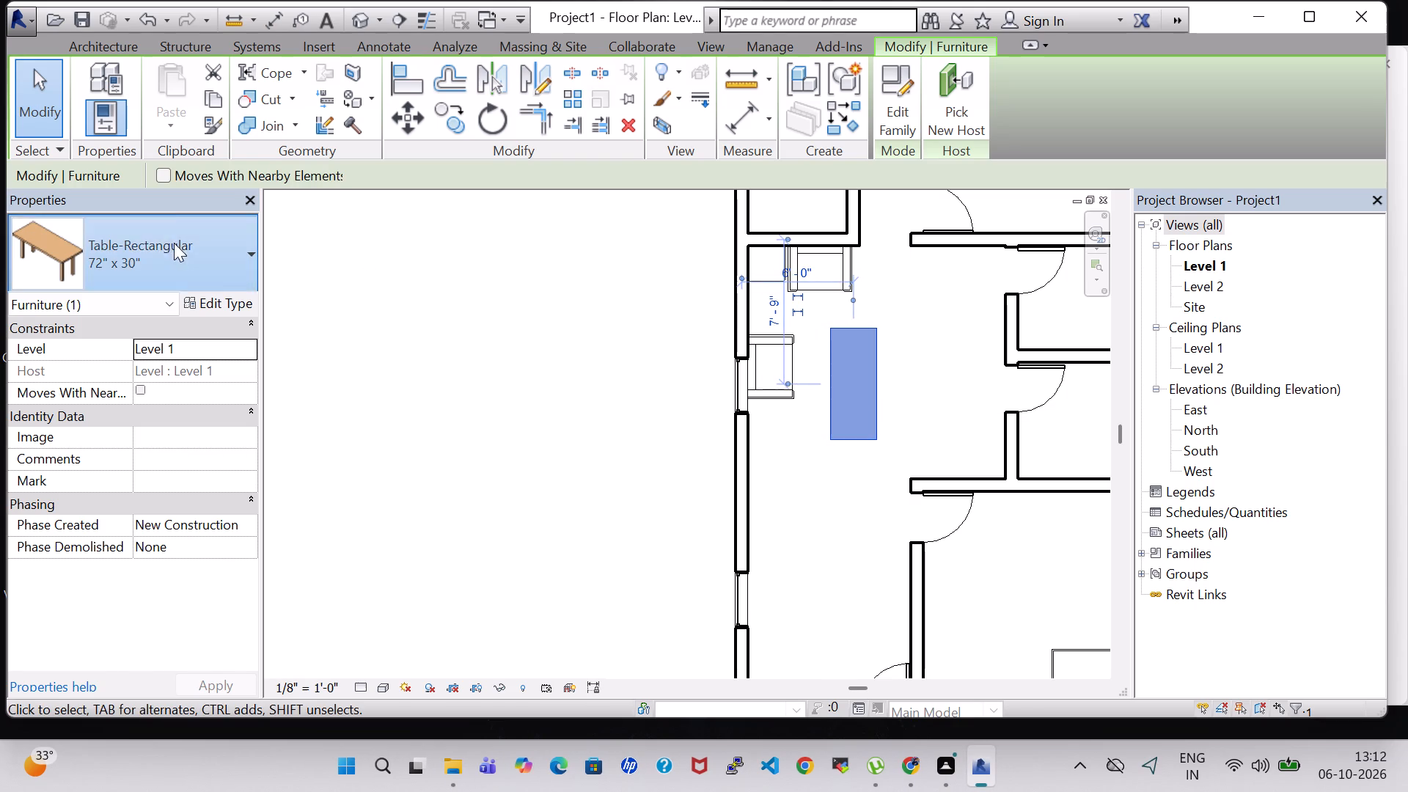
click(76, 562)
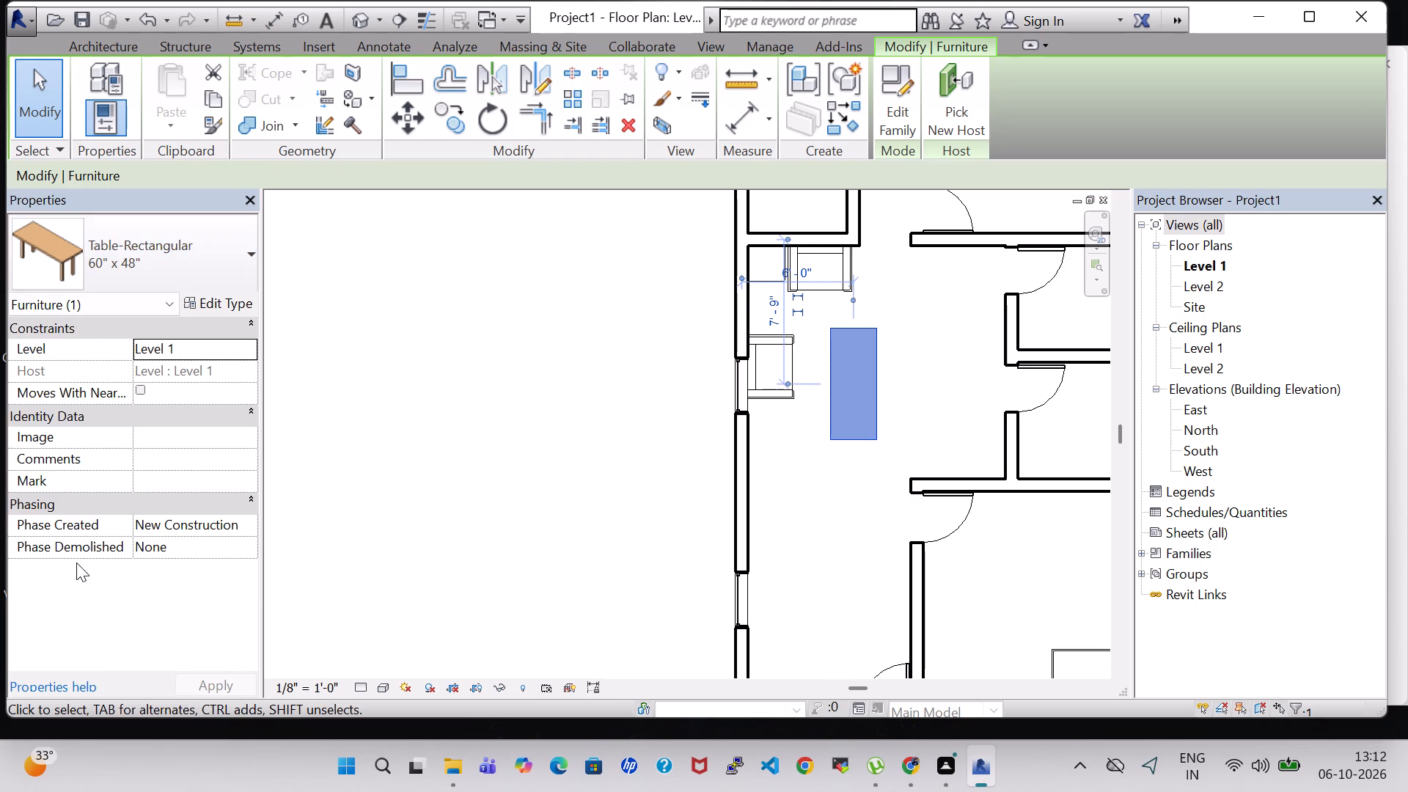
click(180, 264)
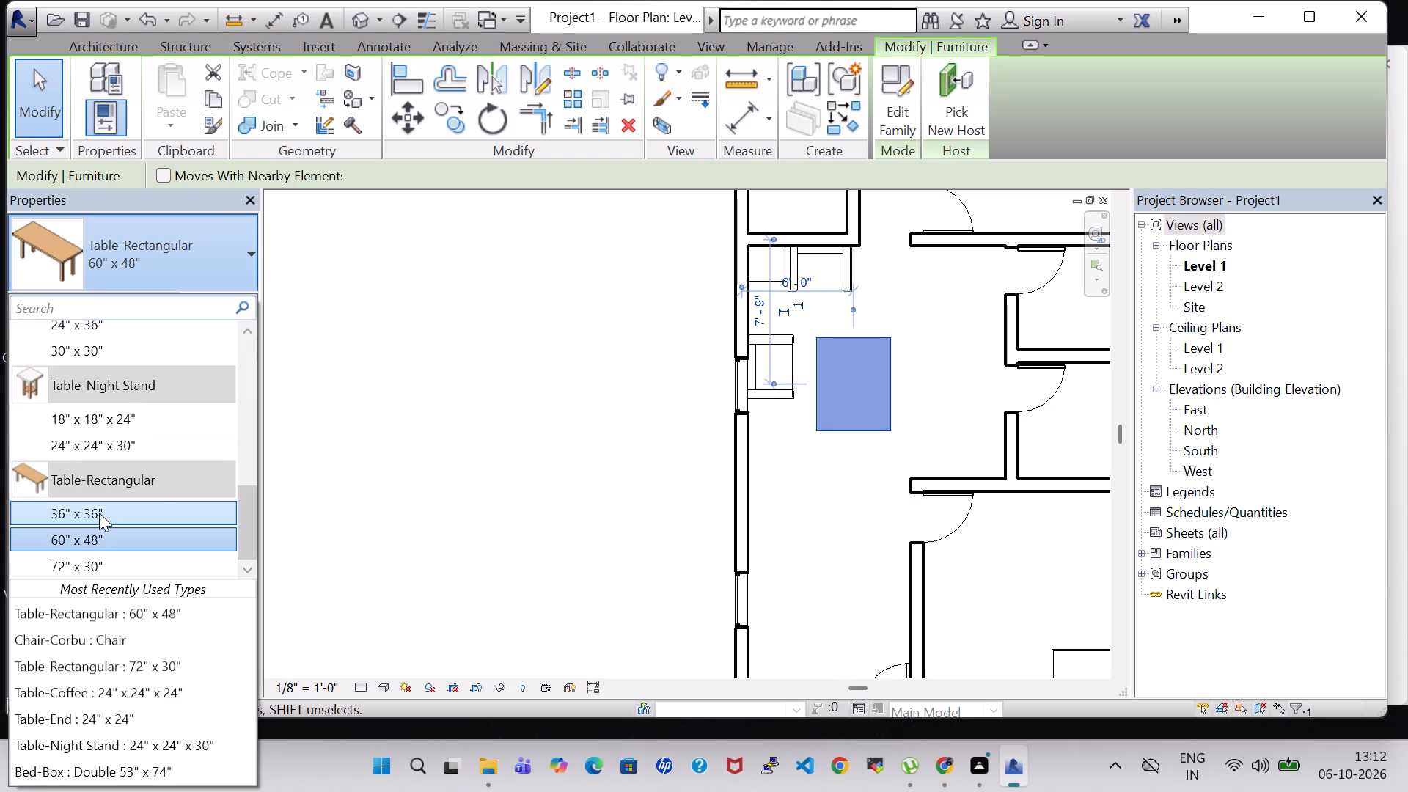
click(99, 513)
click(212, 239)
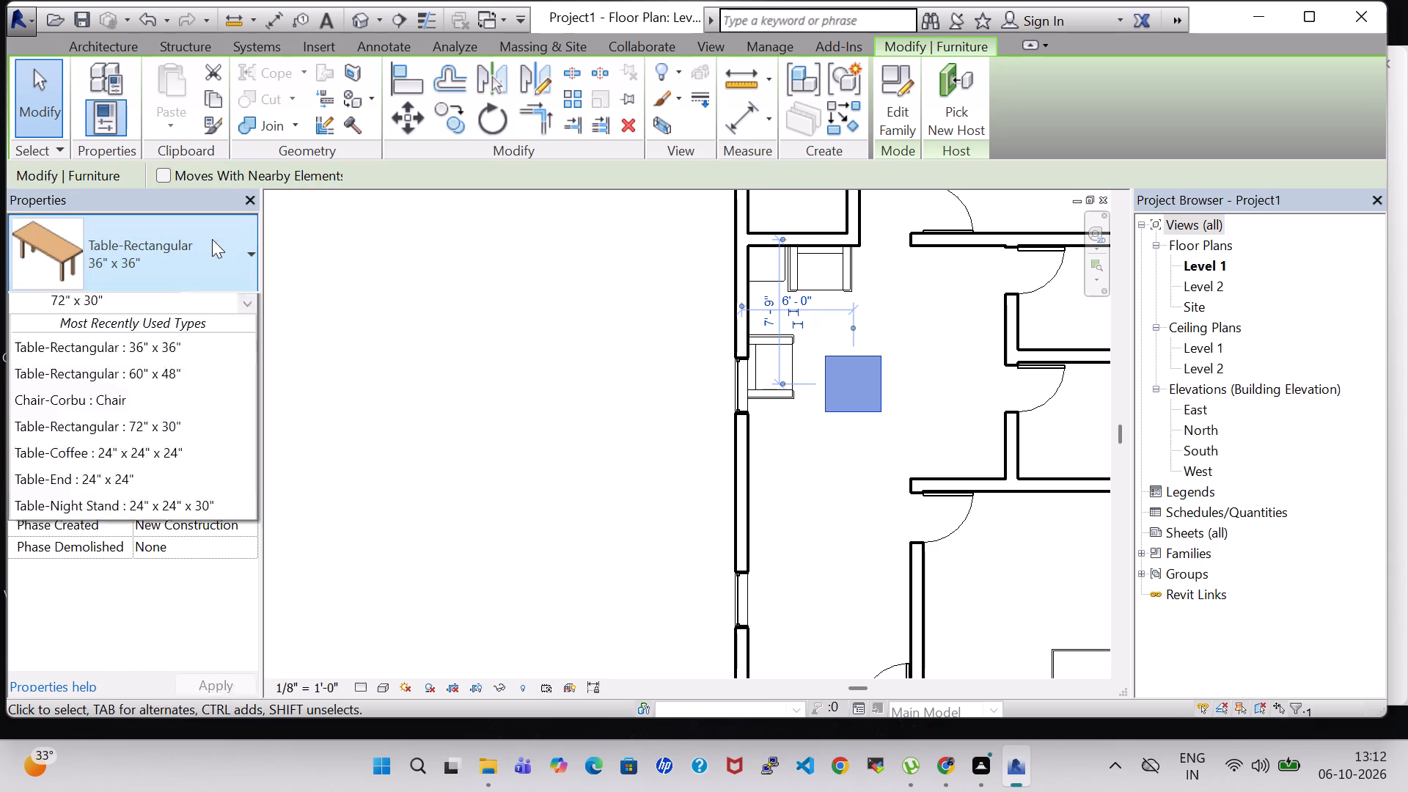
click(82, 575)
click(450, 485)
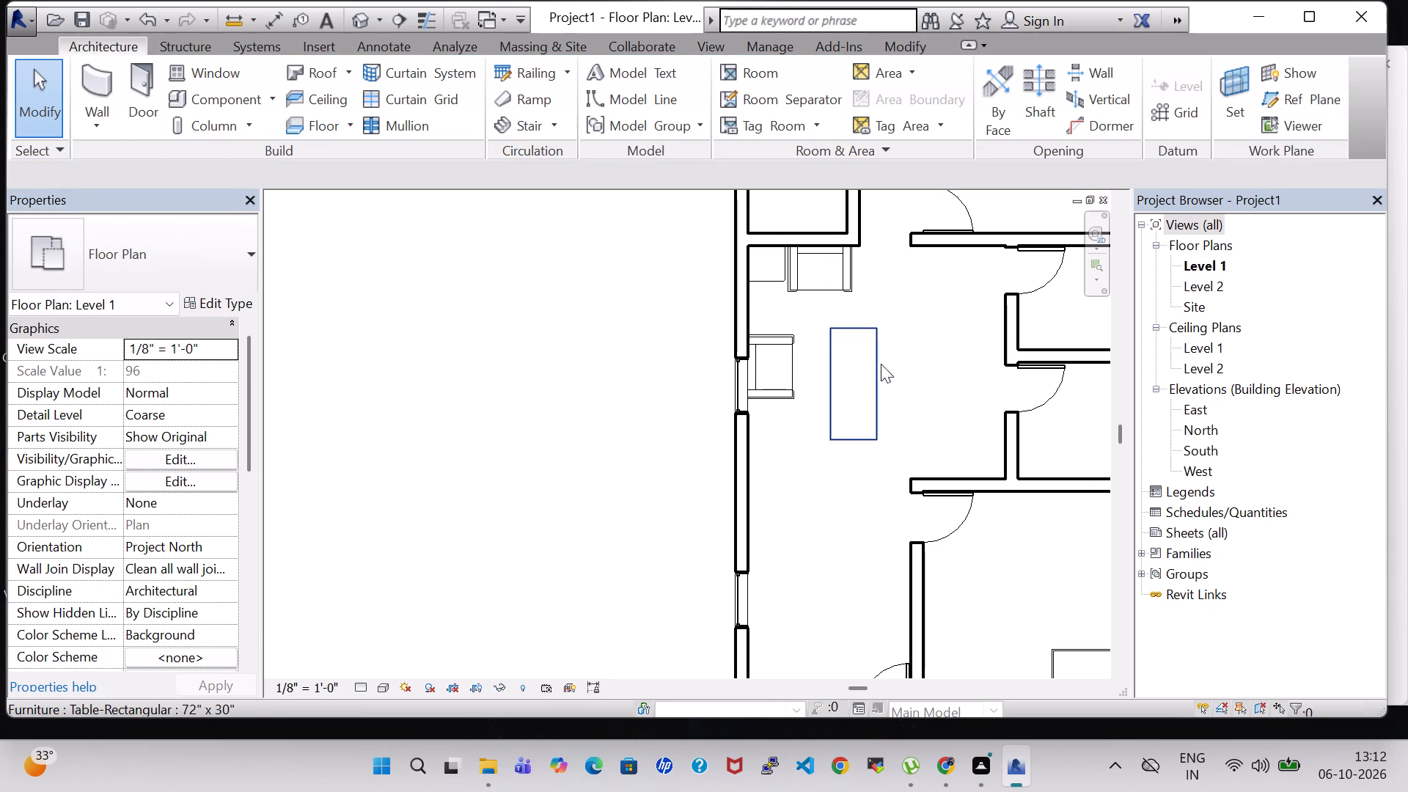
Delete the Corbu chair on the west wall beside the rectangular table.
scroll(978, 348, down, 1)
click(858, 359)
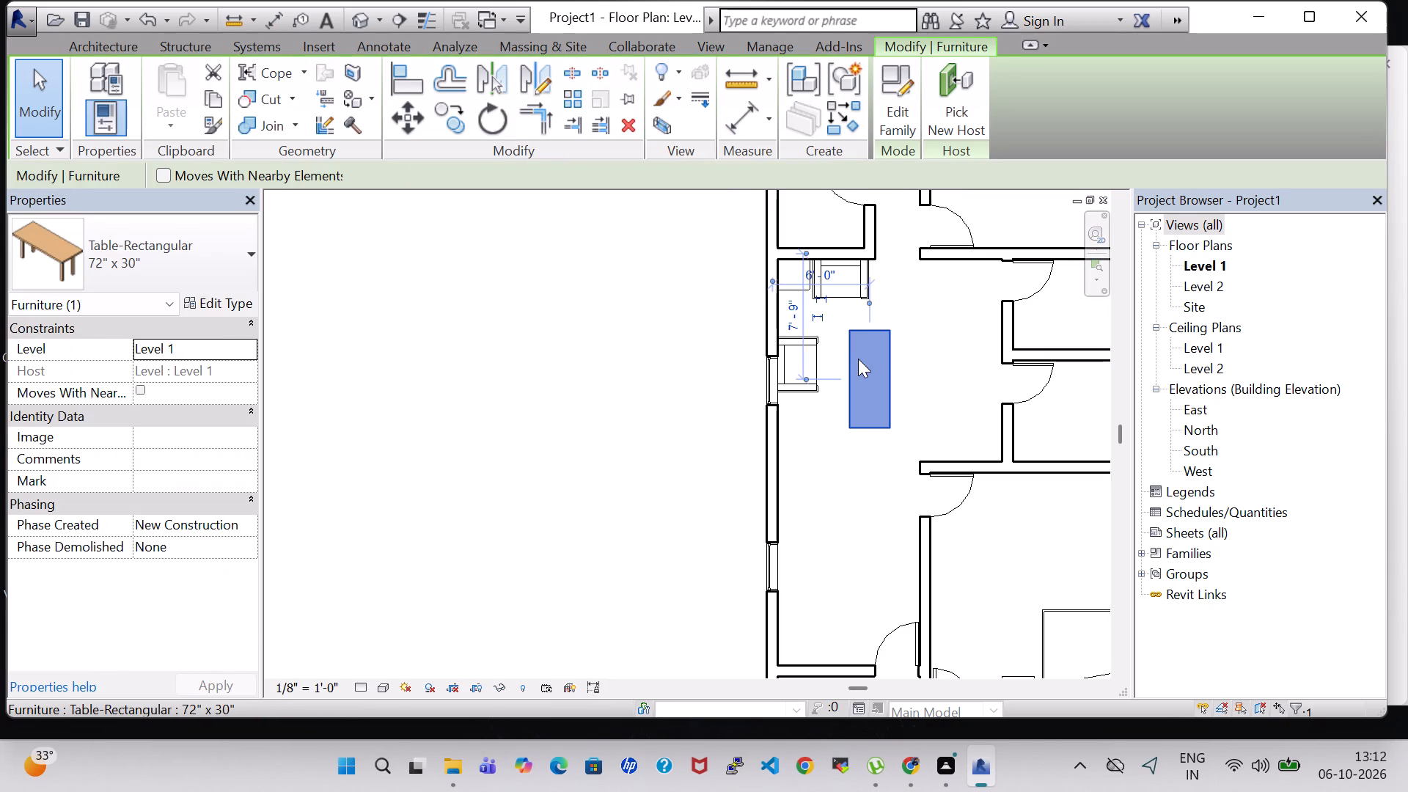
click(800, 344)
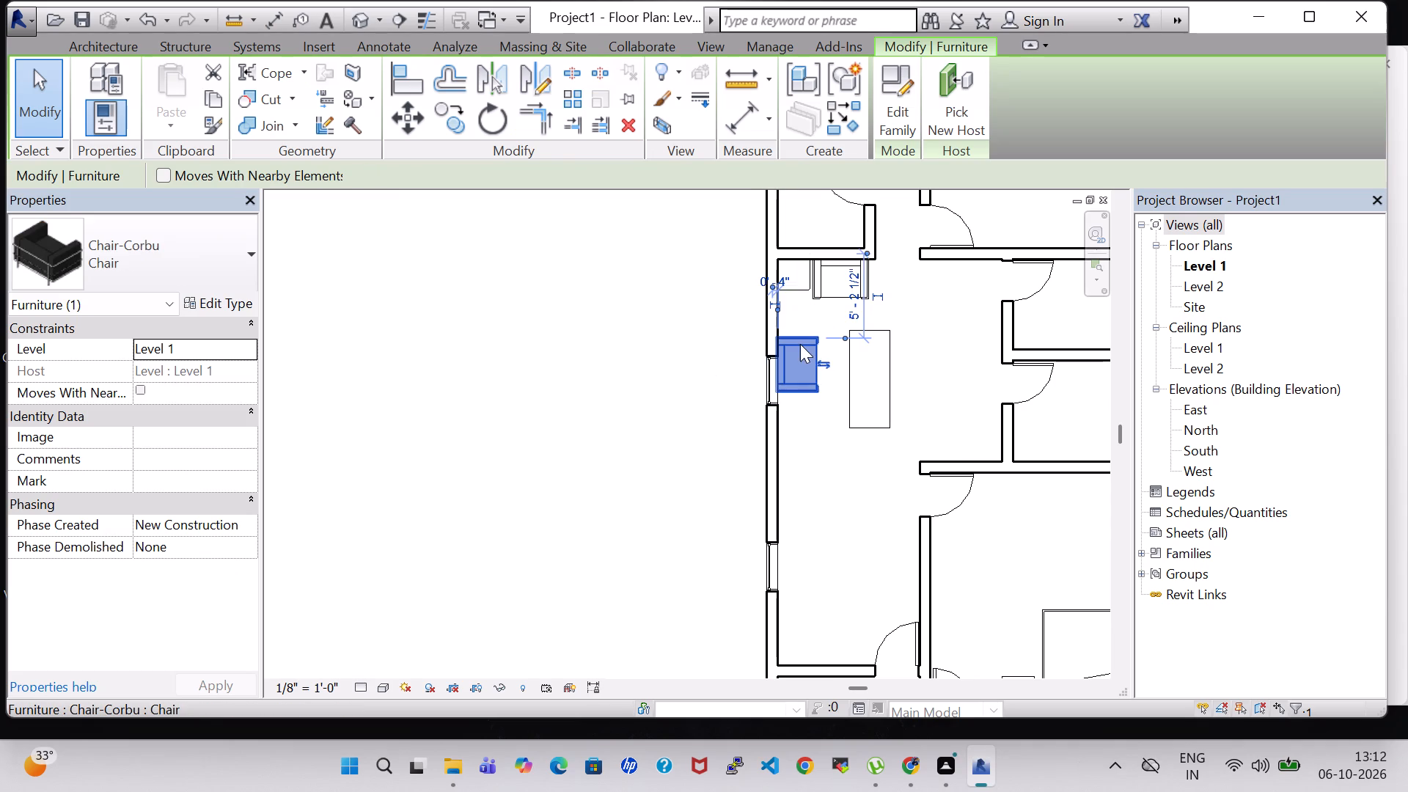
key(Delete)
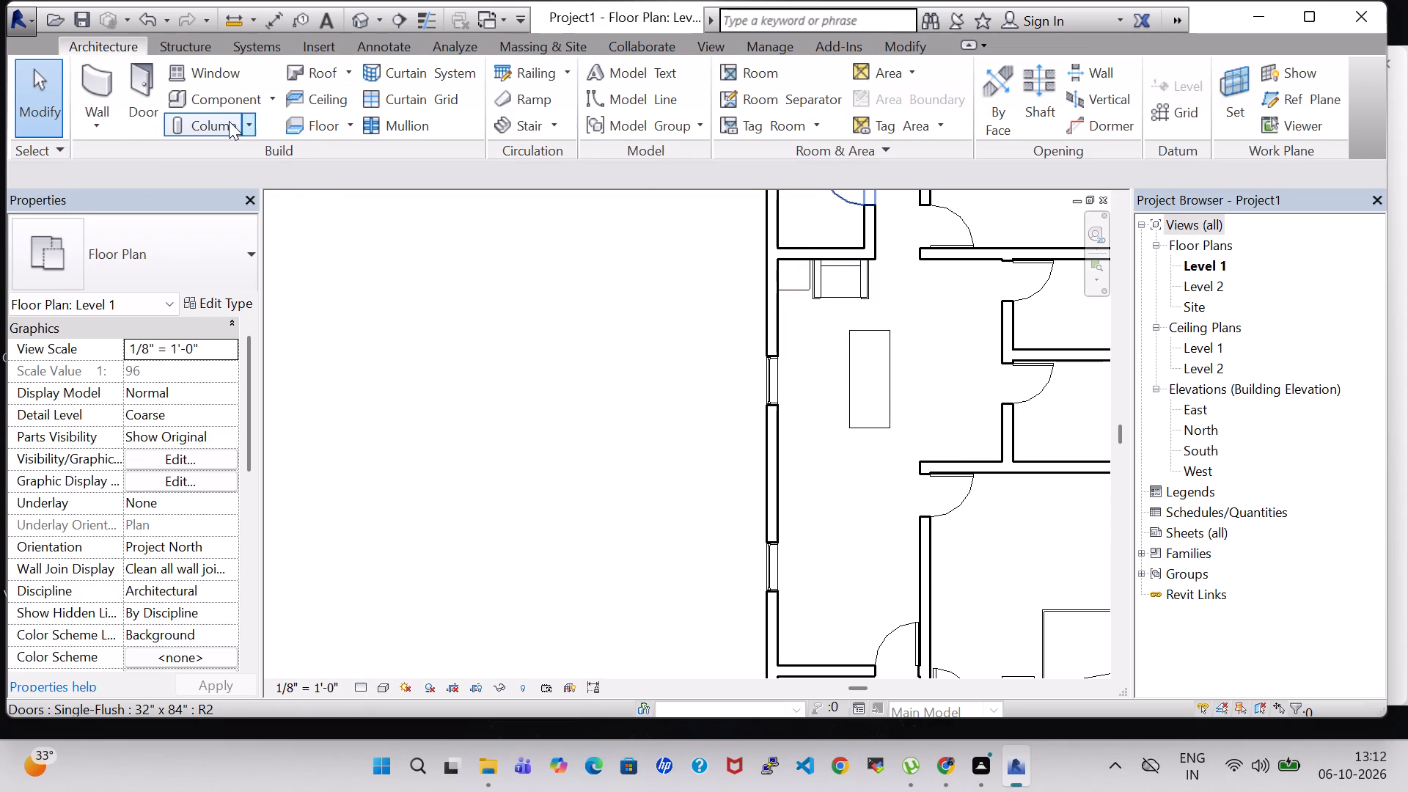
Load the Sofa-Corbu family from the Furniture > Seating folder of the US Imperial library as a component.
click(232, 103)
click(892, 98)
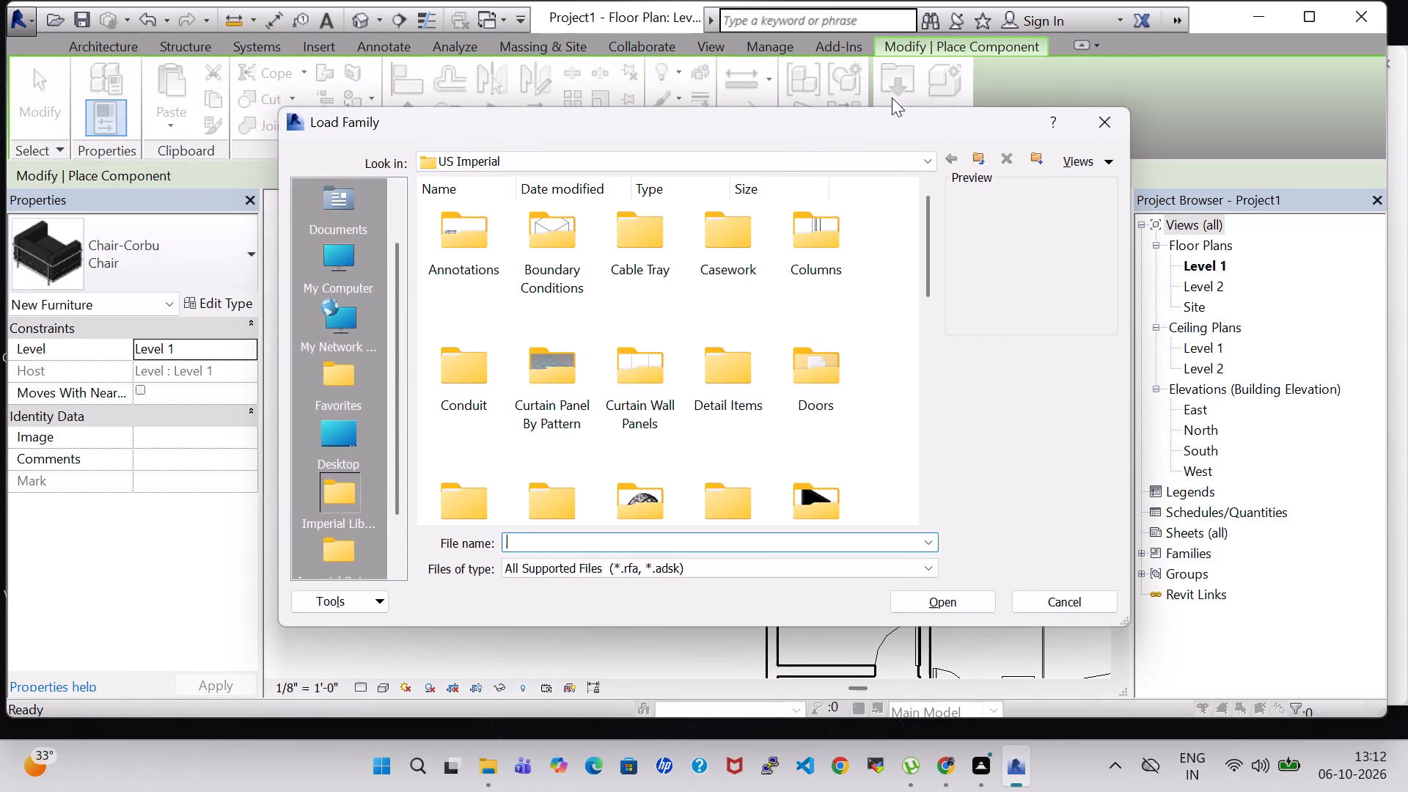
double_click(817, 488)
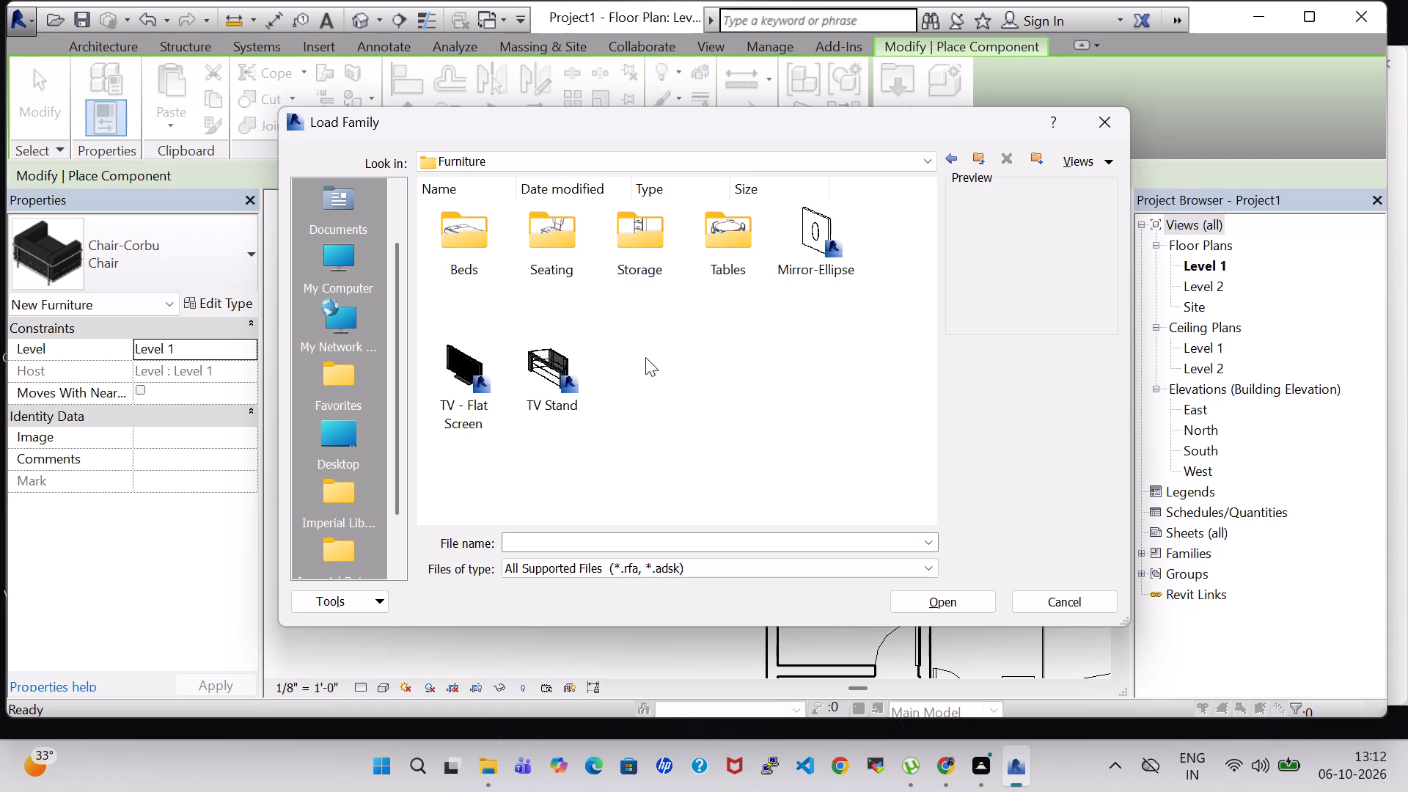
double_click(567, 243)
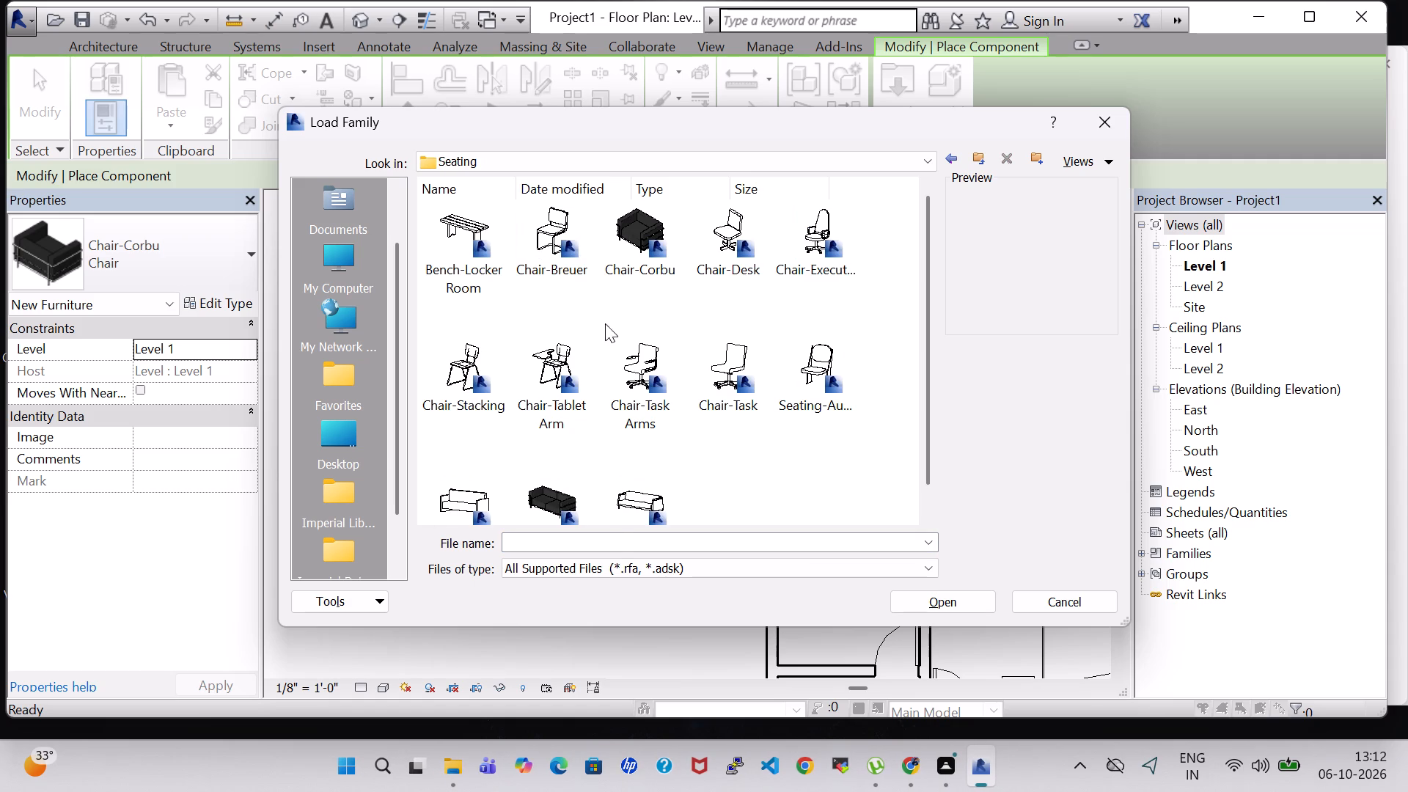
click(554, 494)
click(983, 606)
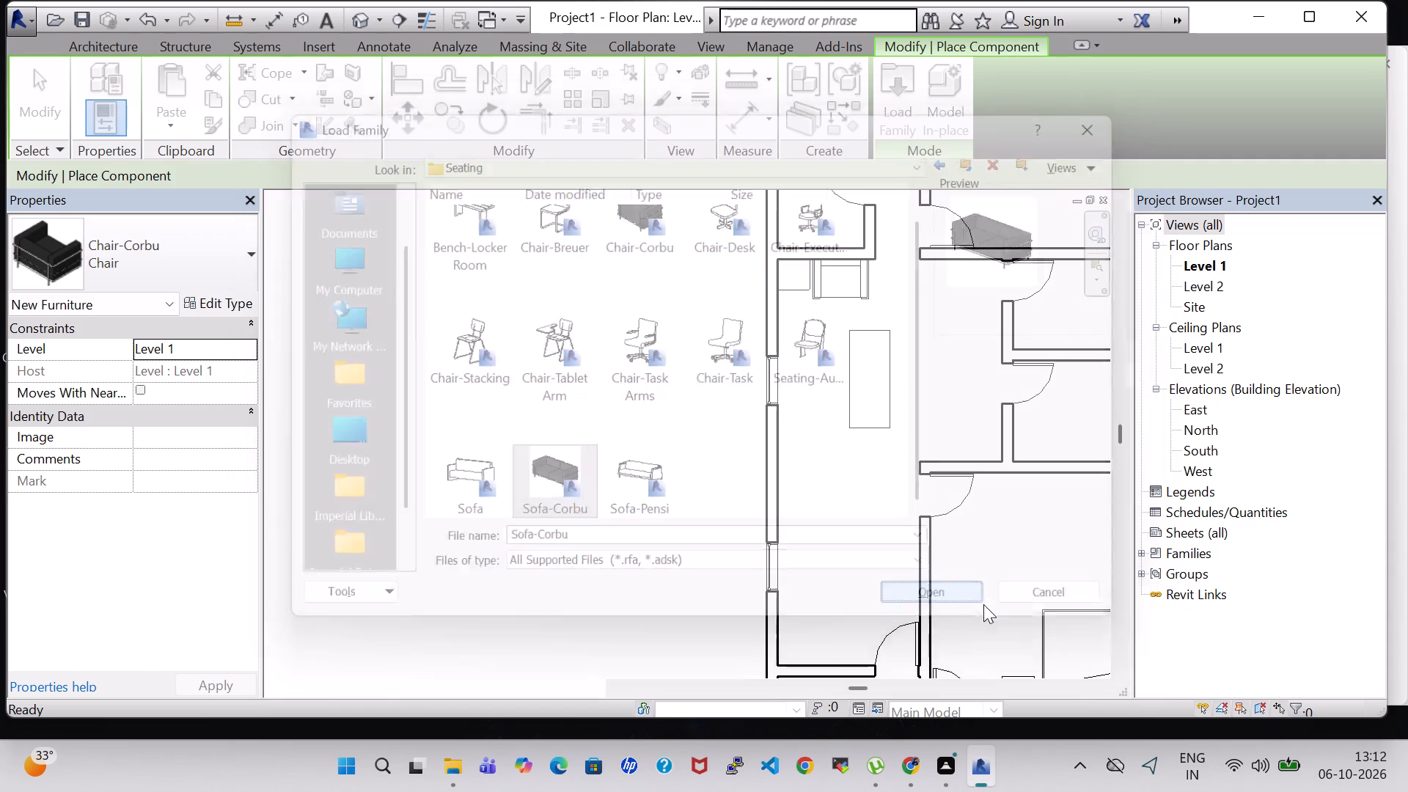
Place the Corbu sofa against the west wall, rotated to face east and aligned with the rectangular table's centre.
key(space)
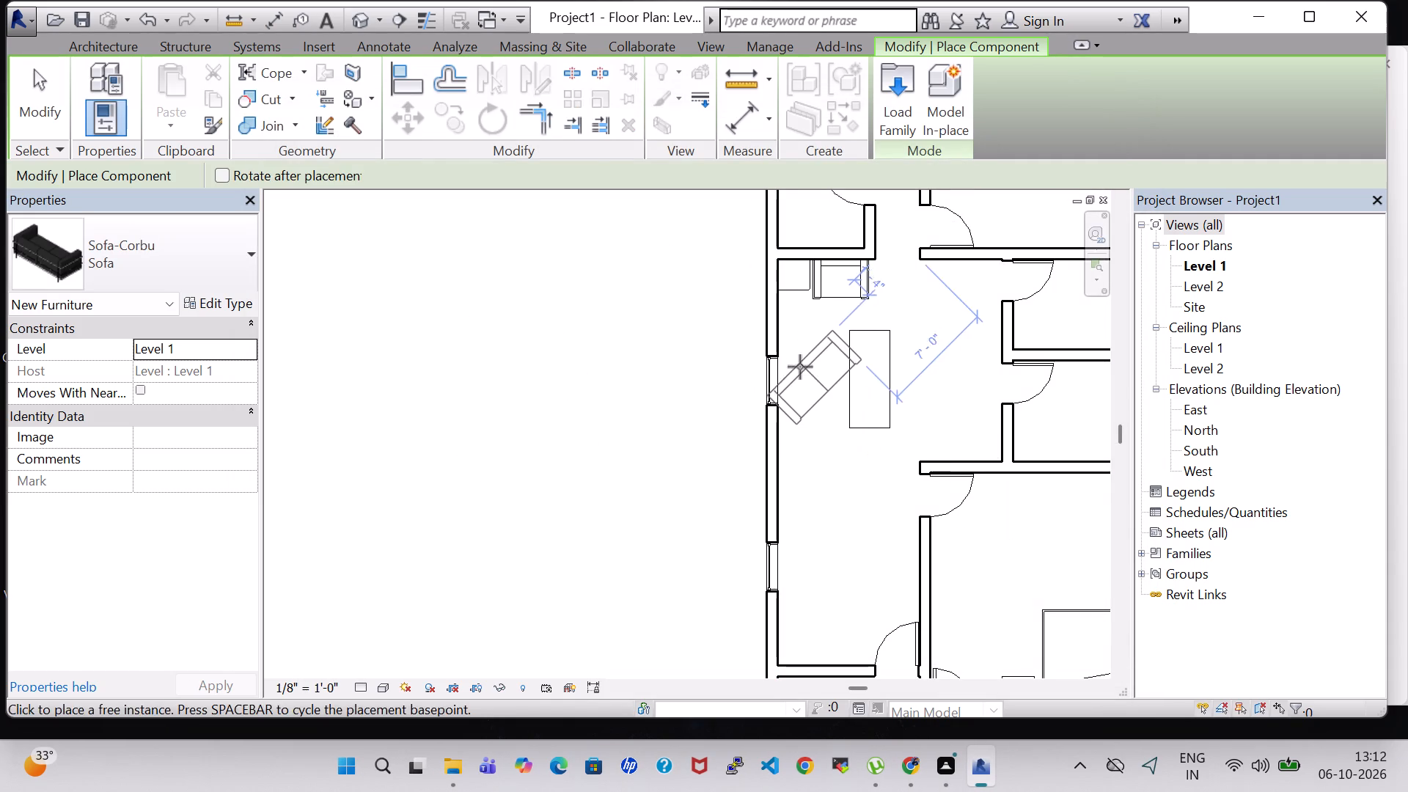
key(space)
click(796, 385)
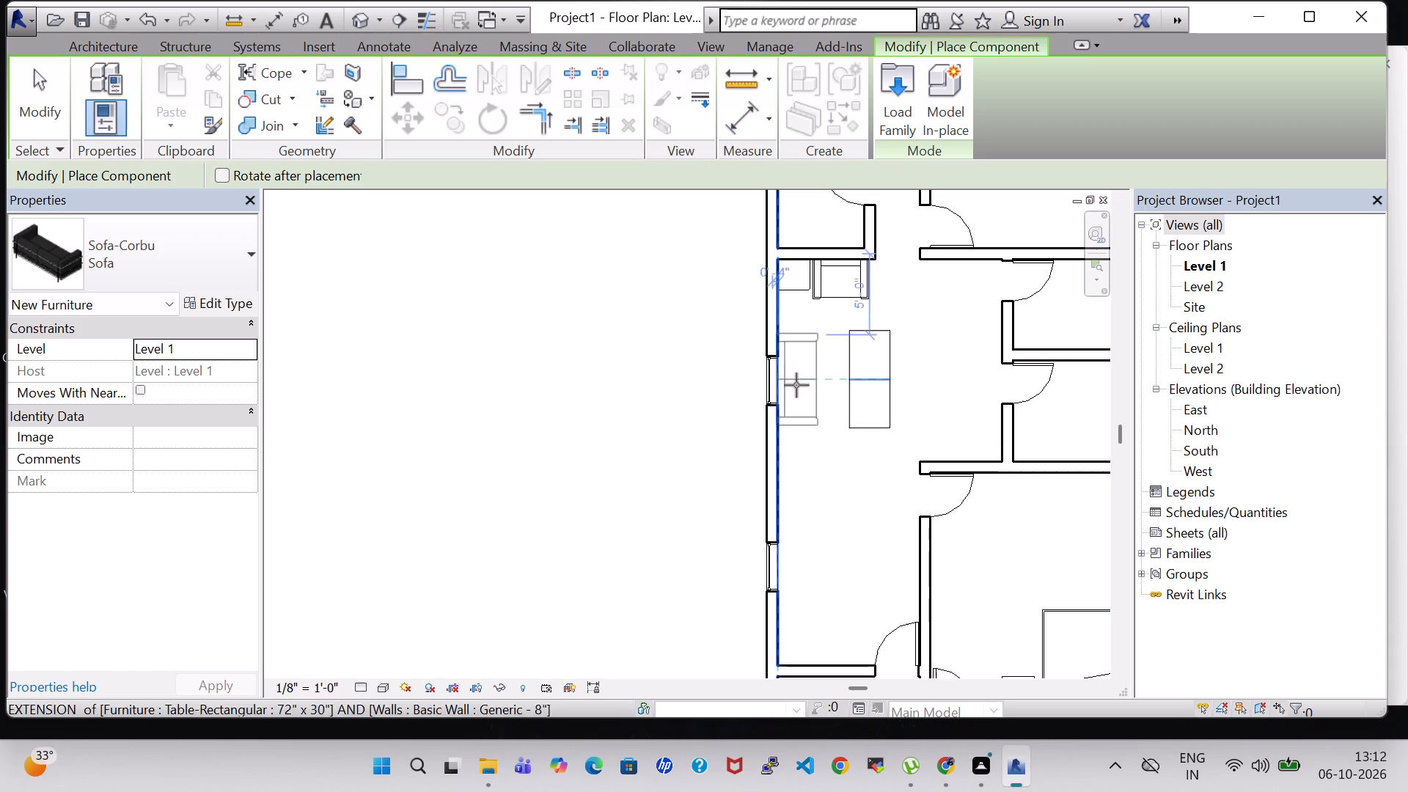
key(Escape)
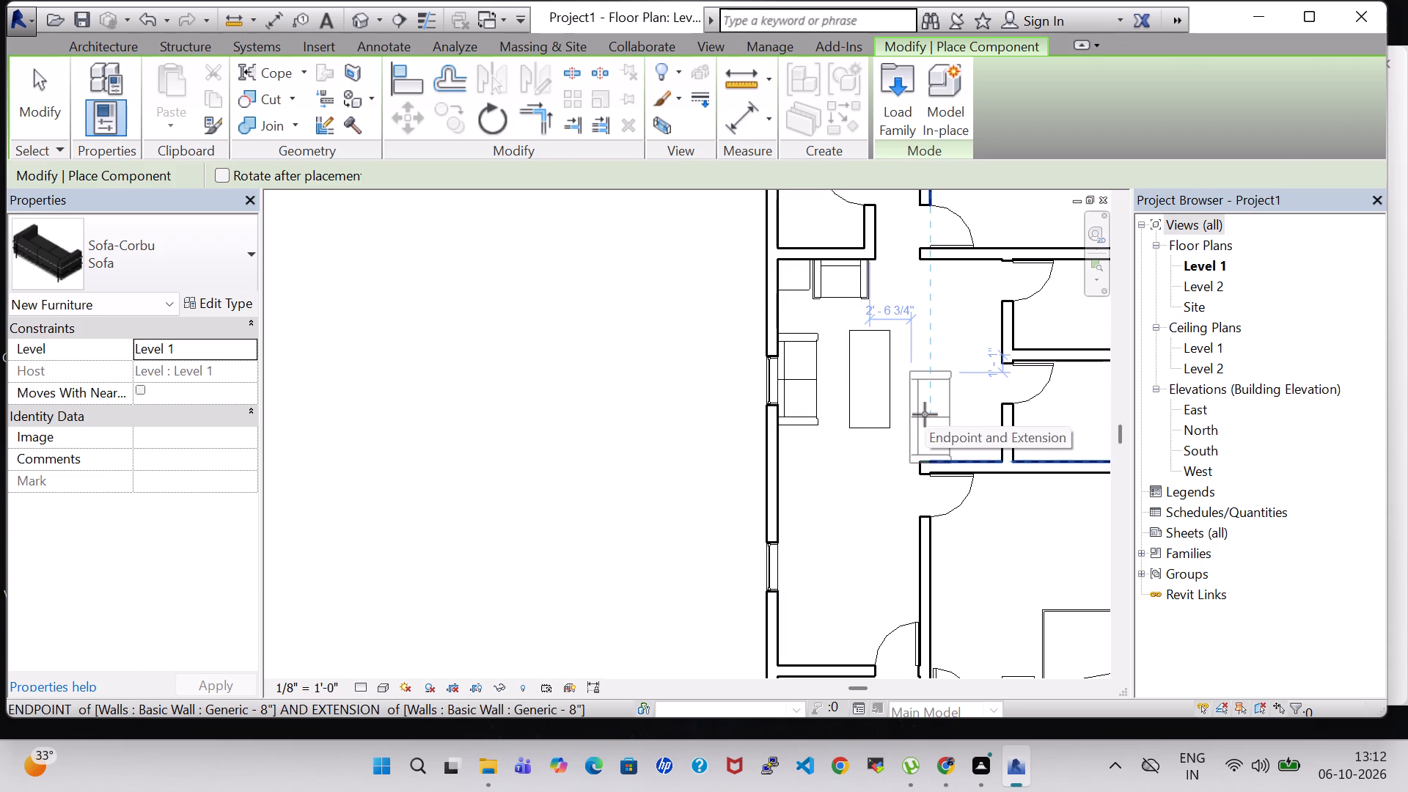
key(Escape)
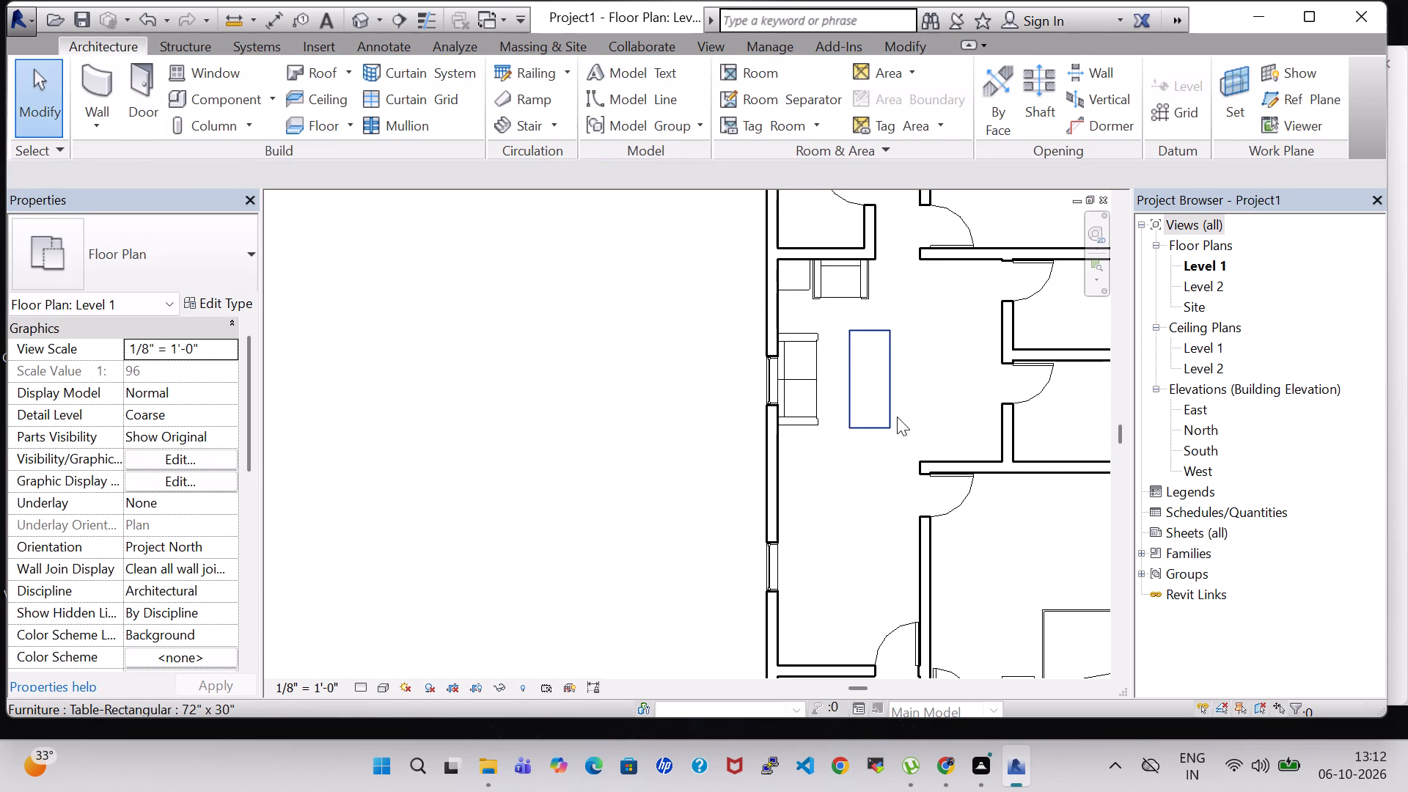
Load the Toilet-Domestic-3D family from the library's Plumbing > Architectural > Fixtures > Water Closets folder as a component.
scroll(897, 416, down, 2)
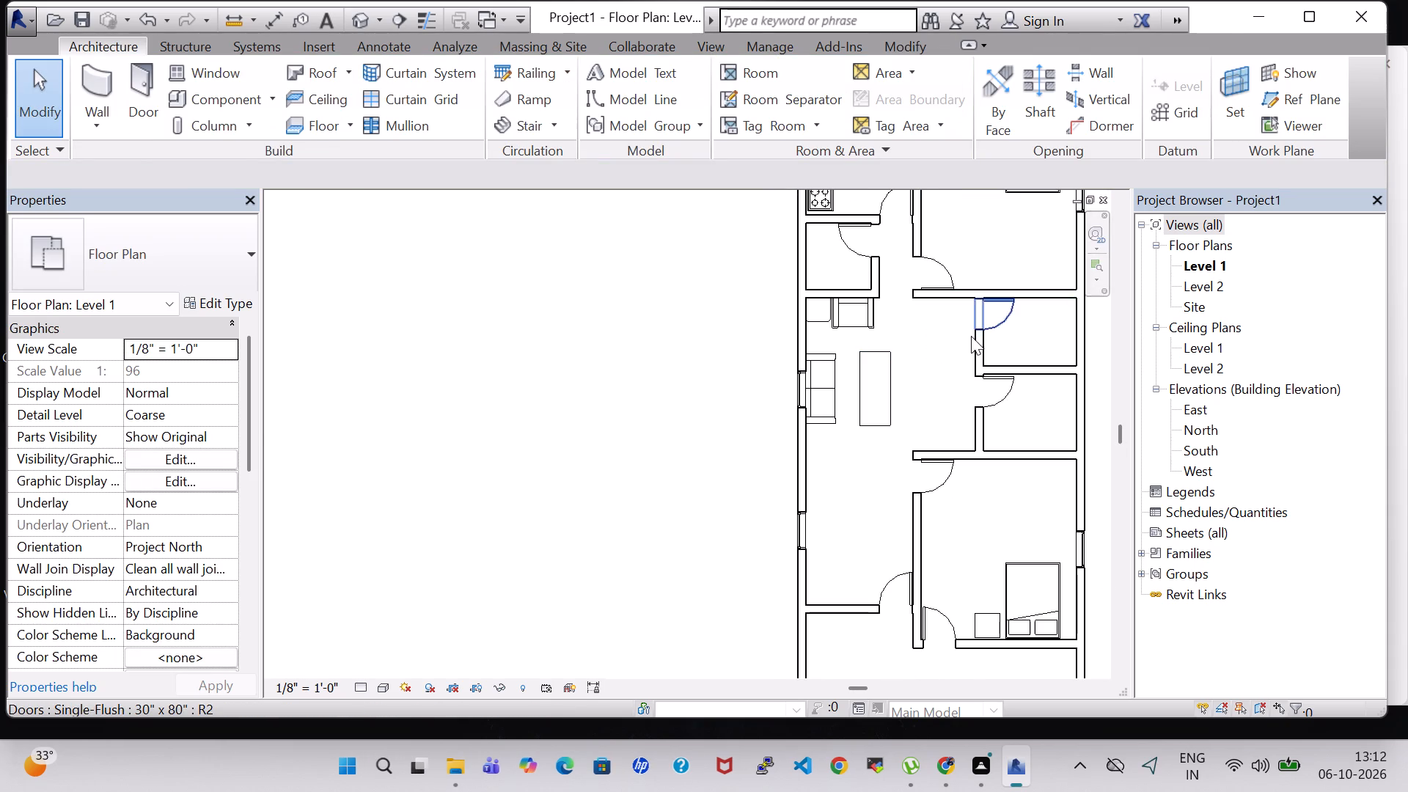
scroll(972, 336, down, 1)
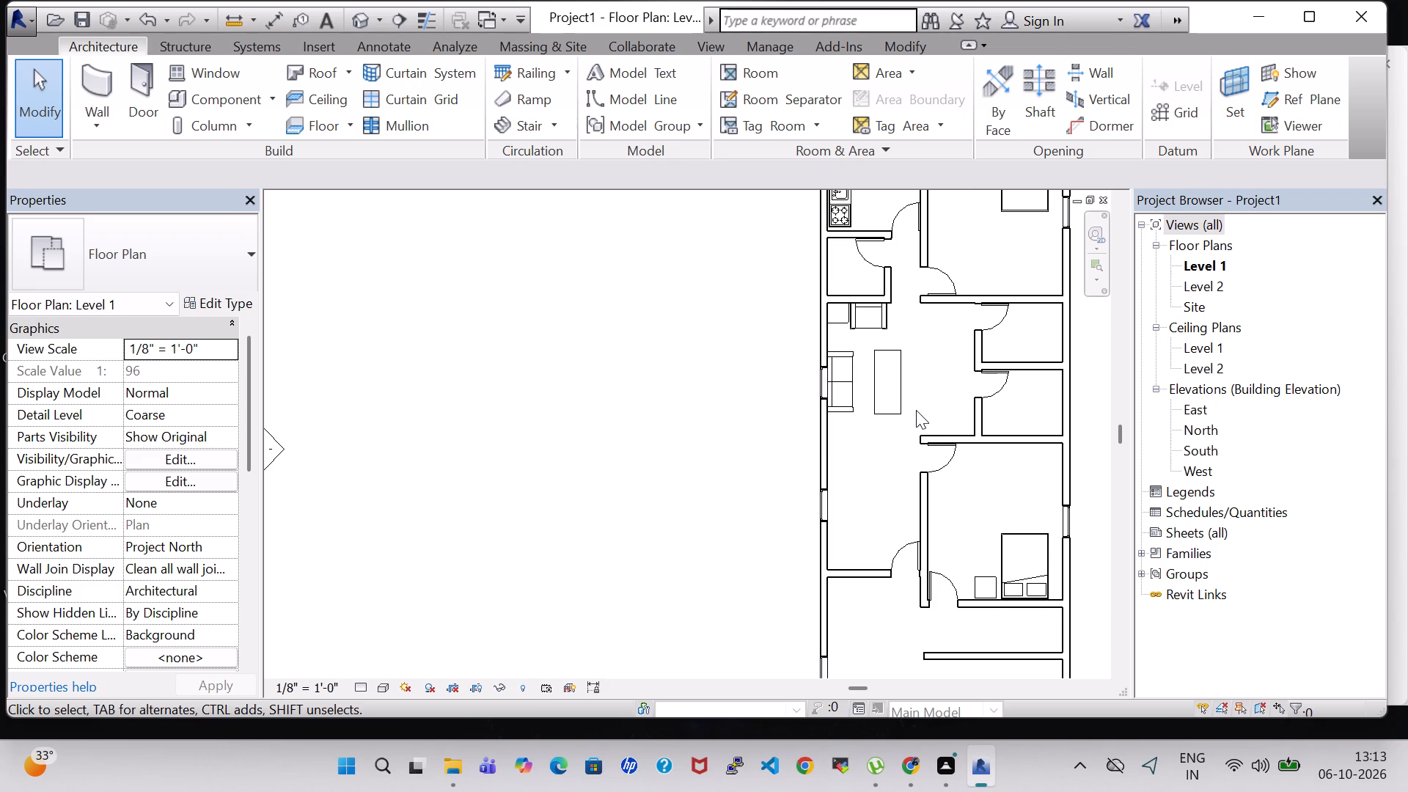
scroll(915, 410, down, 1)
middle_drag(466, 417, 334, 412)
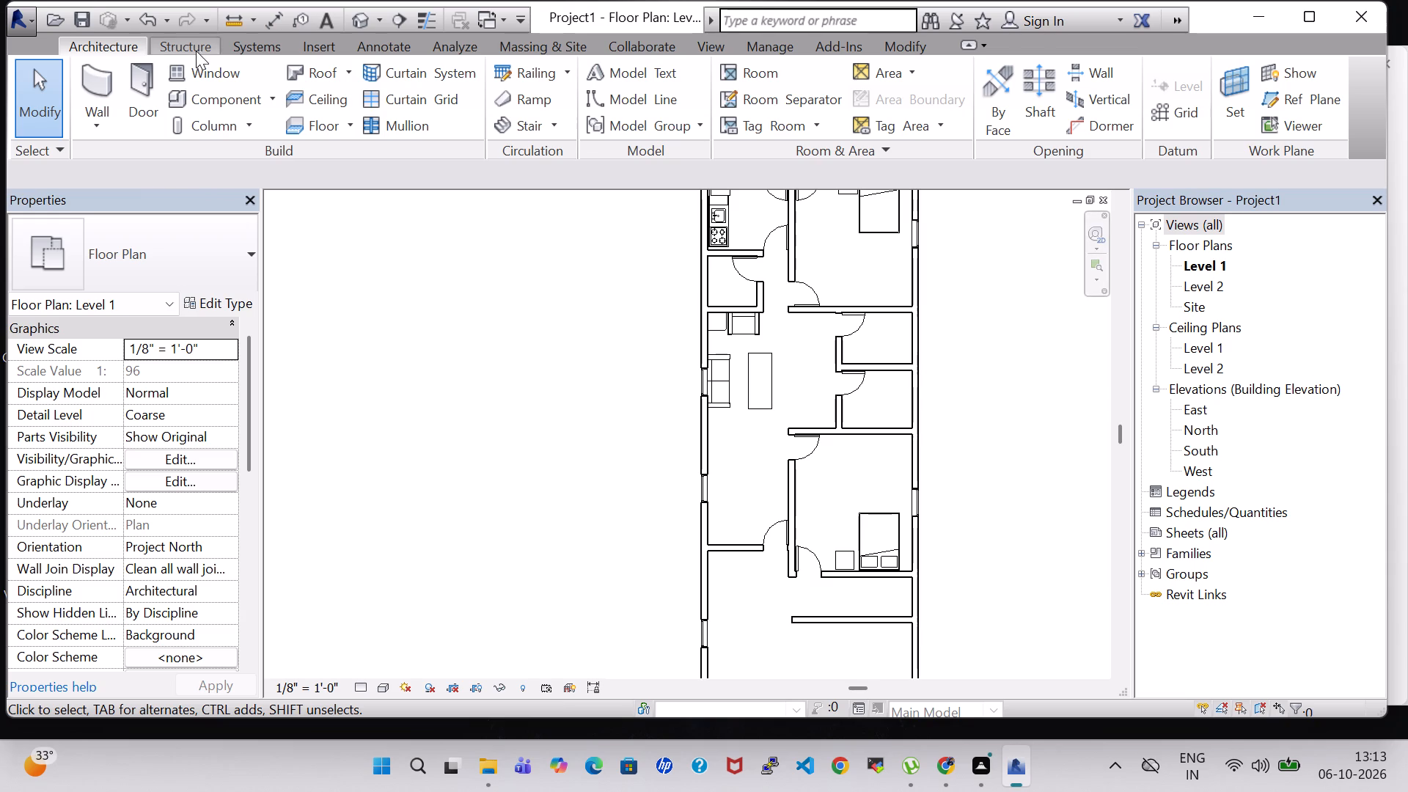
click(193, 100)
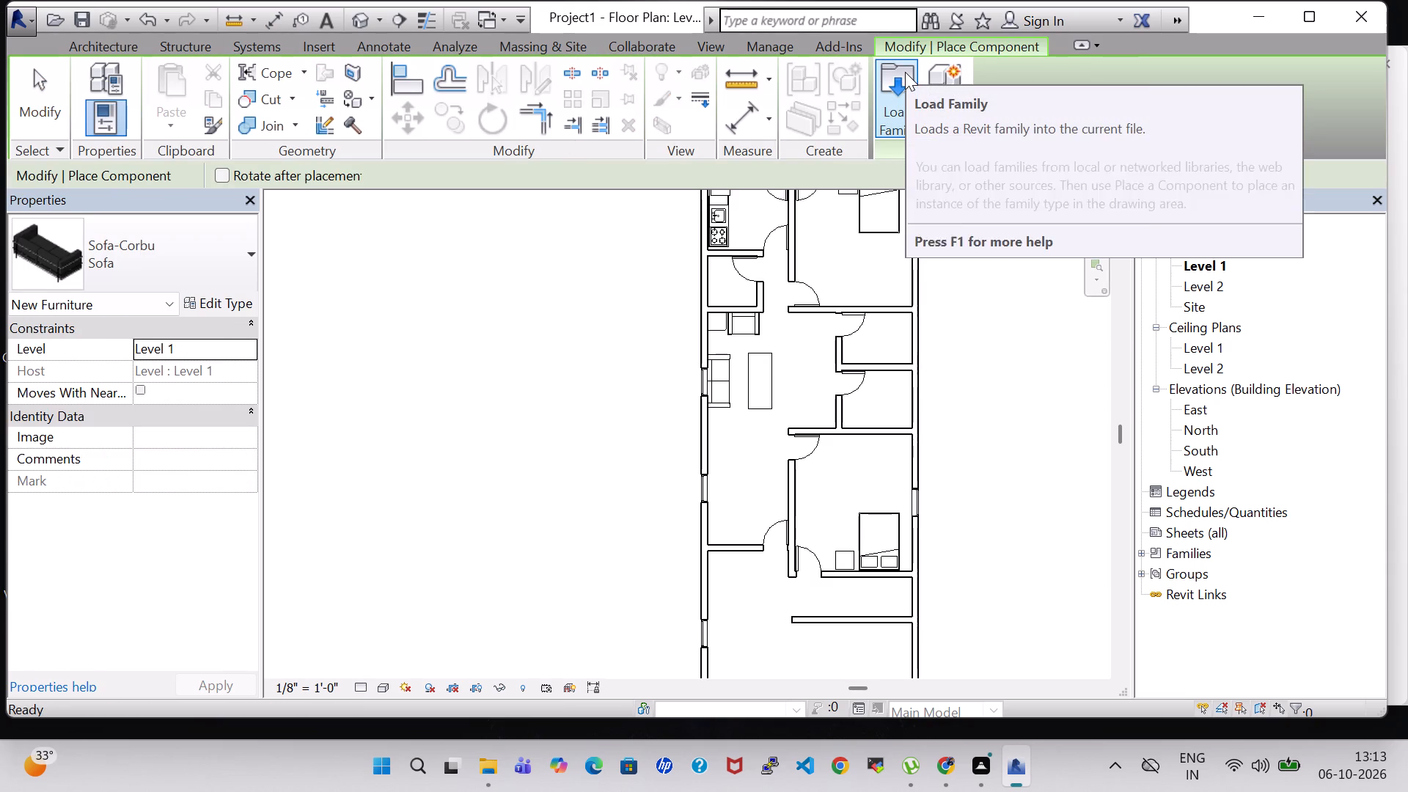
click(905, 72)
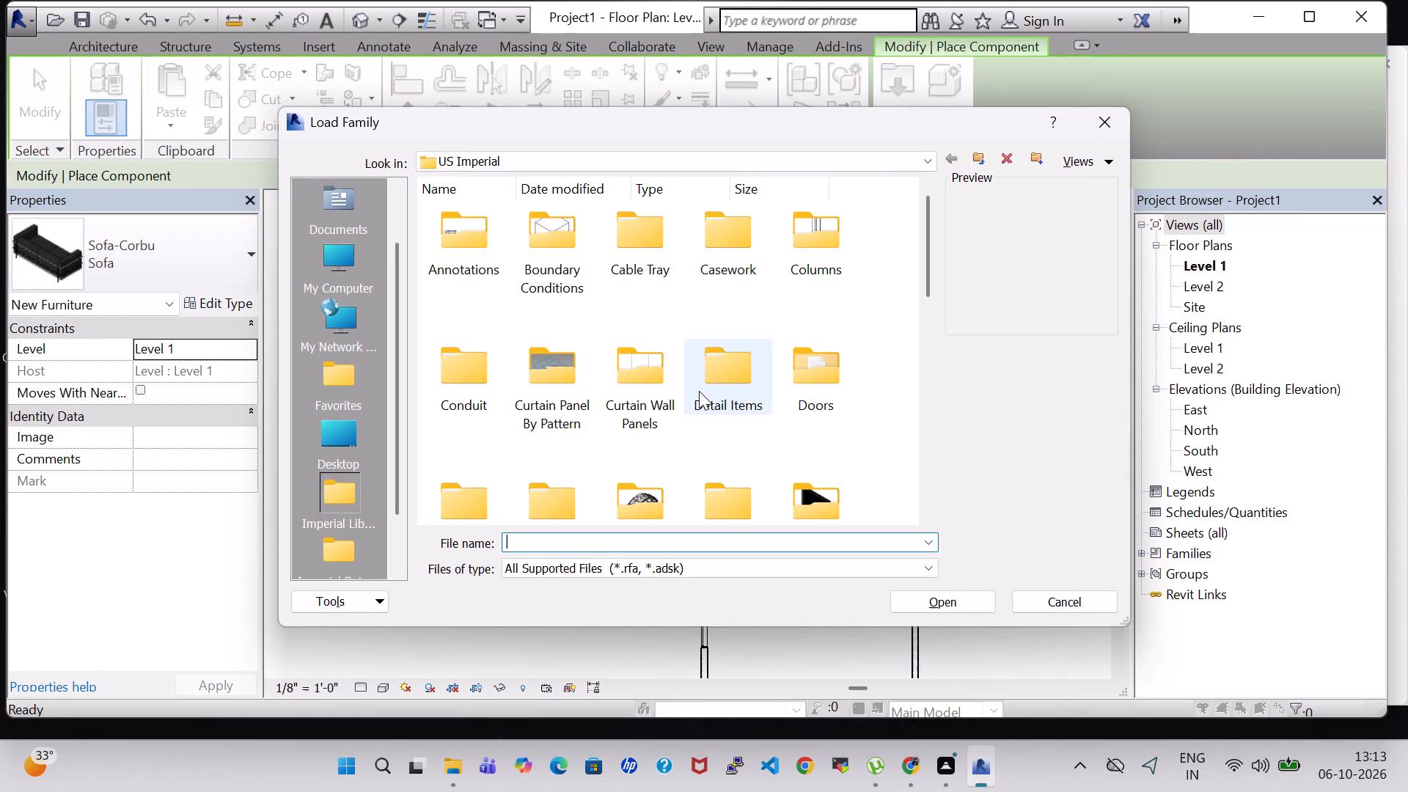
click(699, 391)
key(p)
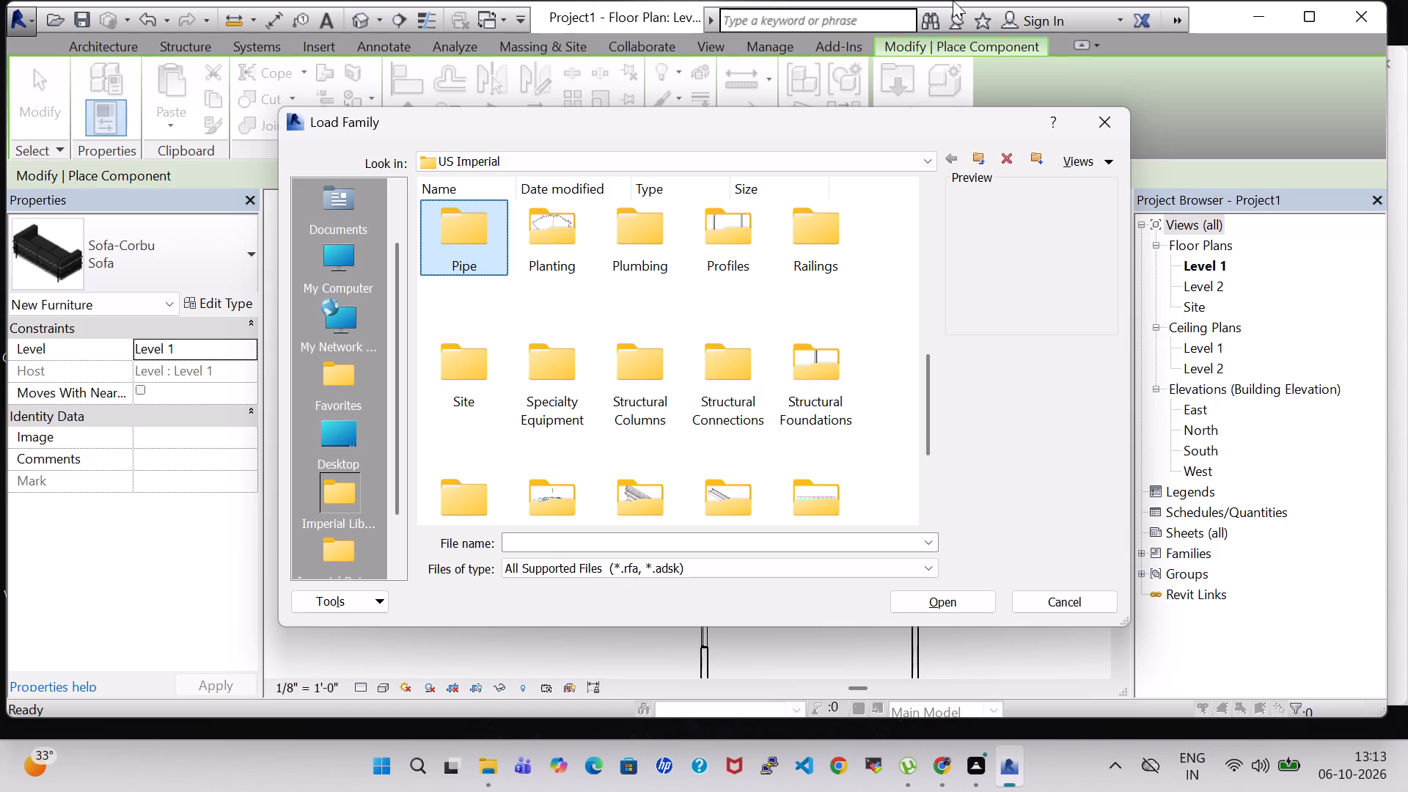
double_click(619, 249)
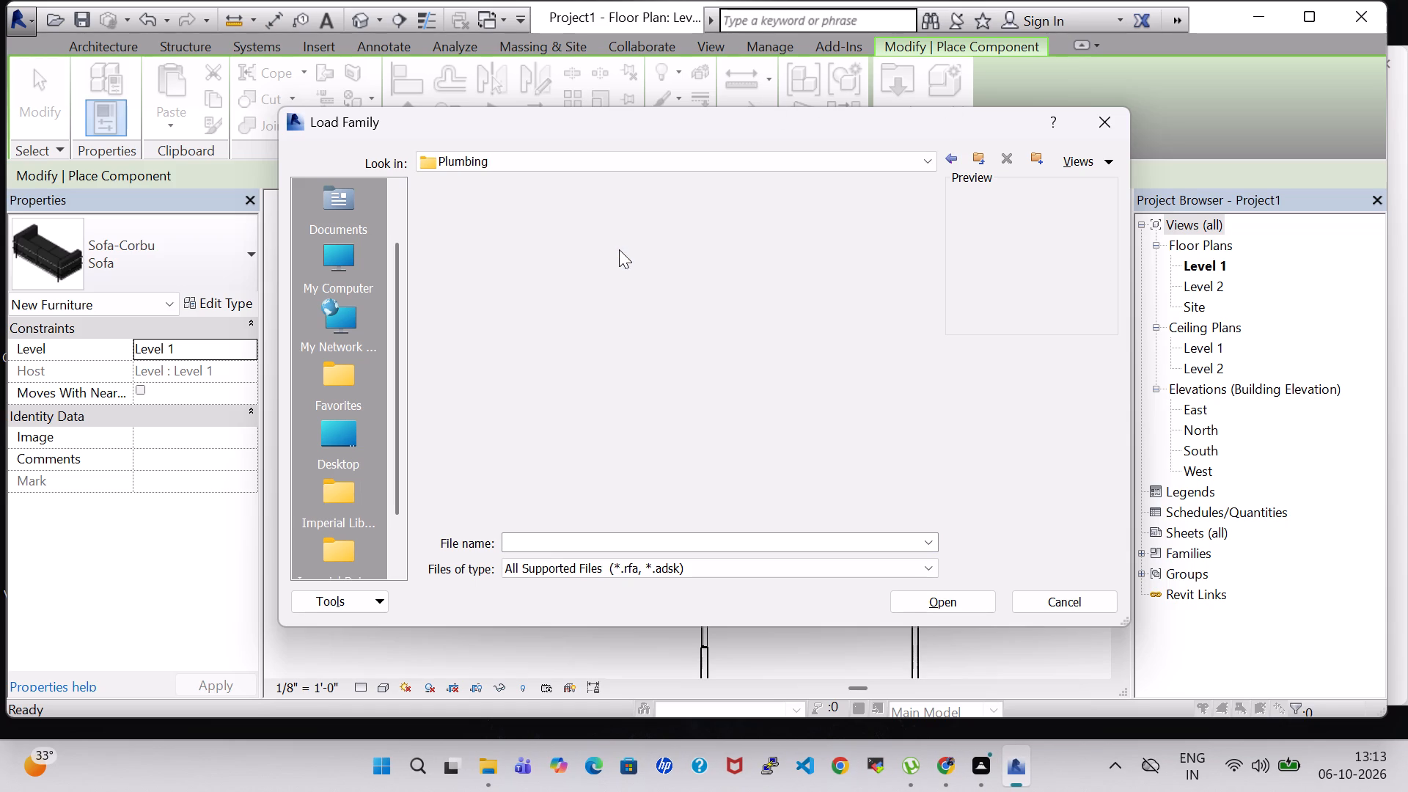
double_click(433, 261)
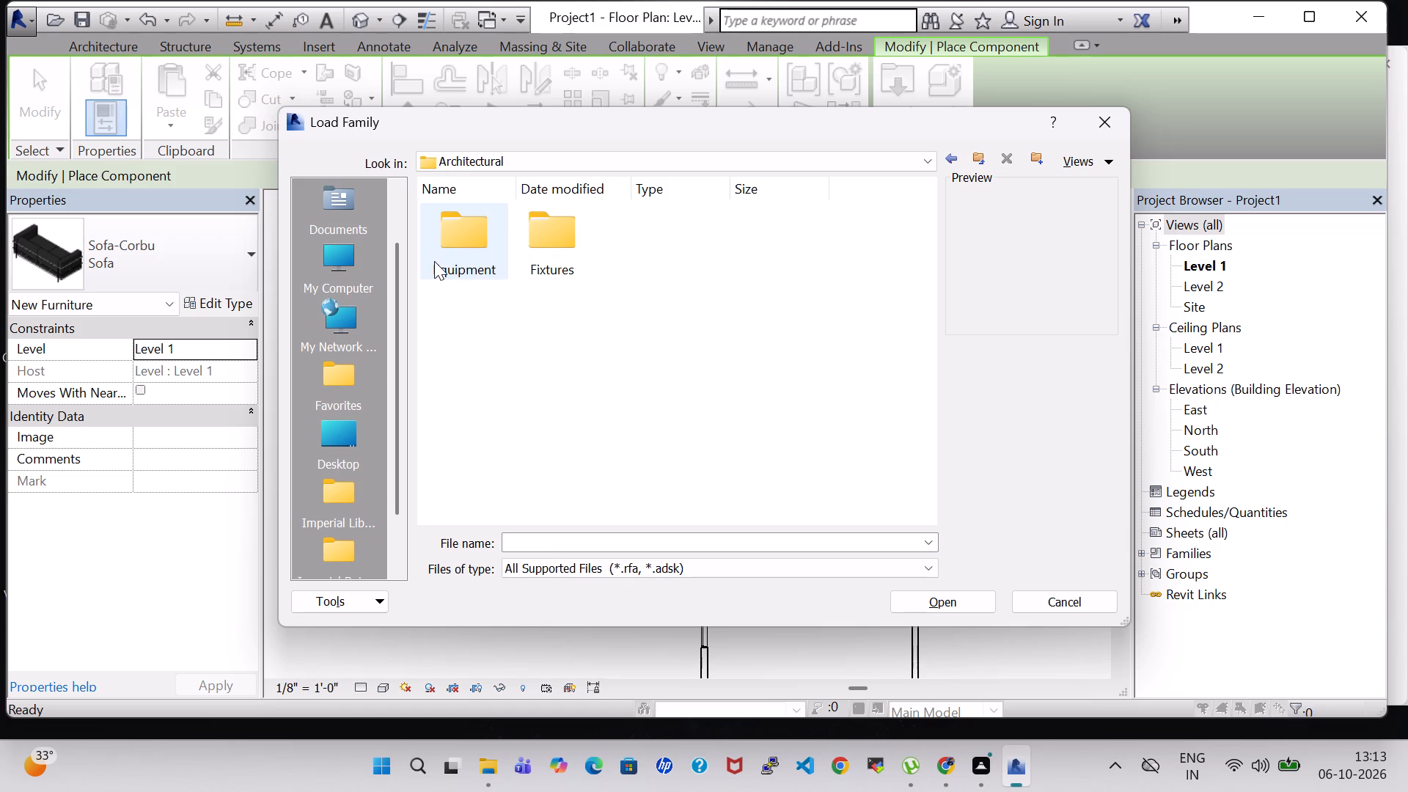
click(478, 246)
click(609, 278)
double_click(549, 243)
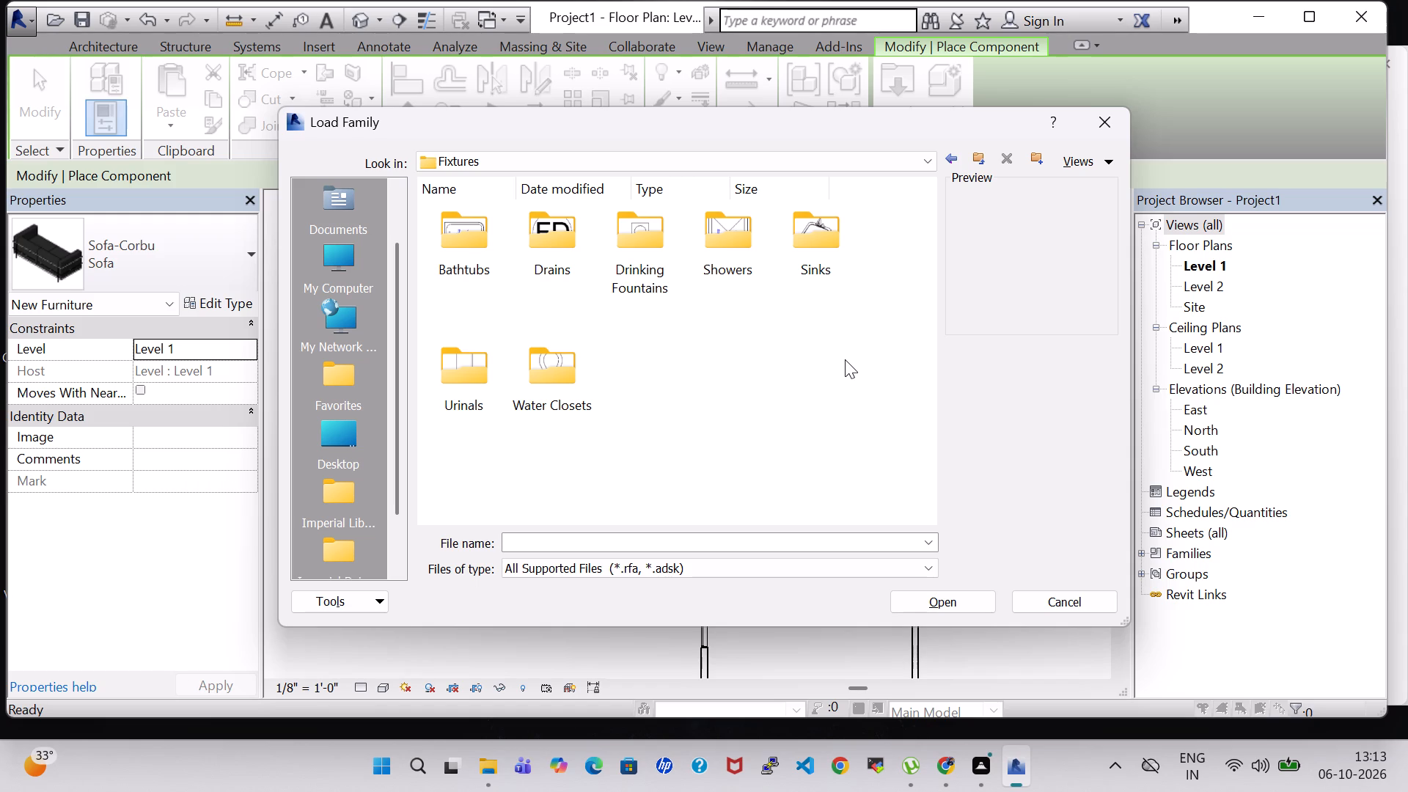
double_click(579, 353)
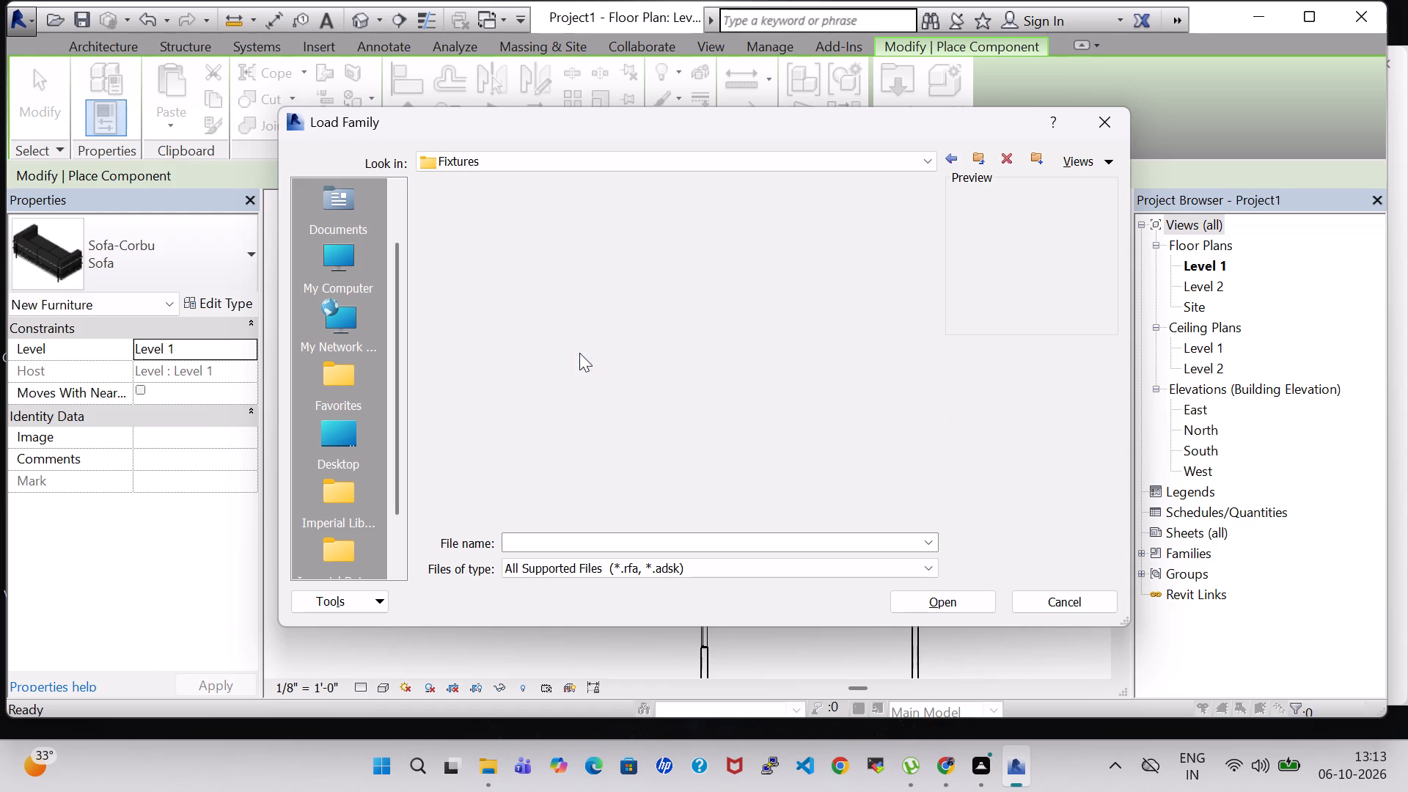
click(728, 249)
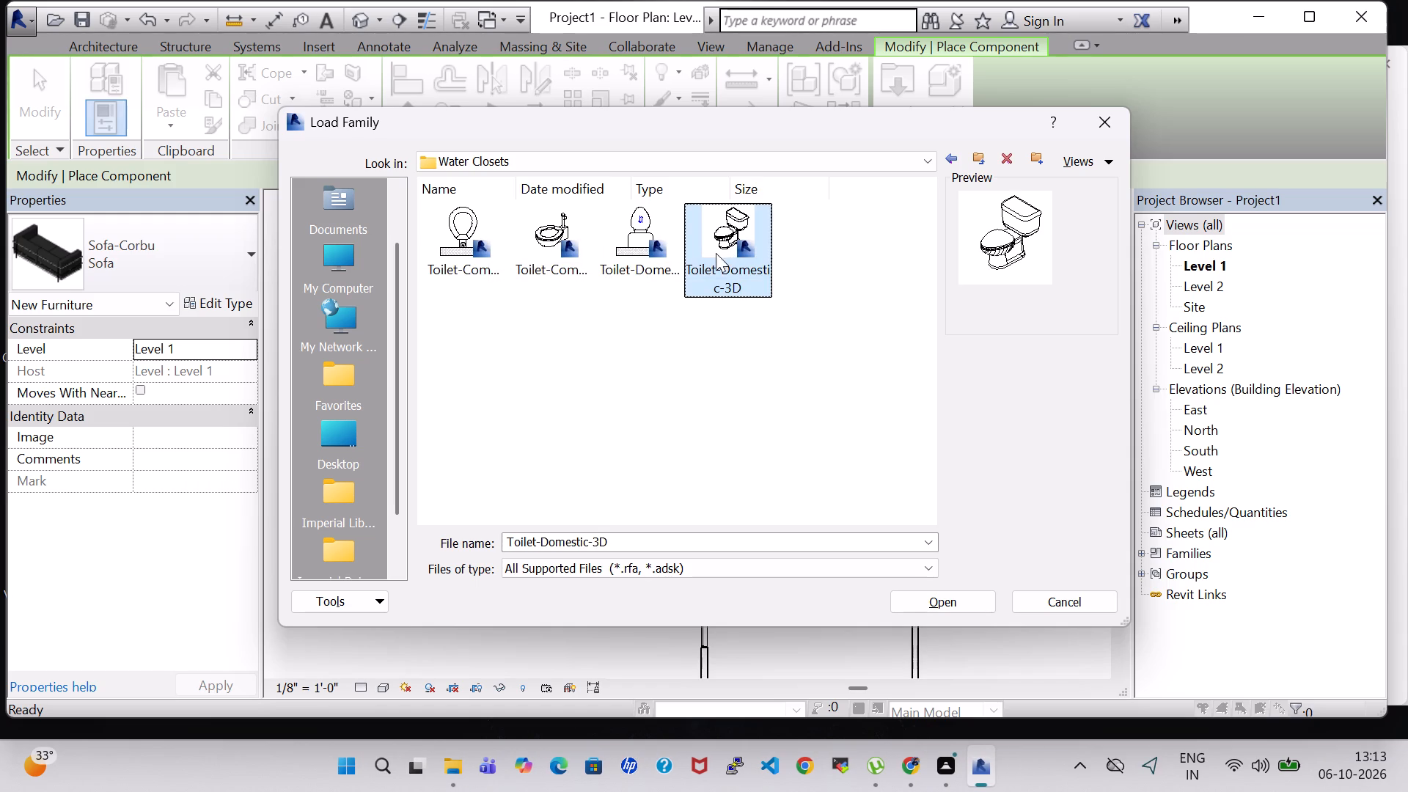
click(980, 604)
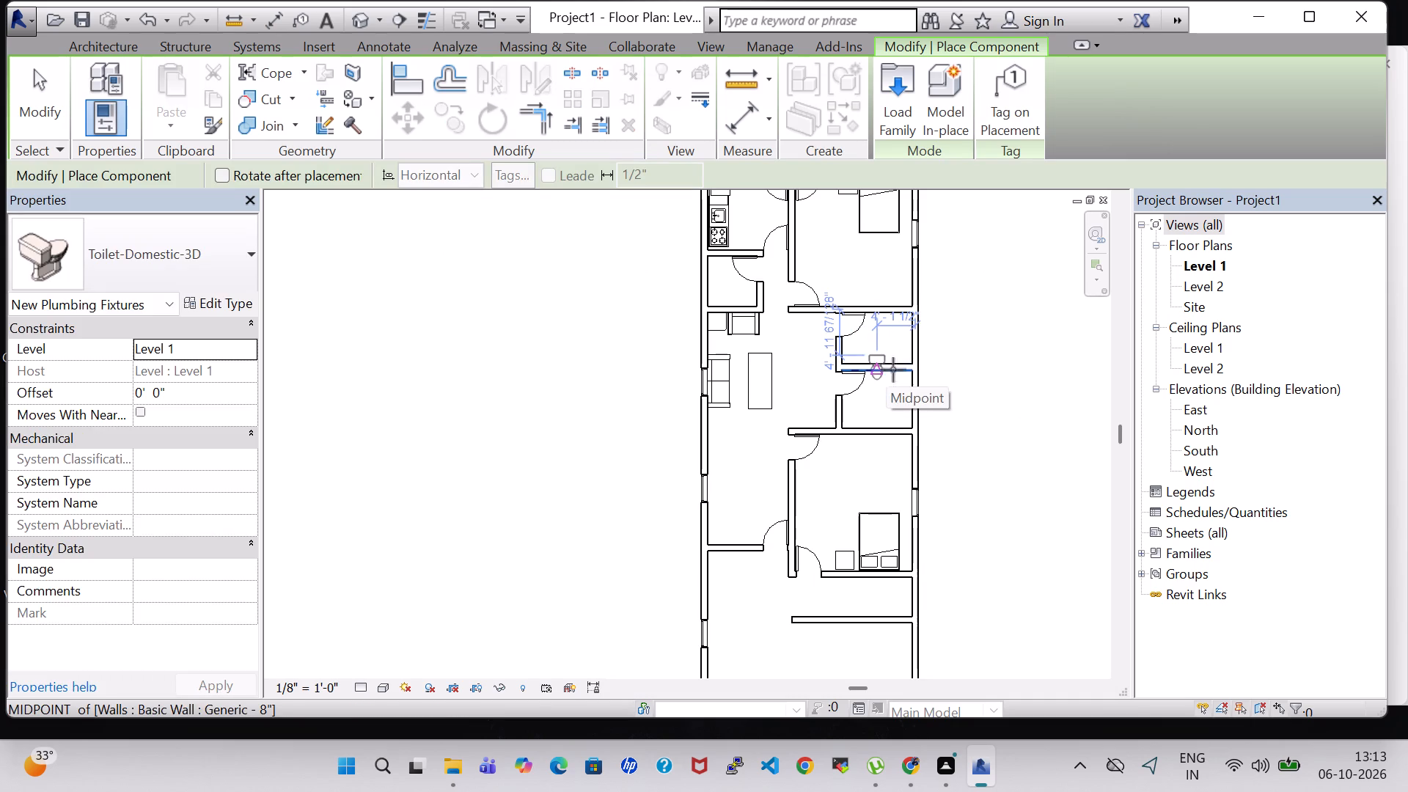
Place the toilet against the east wall of the southern small bathroom, facing west, about 1'-5" from the south wall reference.
scroll(920, 394, up, 6)
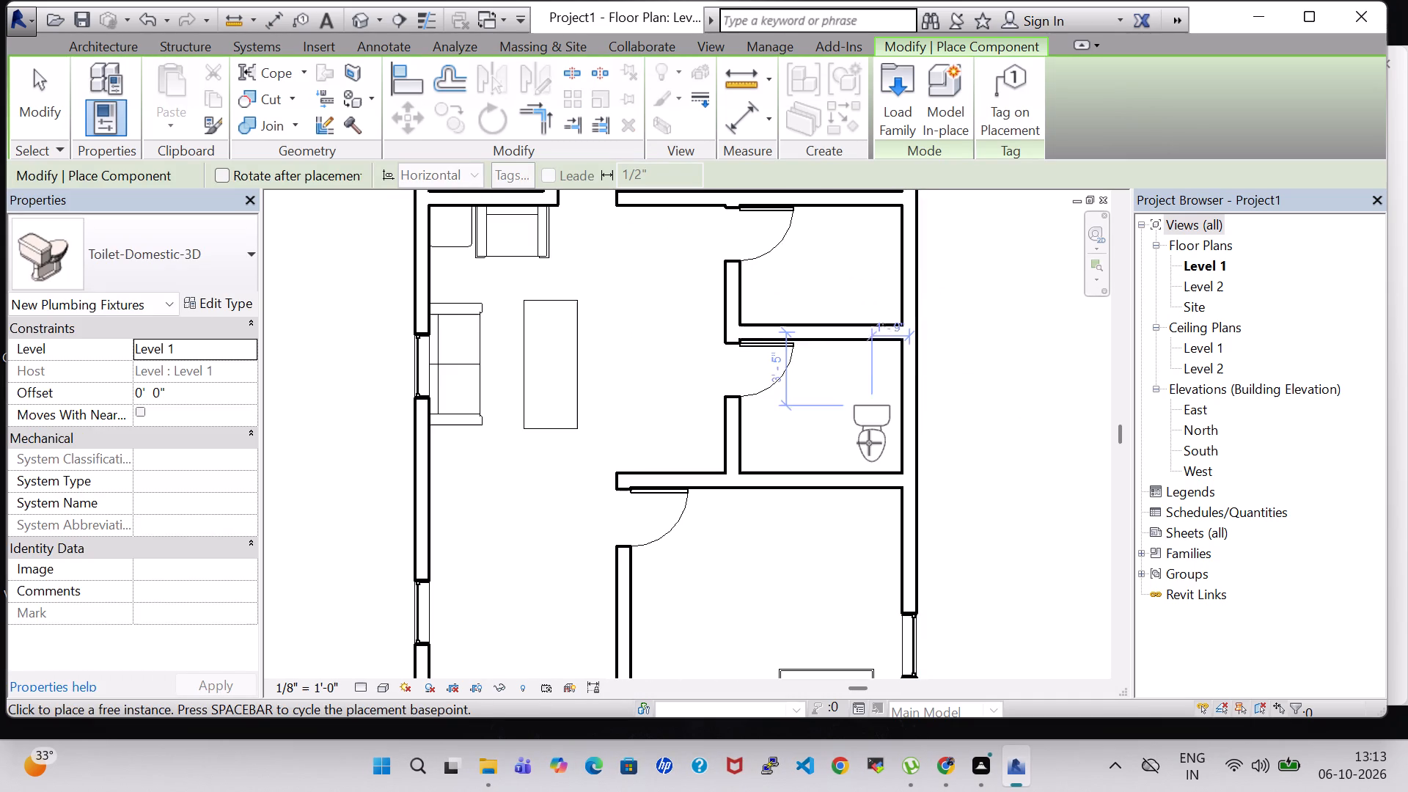
key(space)
key(space)
key(space)
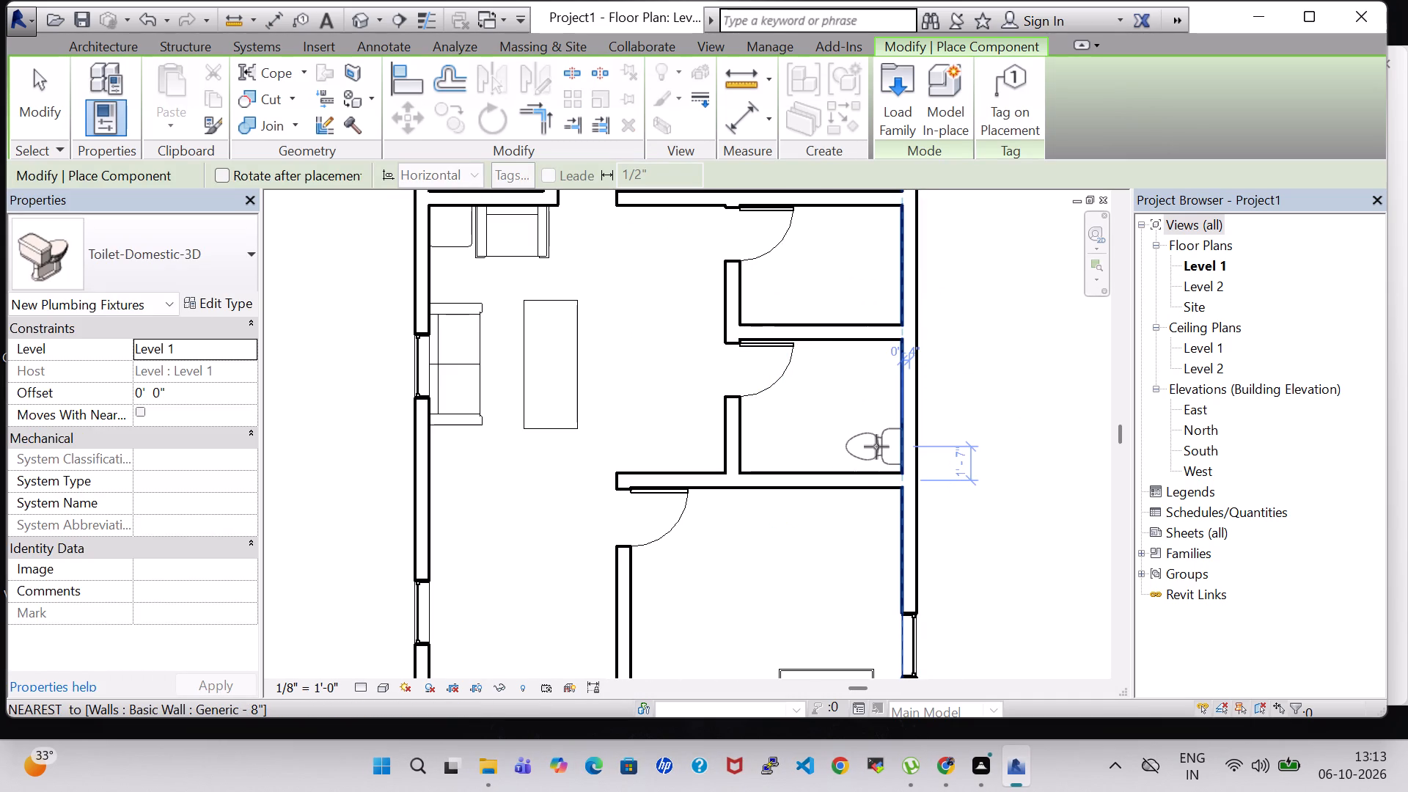
click(876, 450)
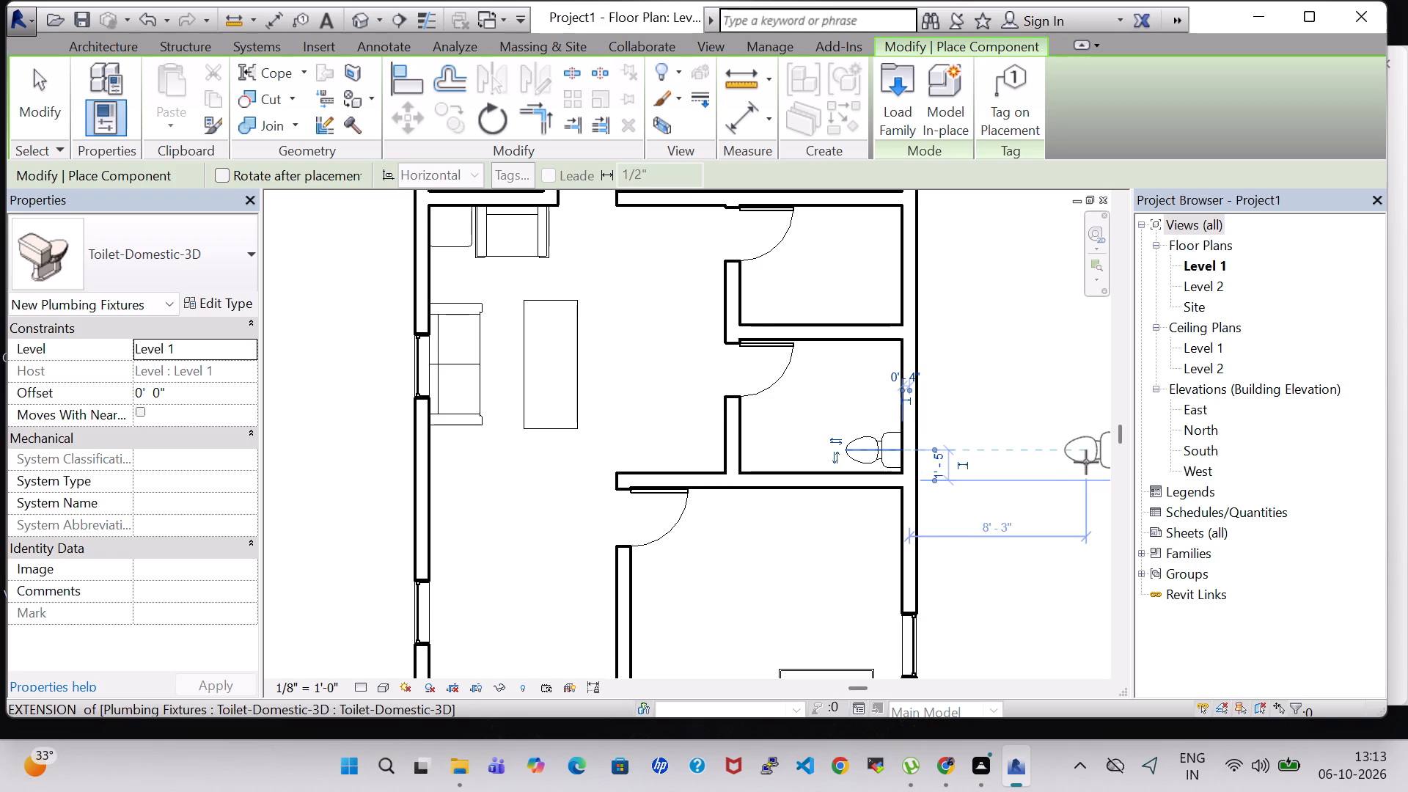
key(Escape)
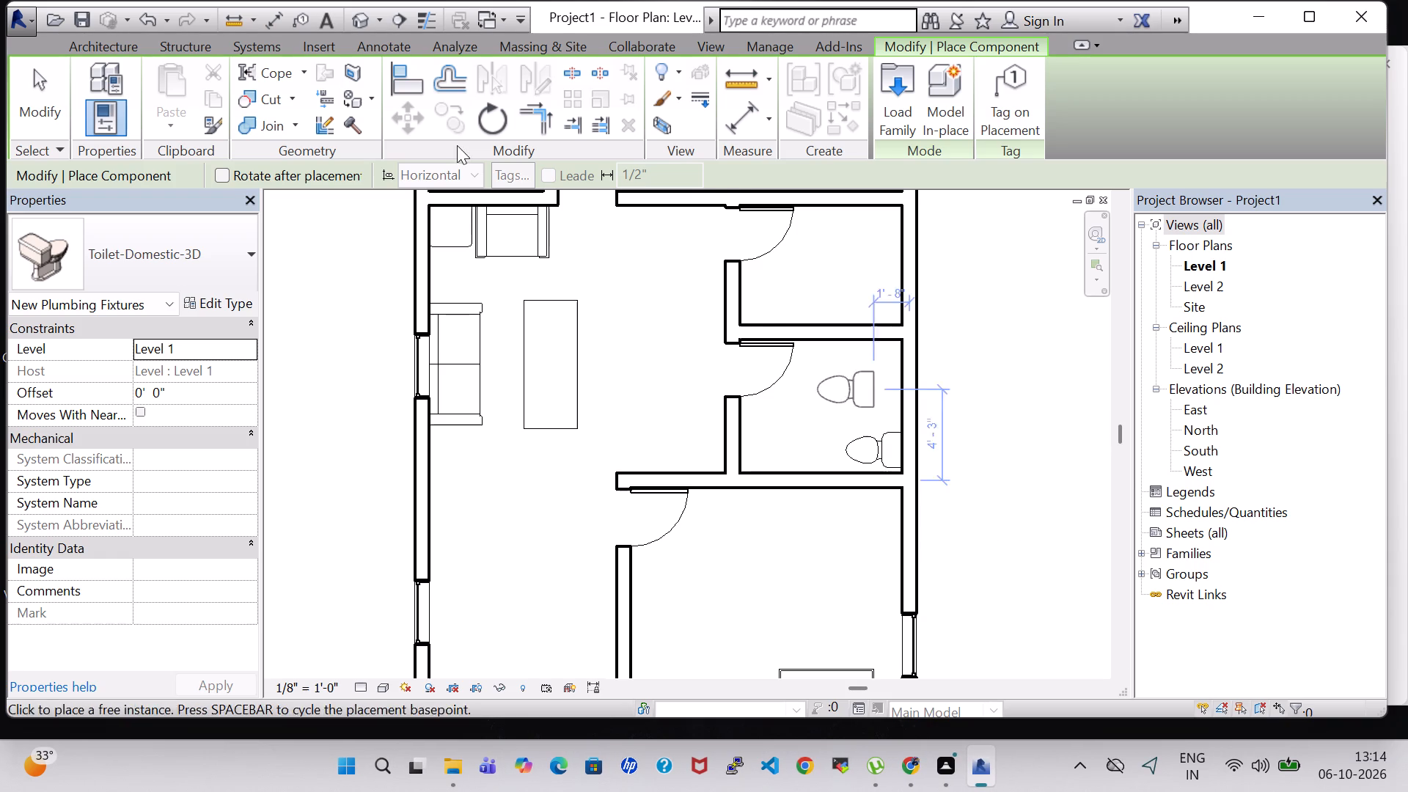
key(Escape)
Load the Tub-2D family from the US Imperial library's Plumbing > Architectural > Fixtures > Bathtubs folder as a component.
click(229, 92)
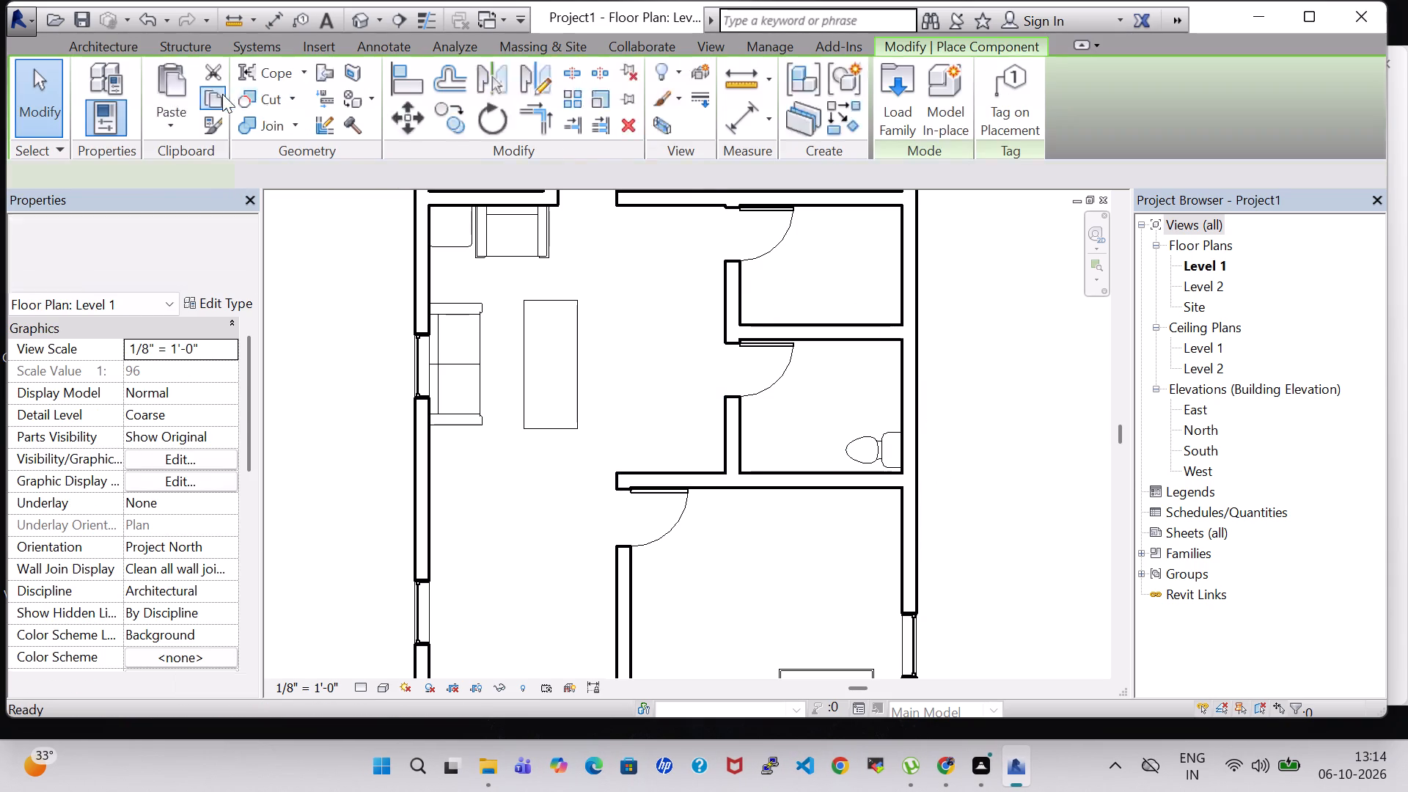
click(864, 120)
click(915, 115)
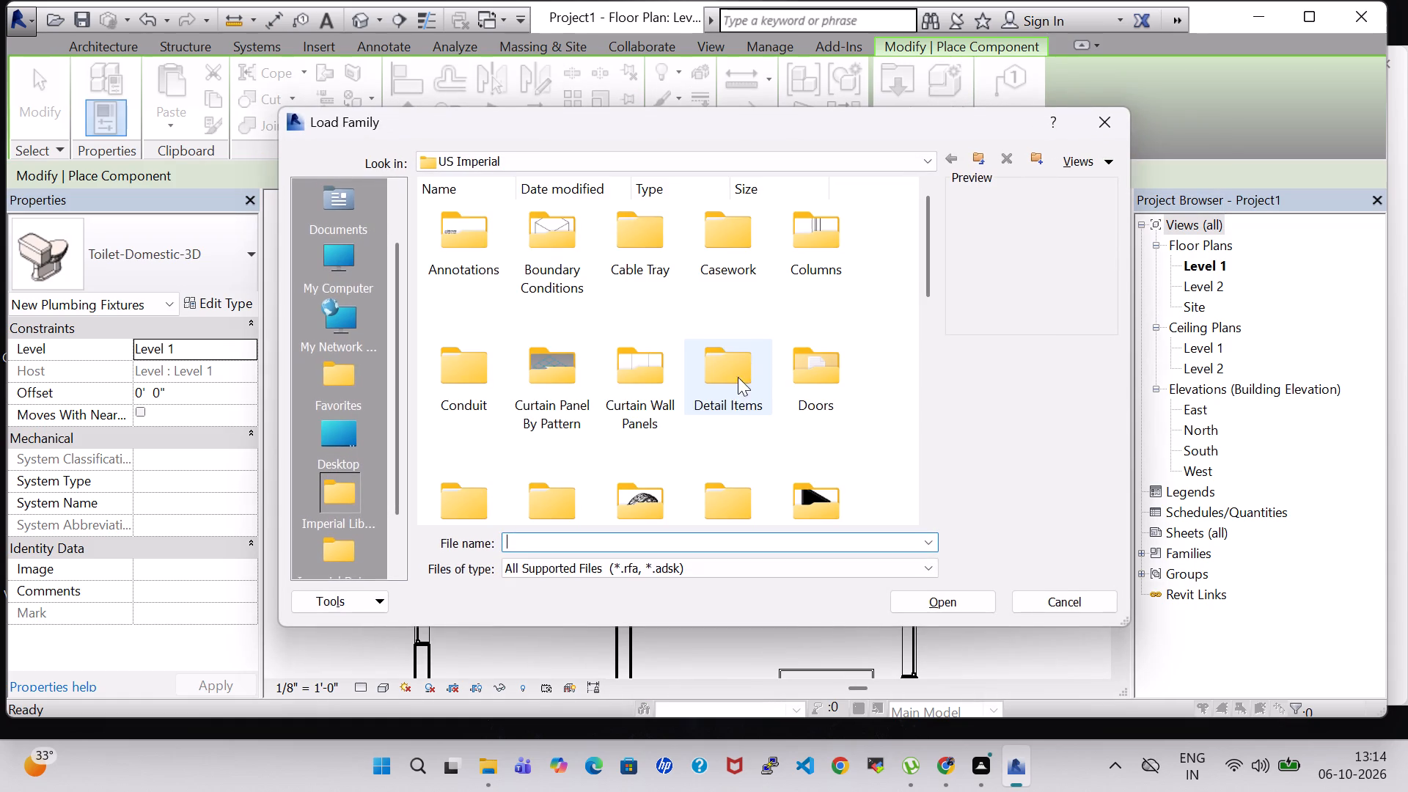
click(763, 389)
key(p)
double_click(620, 213)
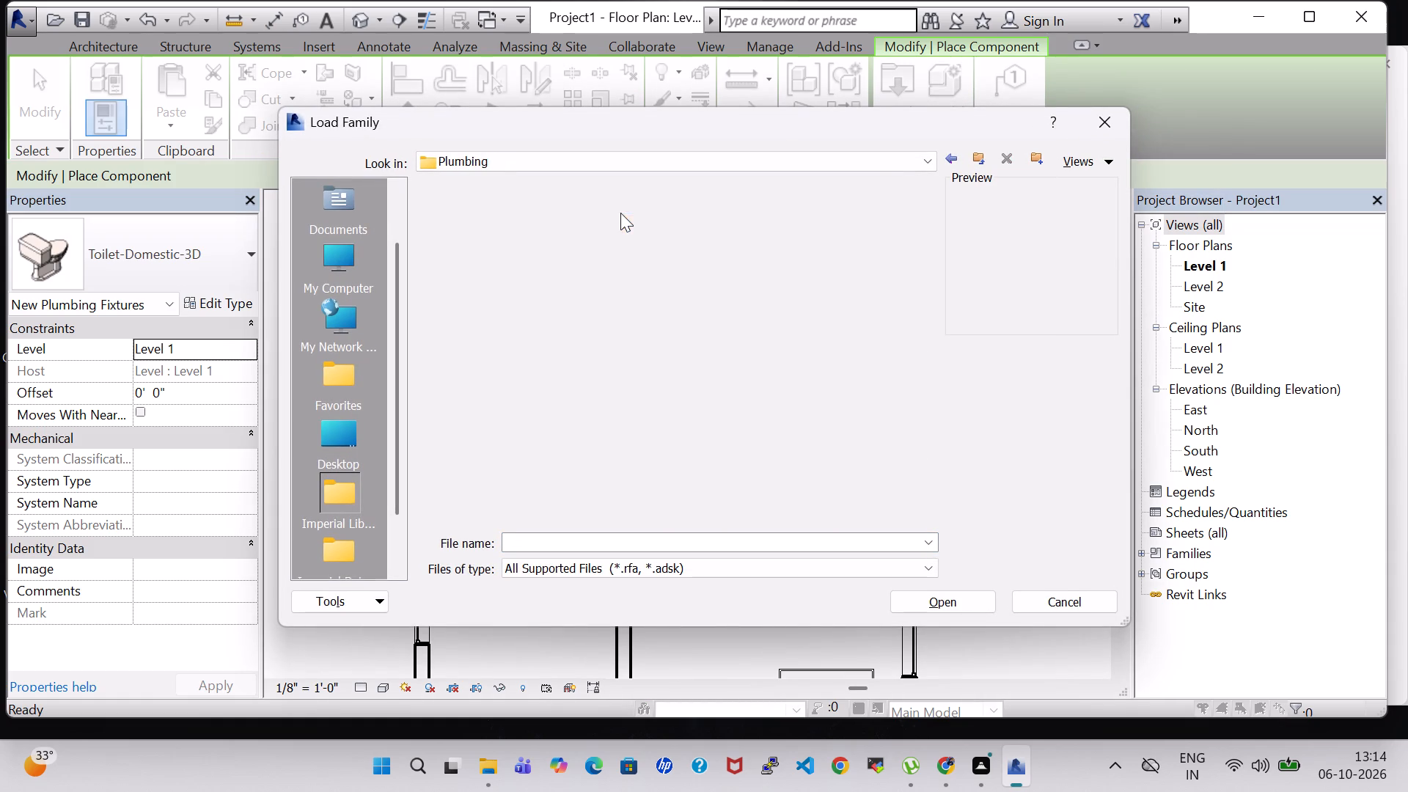
double_click(513, 252)
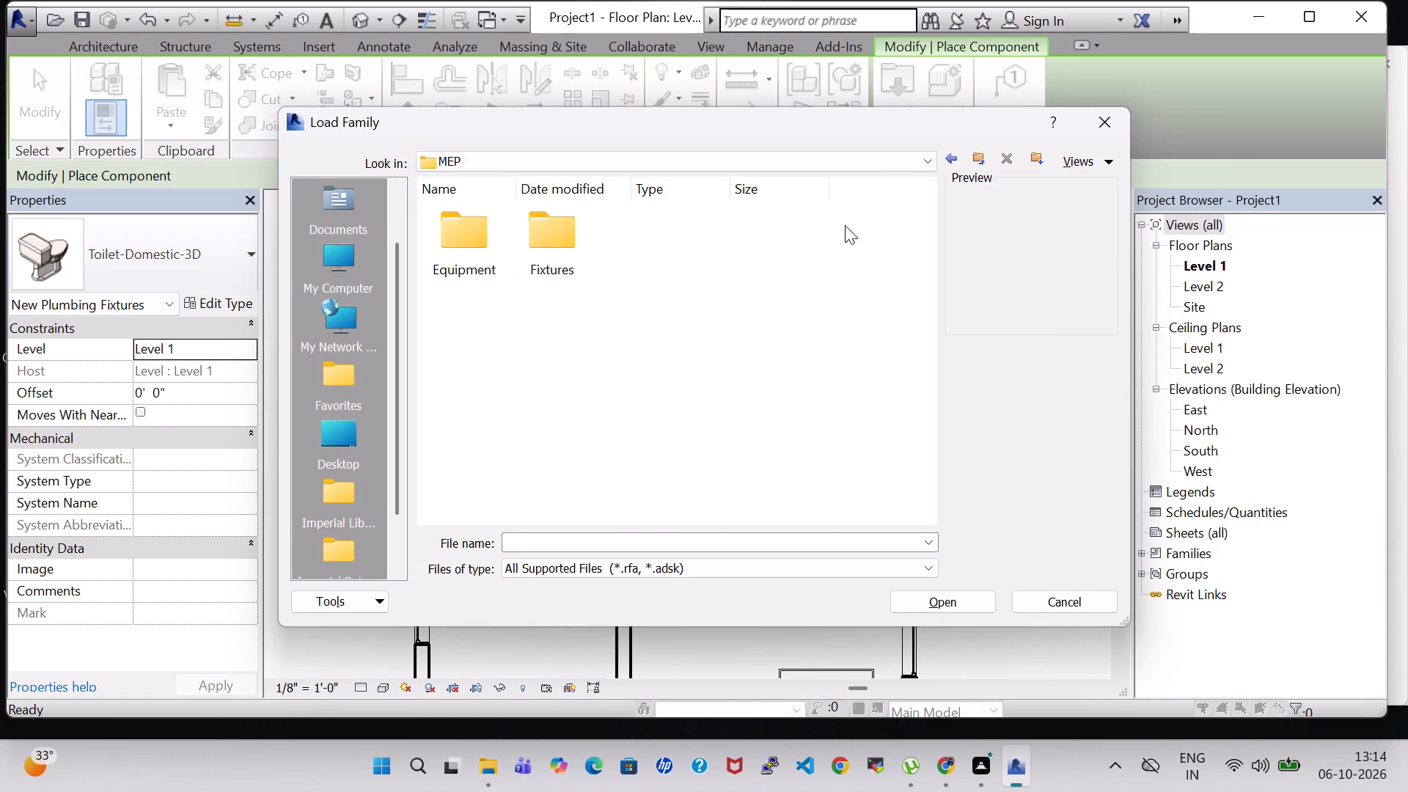
click(955, 150)
click(955, 150)
click(951, 159)
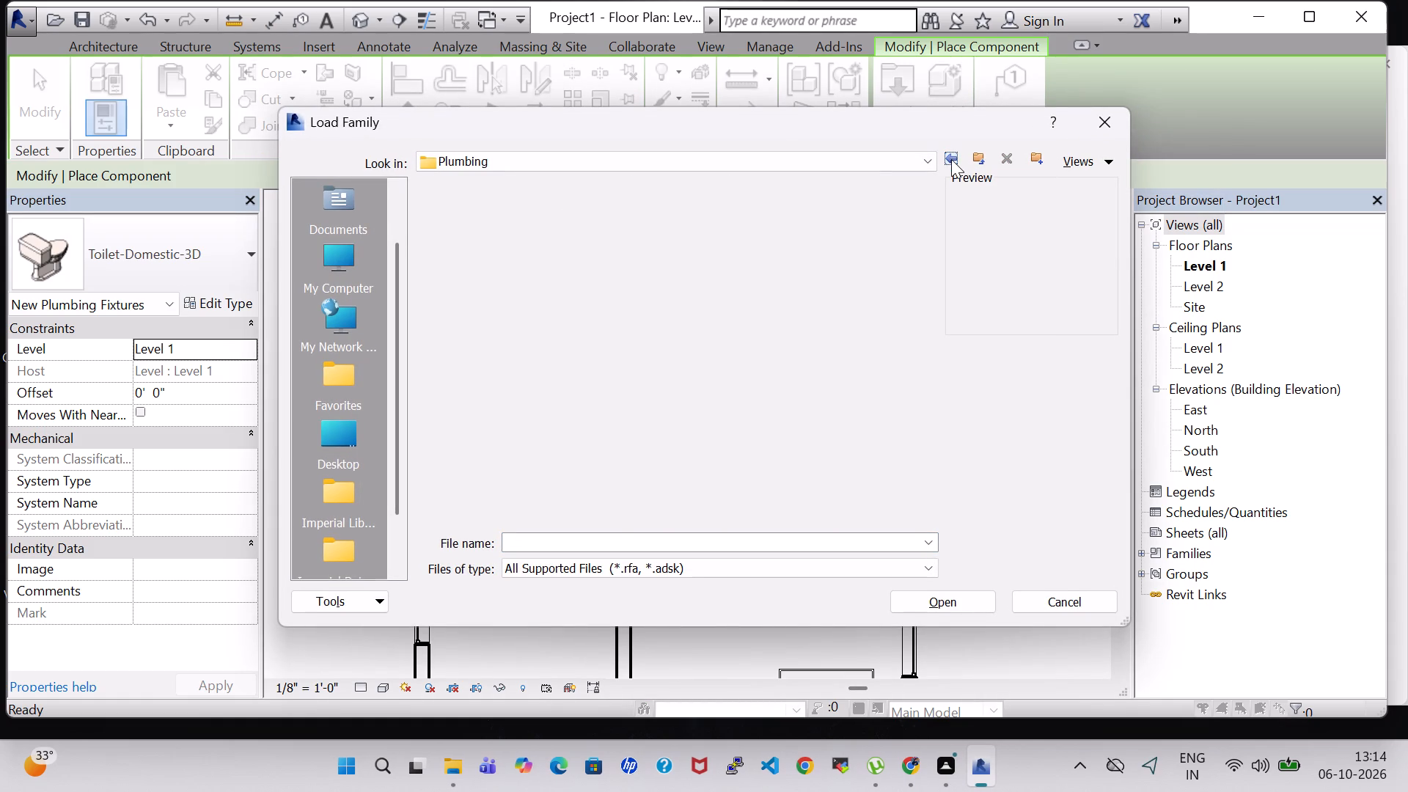
click(515, 227)
double_click(468, 232)
double_click(581, 231)
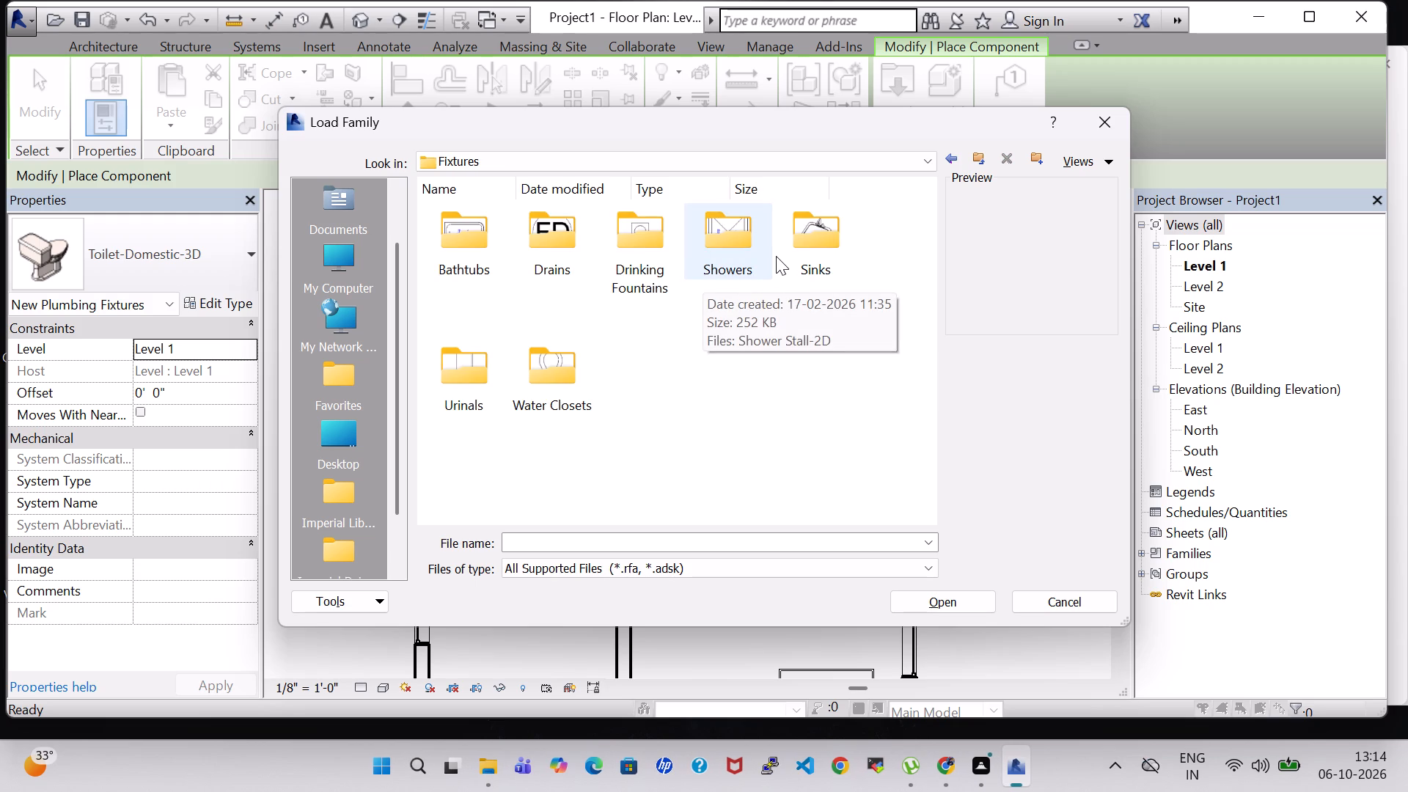
double_click(471, 251)
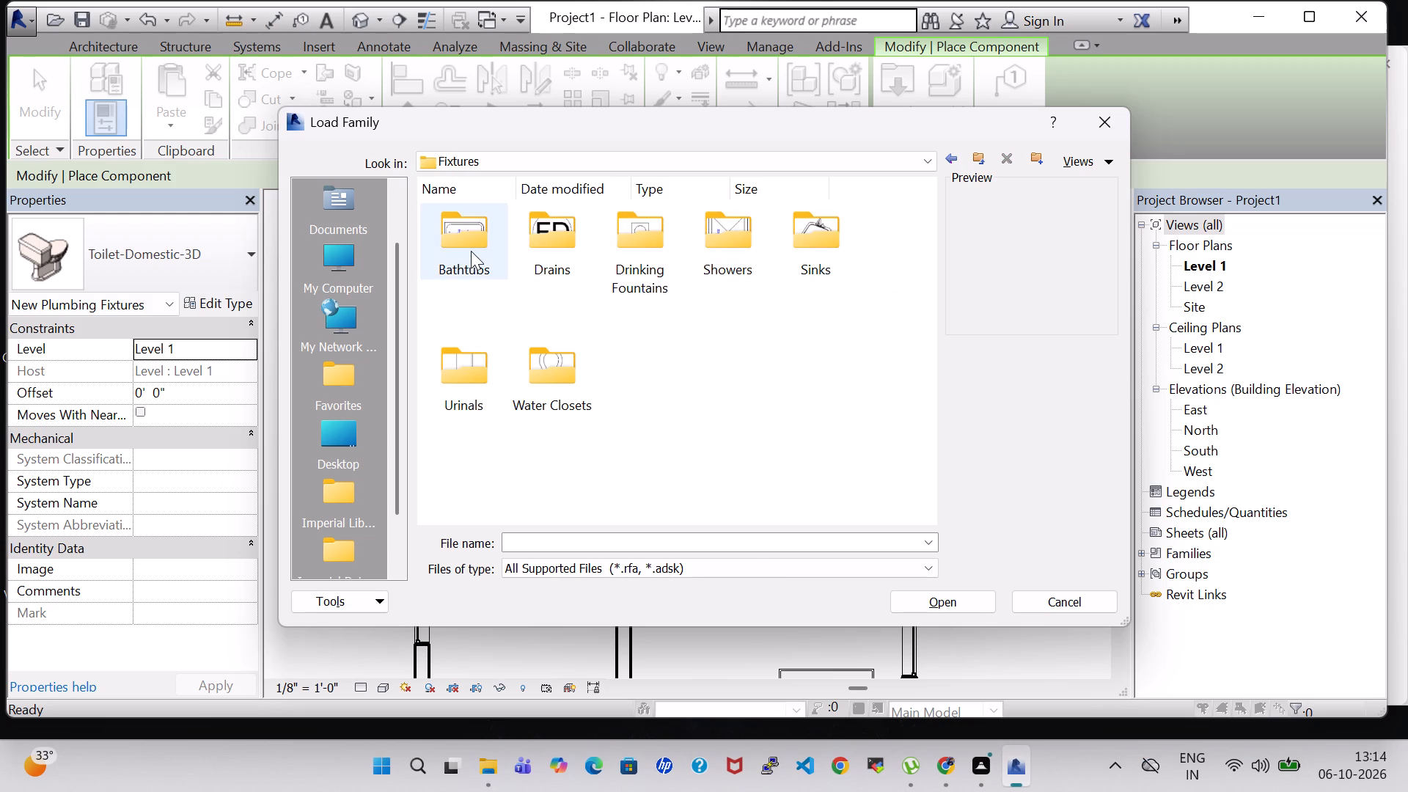
click(478, 234)
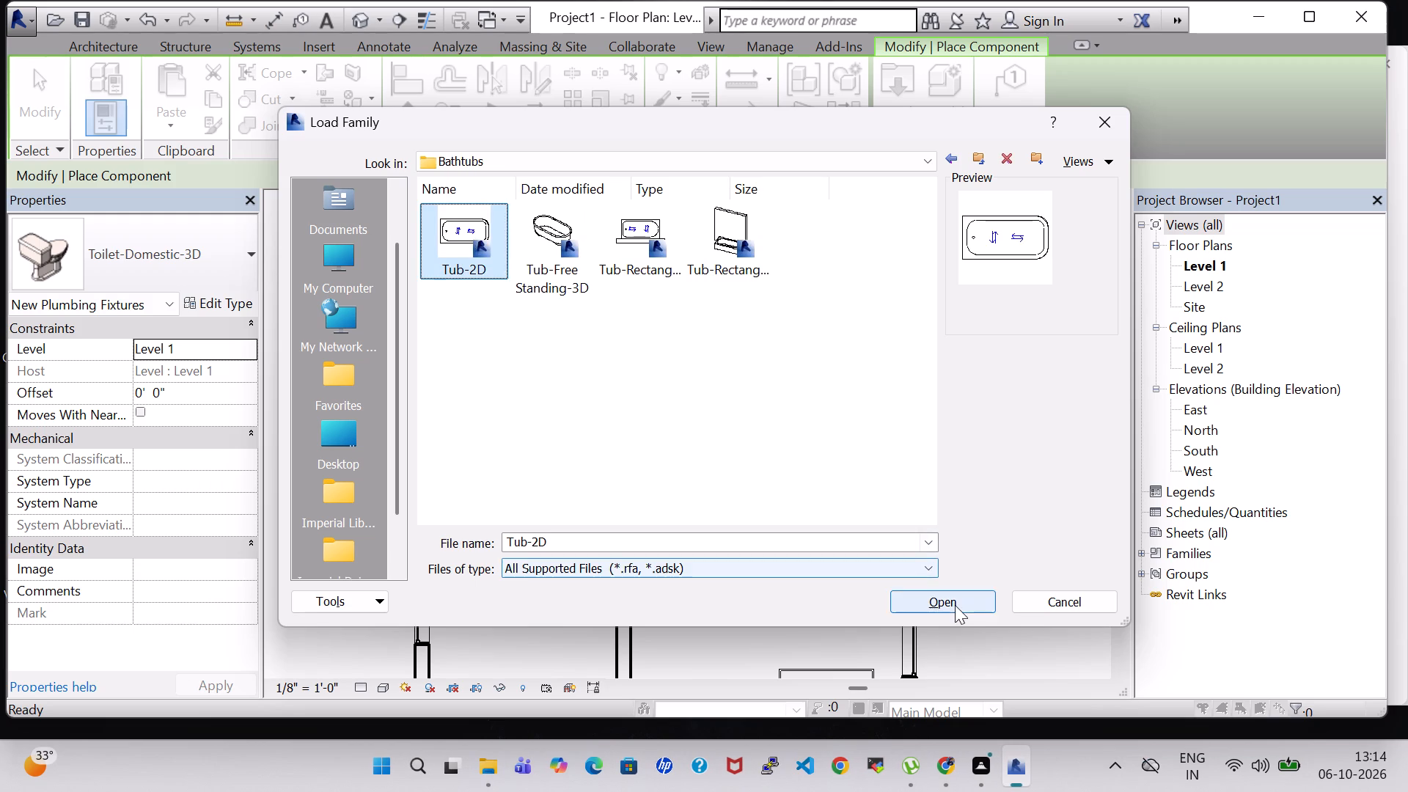
click(955, 605)
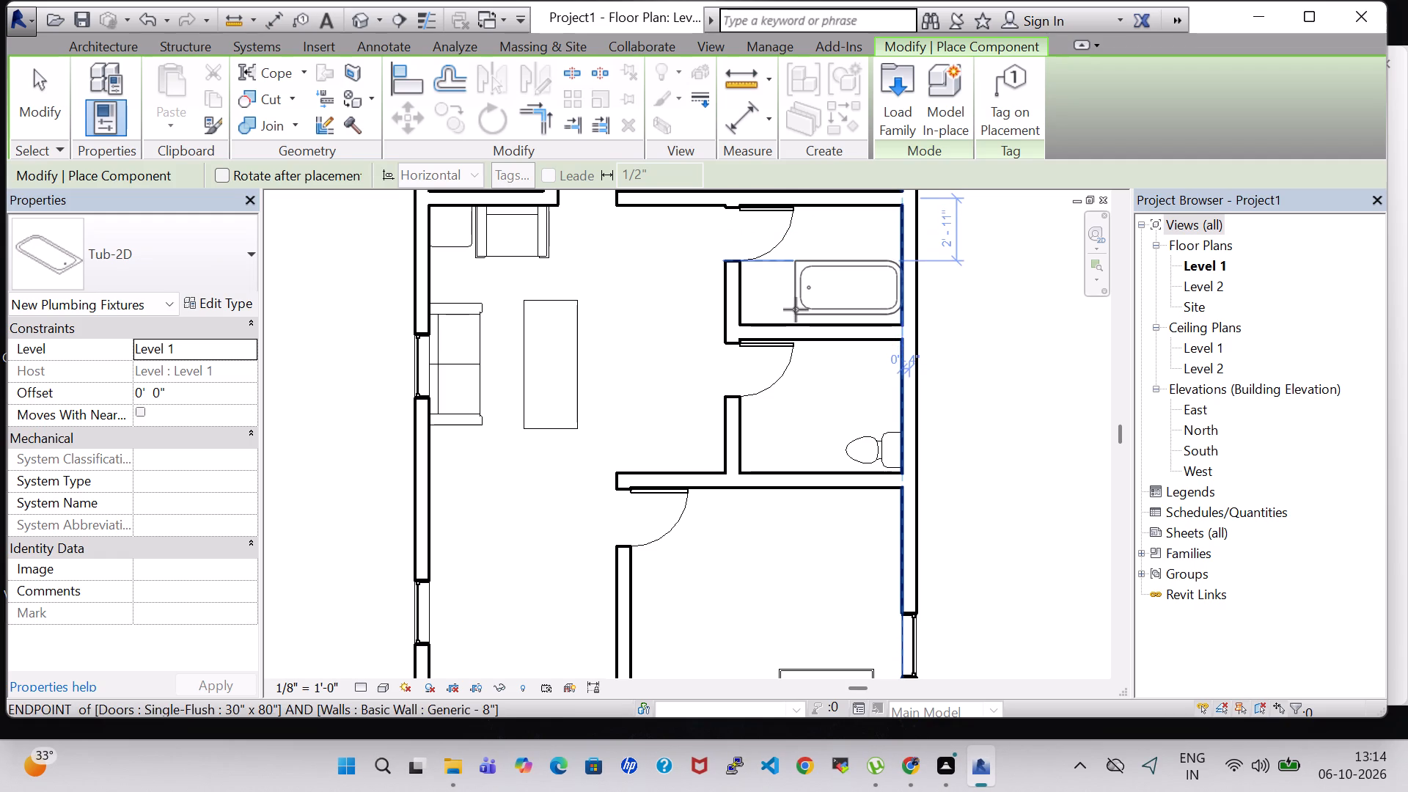
Place the tub in the northern small bathroom against the east wall, drain end facing east, about 2'-11" from the west partition reference.
key(space)
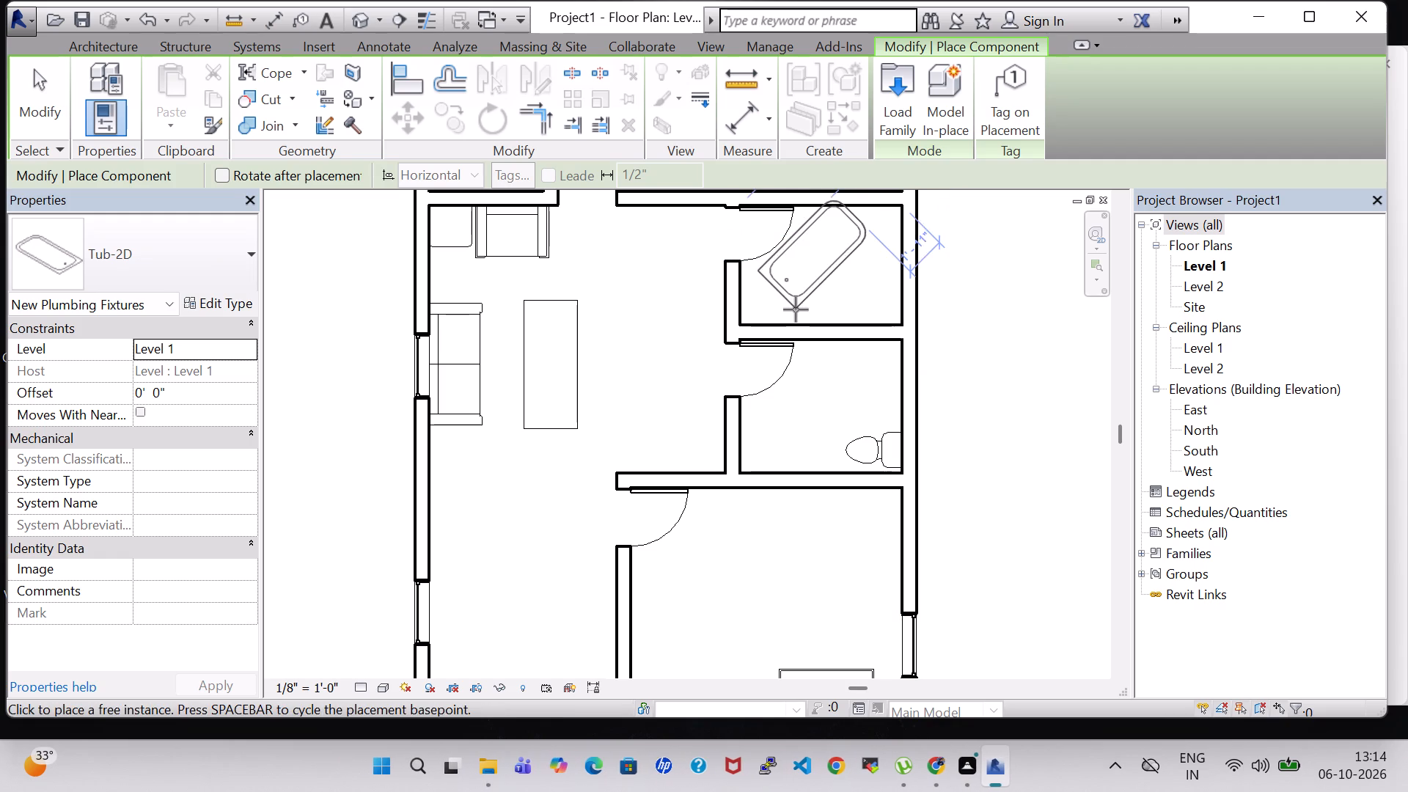
key(space)
key(space)
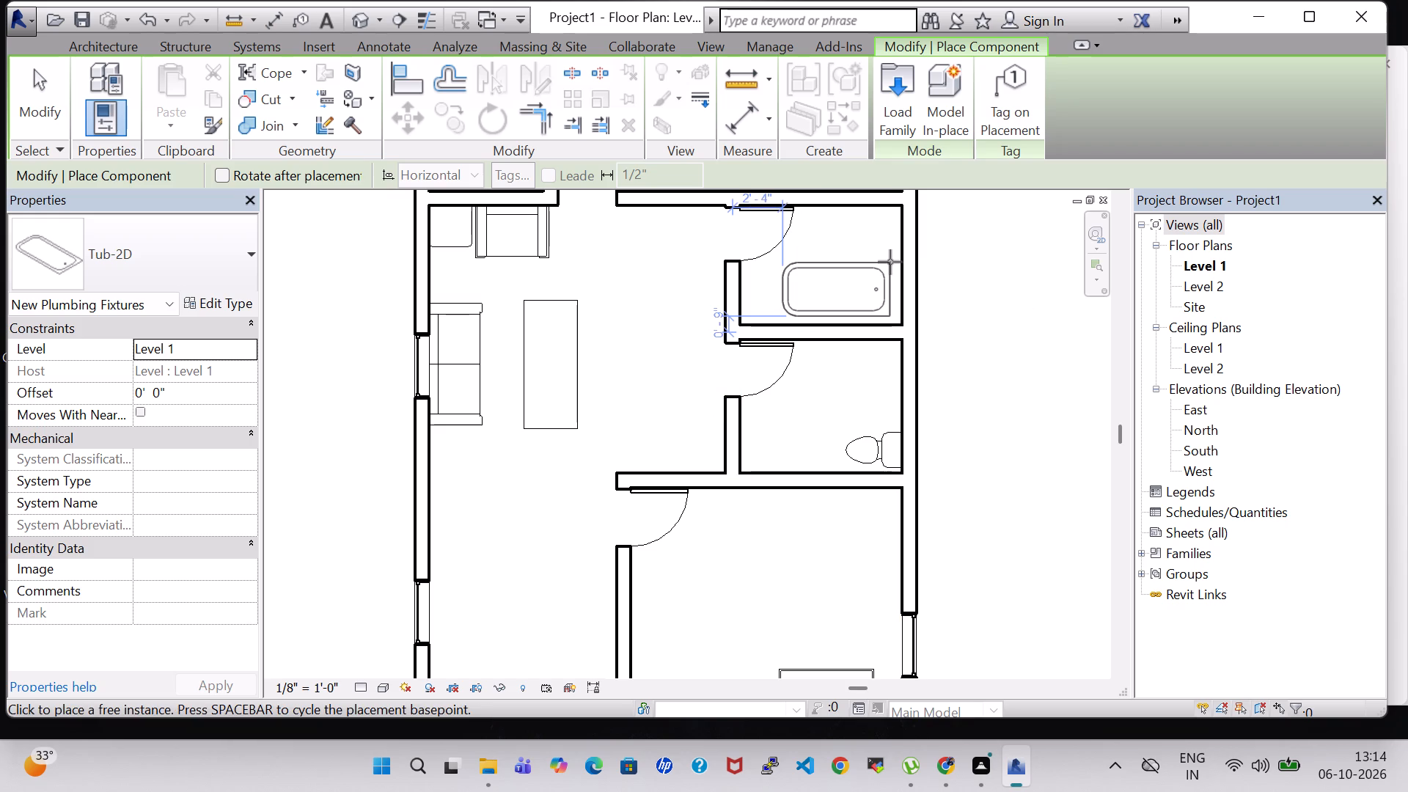
click(904, 255)
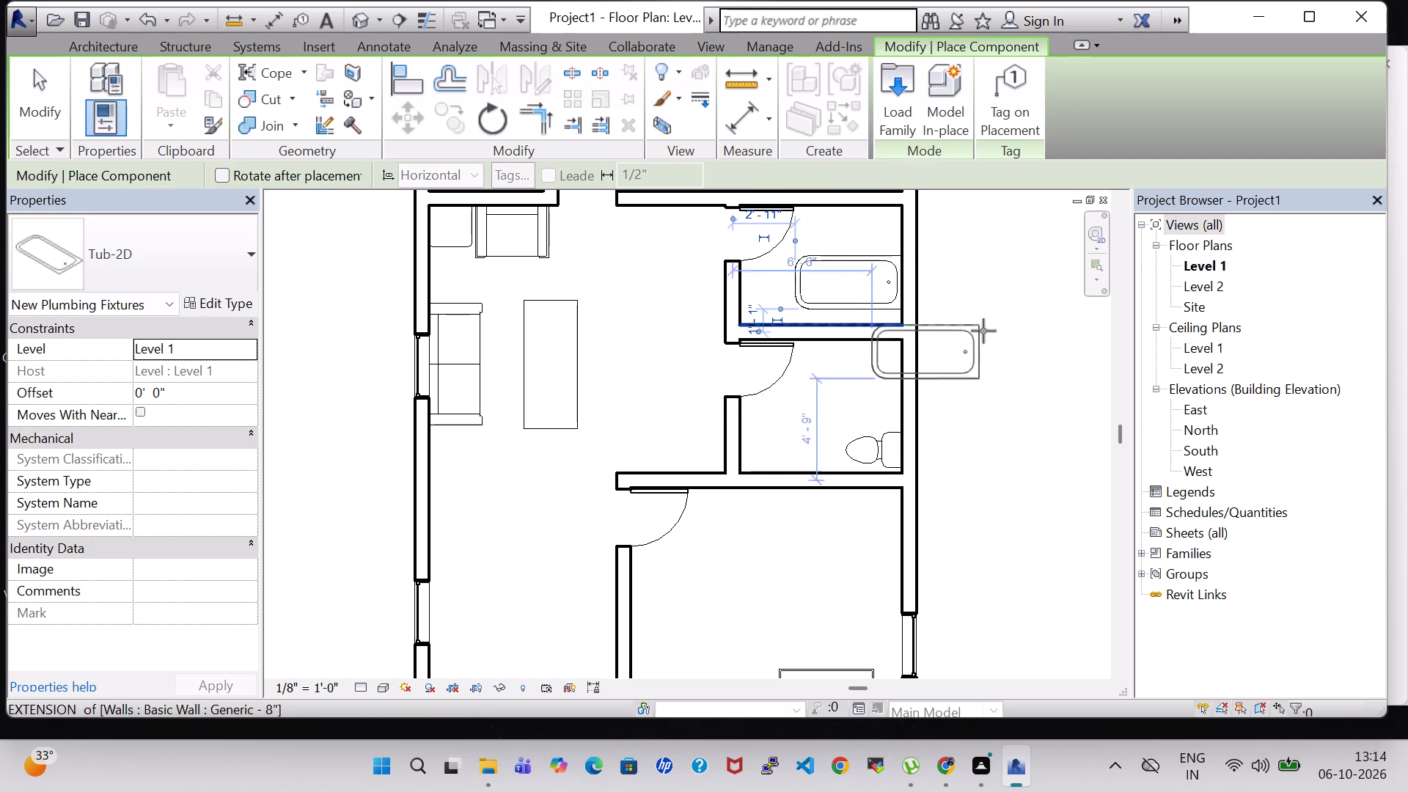
key(Escape)
key(Escape)
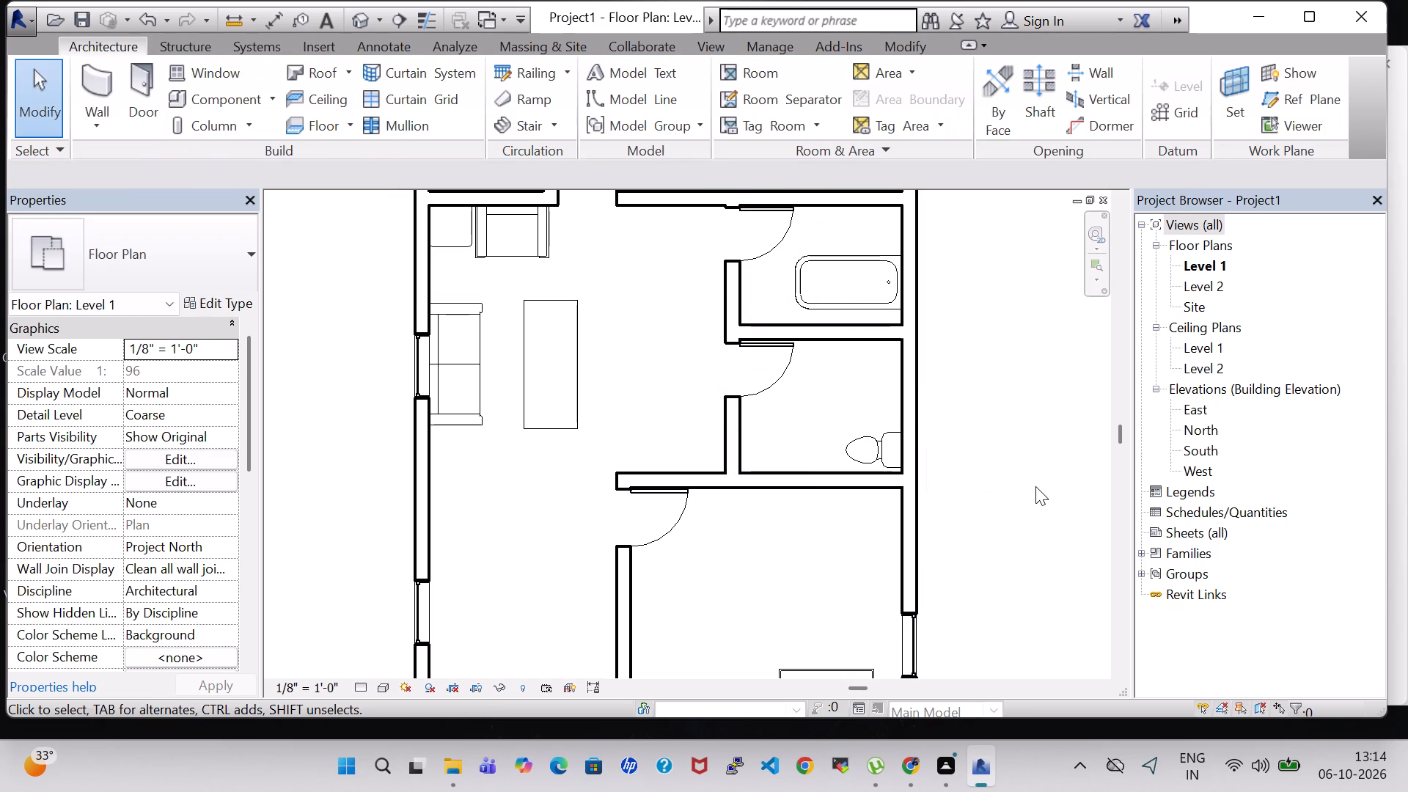
Start another component and browse the US Imperial family library, including the Furniture System folder, for a further family to load.
scroll(1035, 486, down, 1)
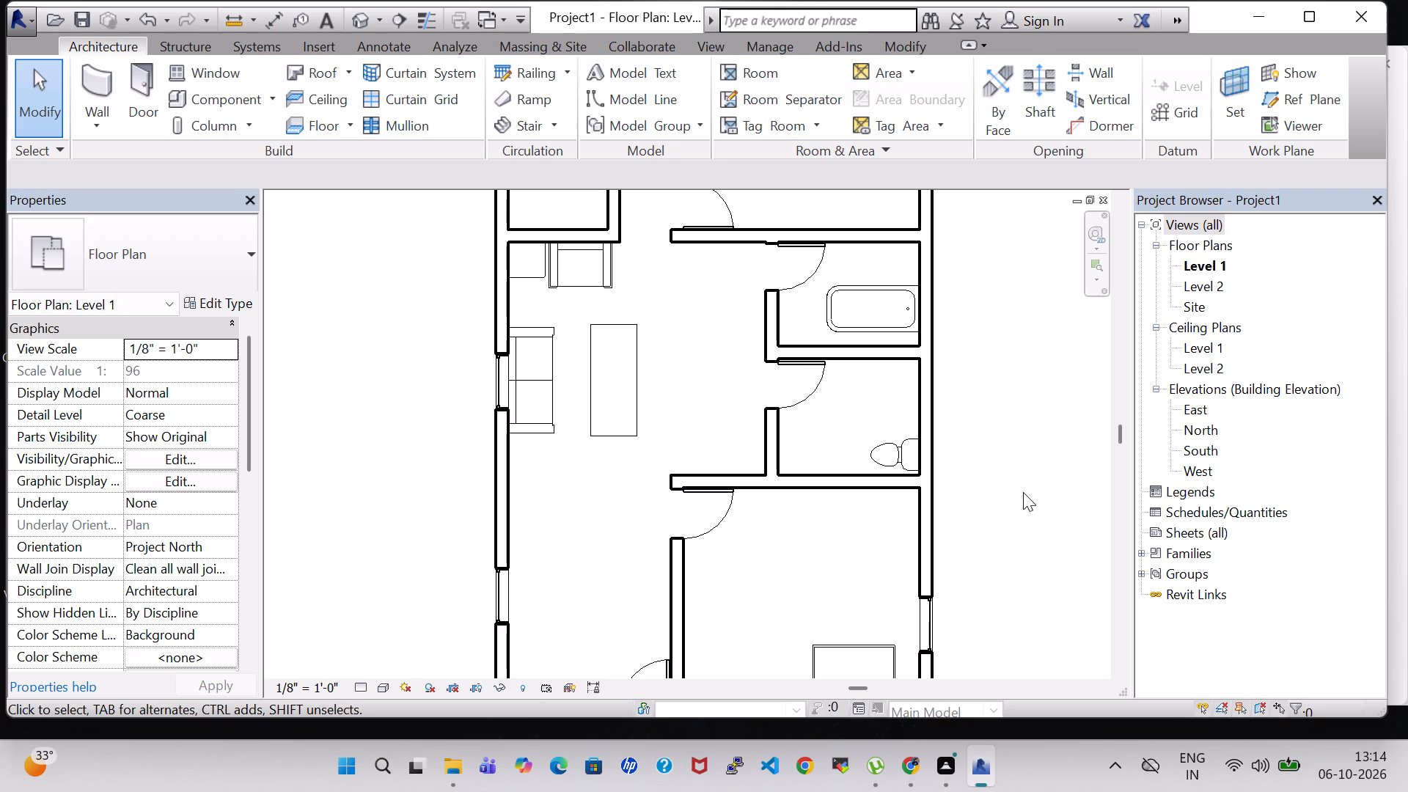
scroll(1023, 492, down, 1)
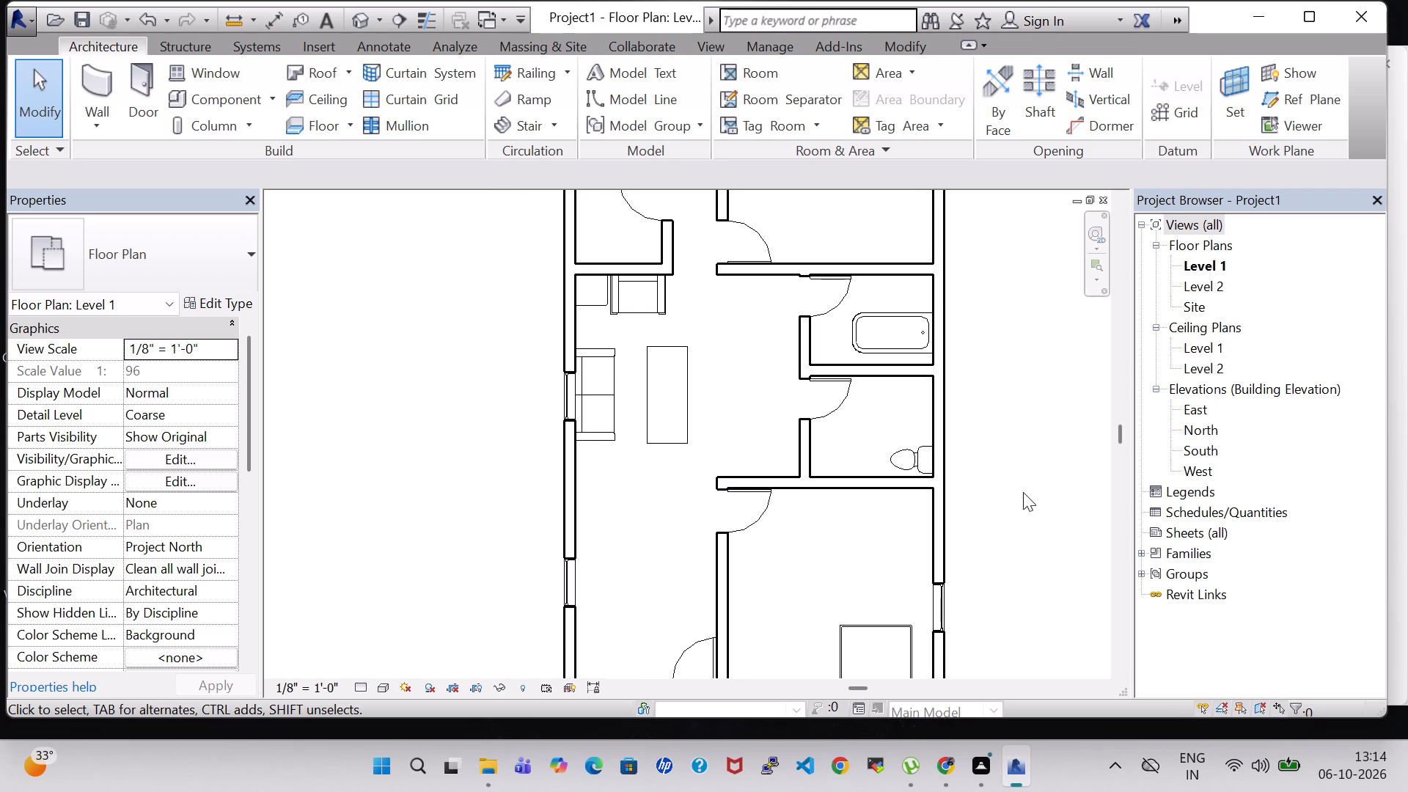
scroll(1023, 492, down, 4)
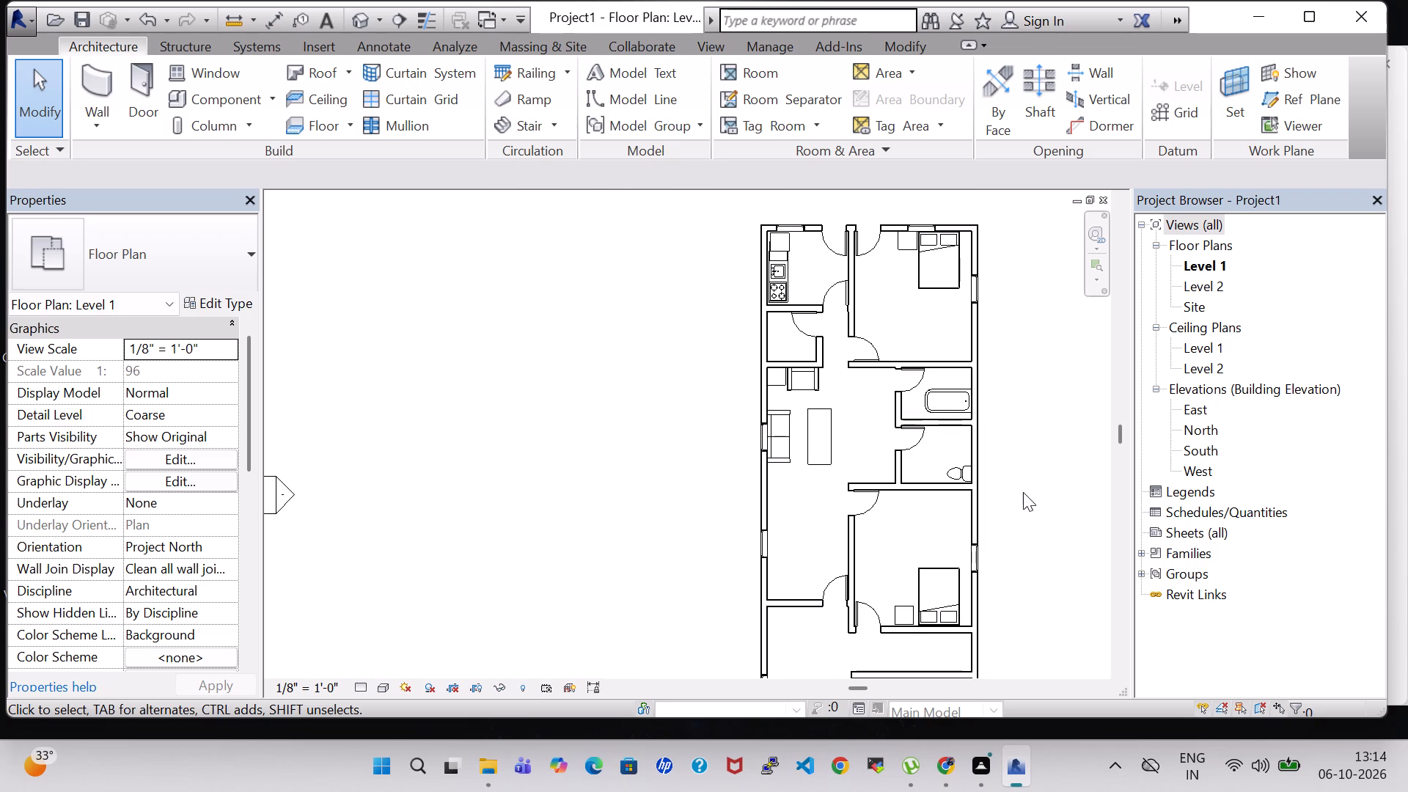
middle_drag(1017, 494, 992, 372)
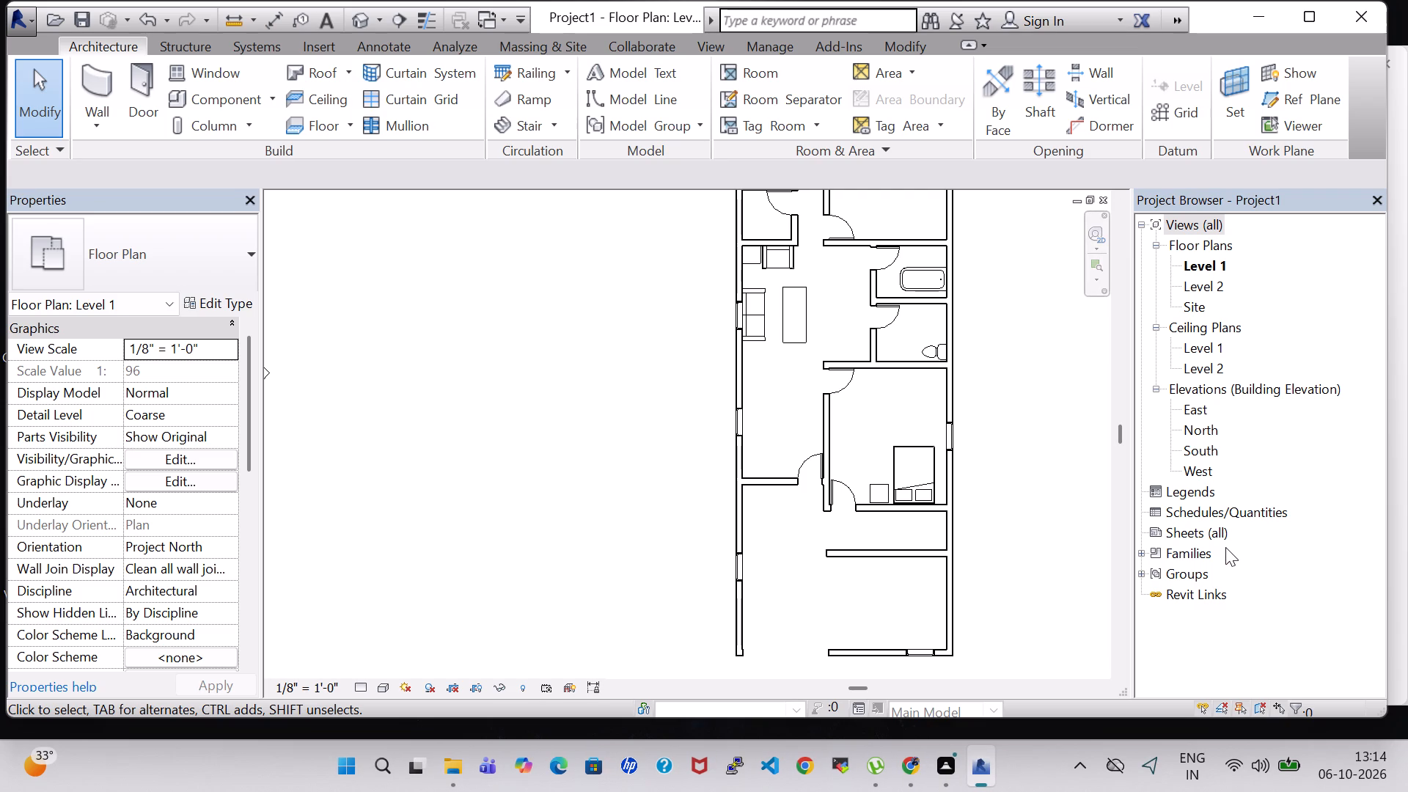
scroll(1057, 417, down, 1)
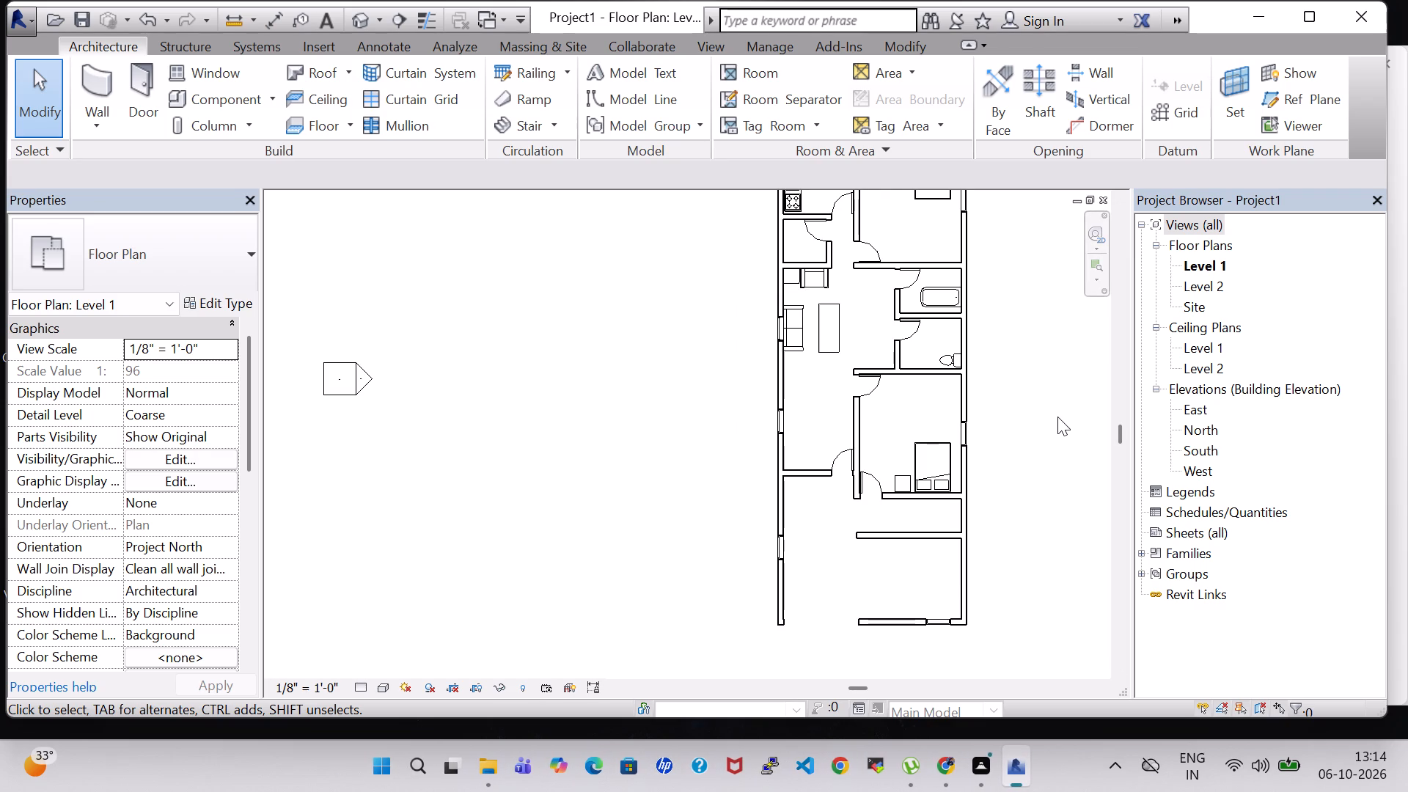
click(207, 98)
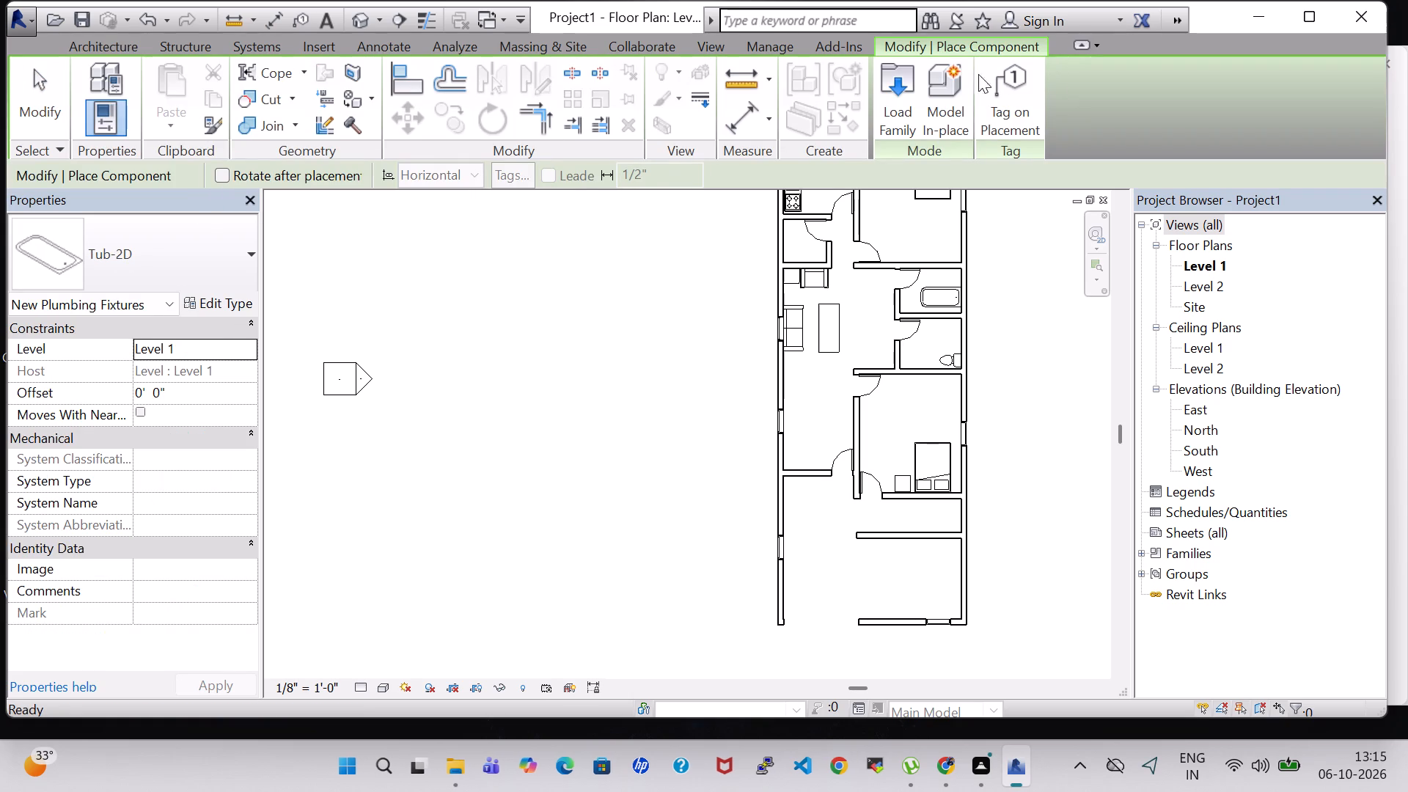
click(912, 94)
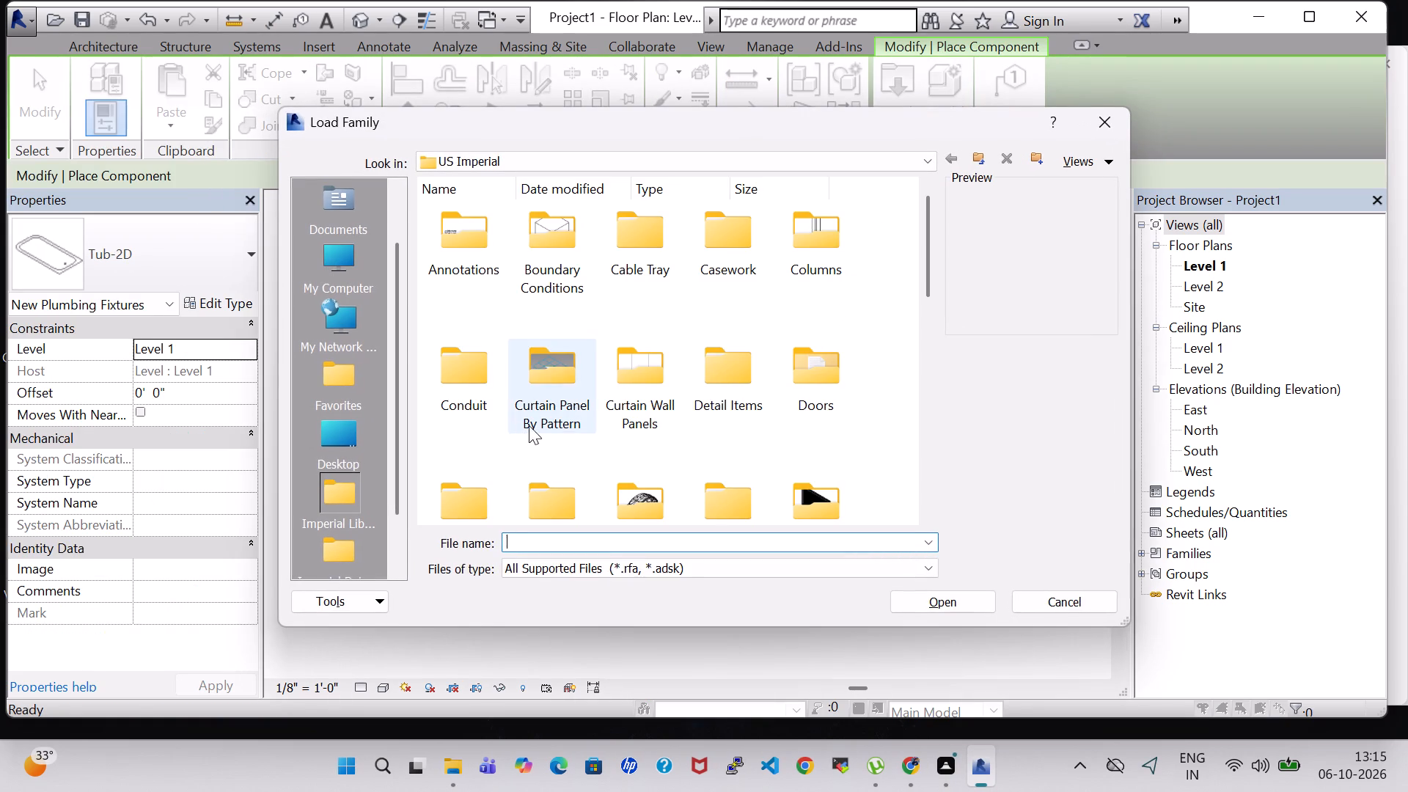
click(846, 297)
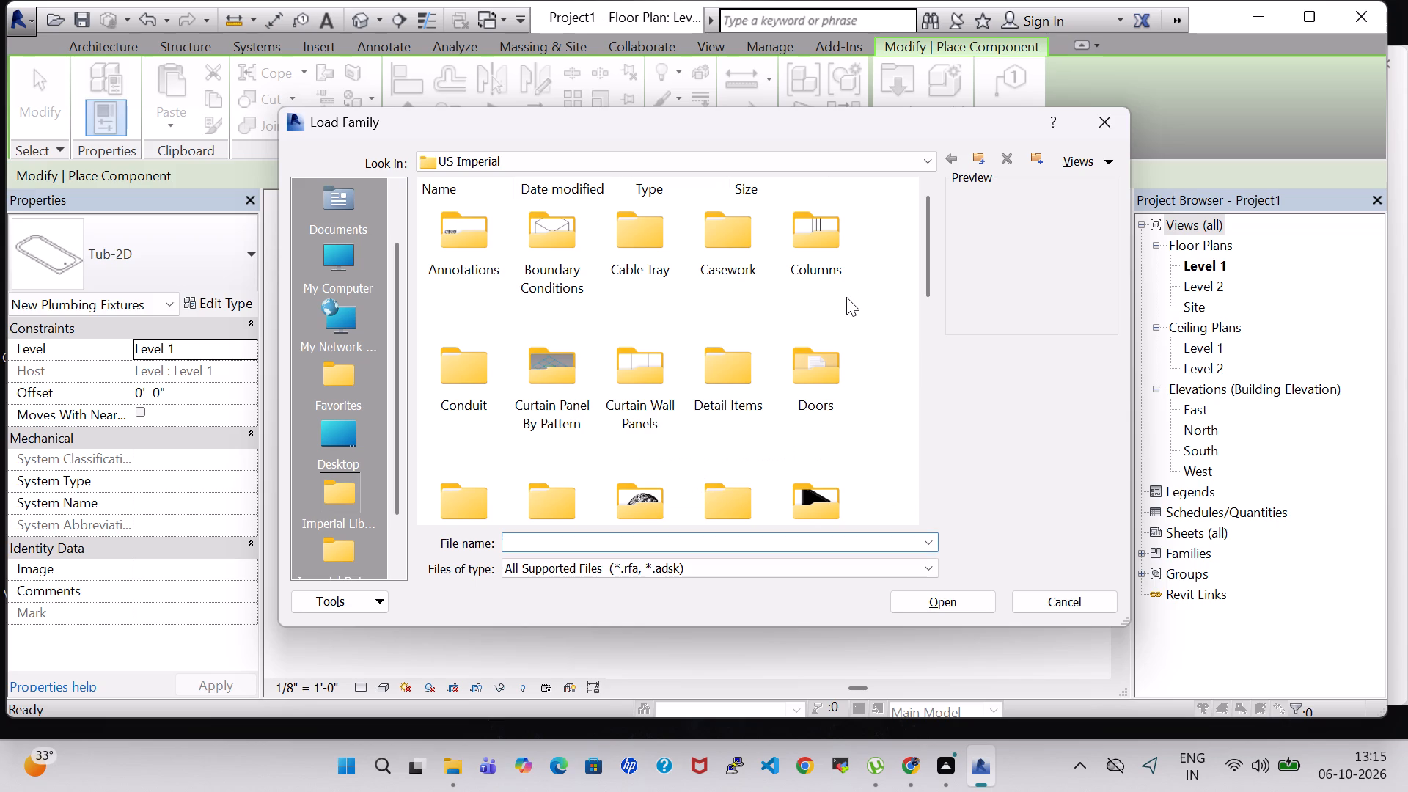
scroll(840, 300, down, 4)
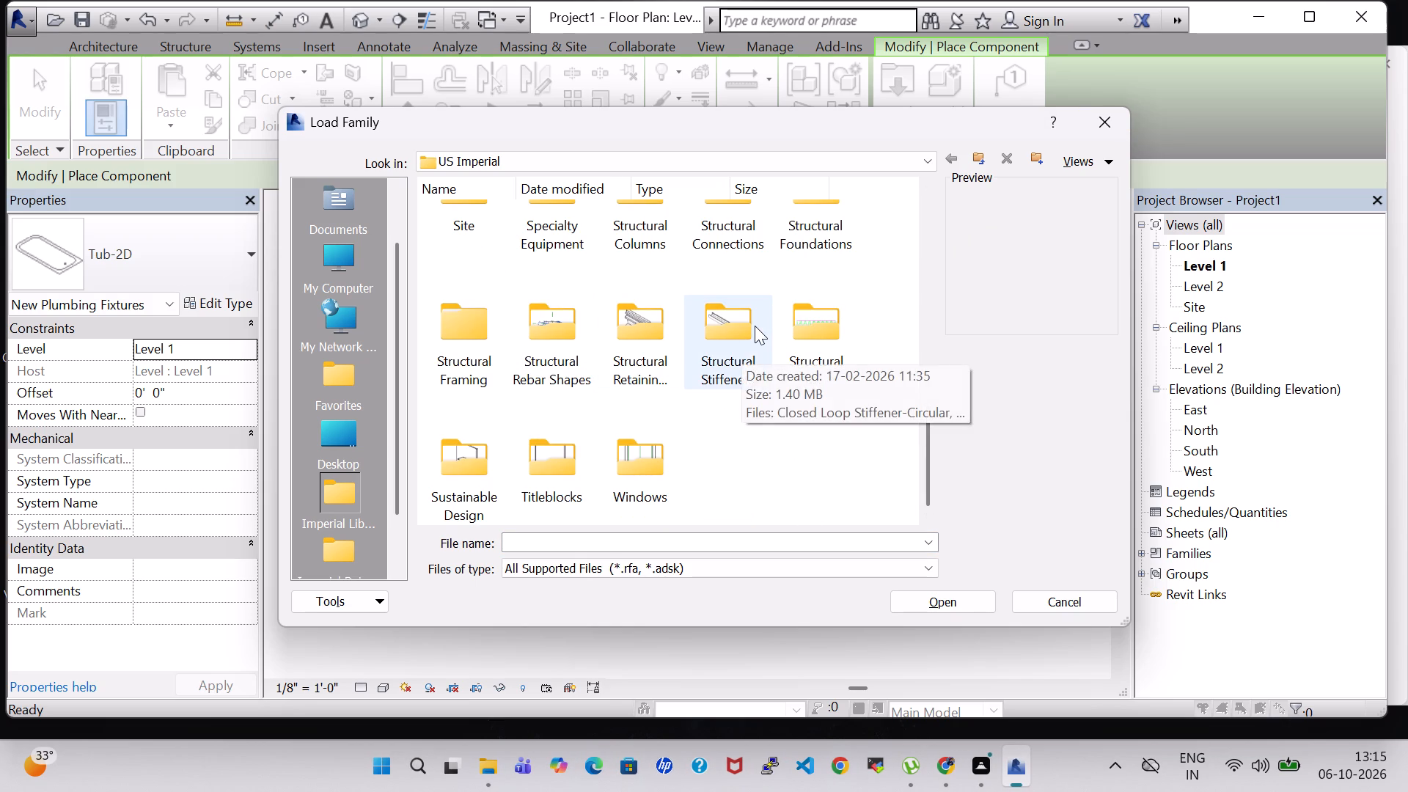
scroll(755, 326, up, 1)
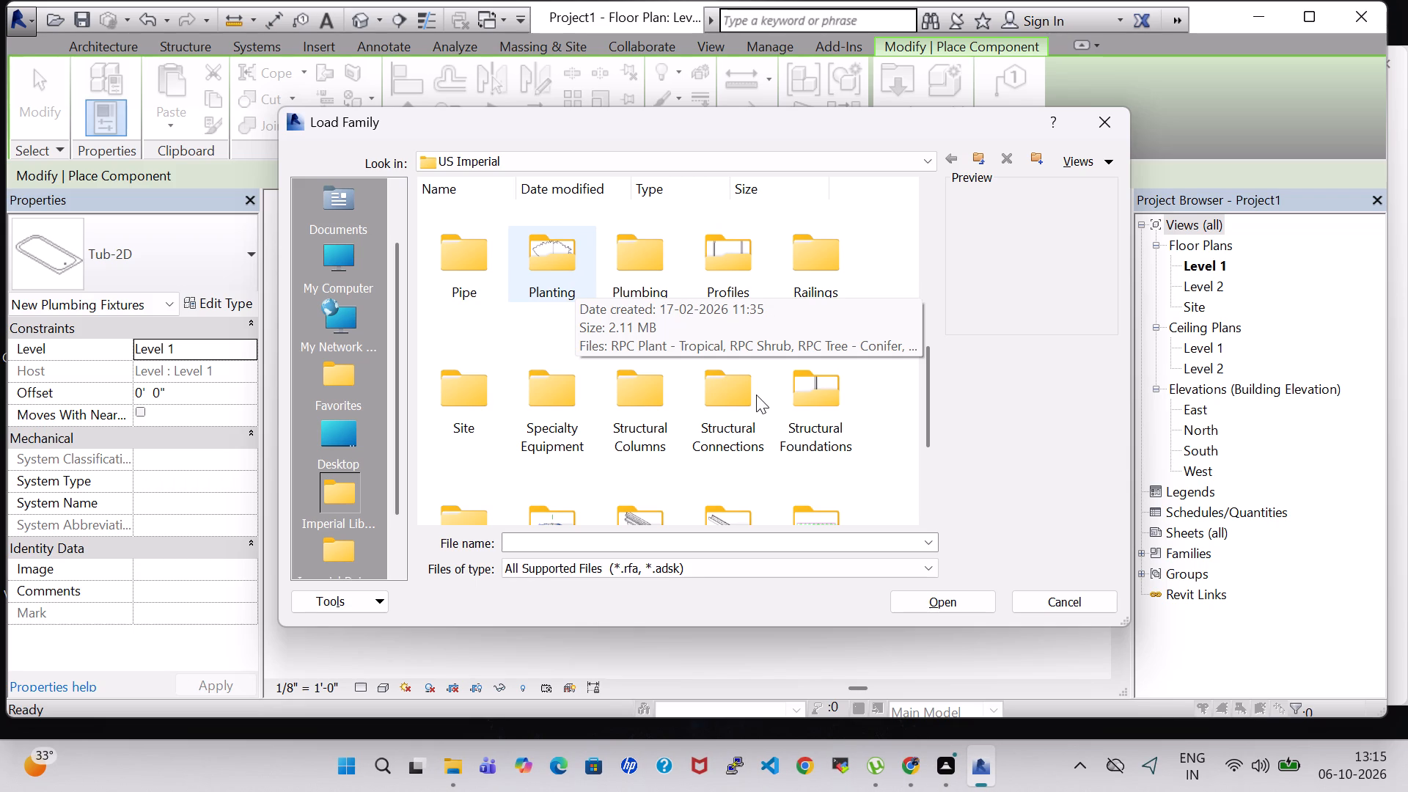
scroll(731, 335, up, 3)
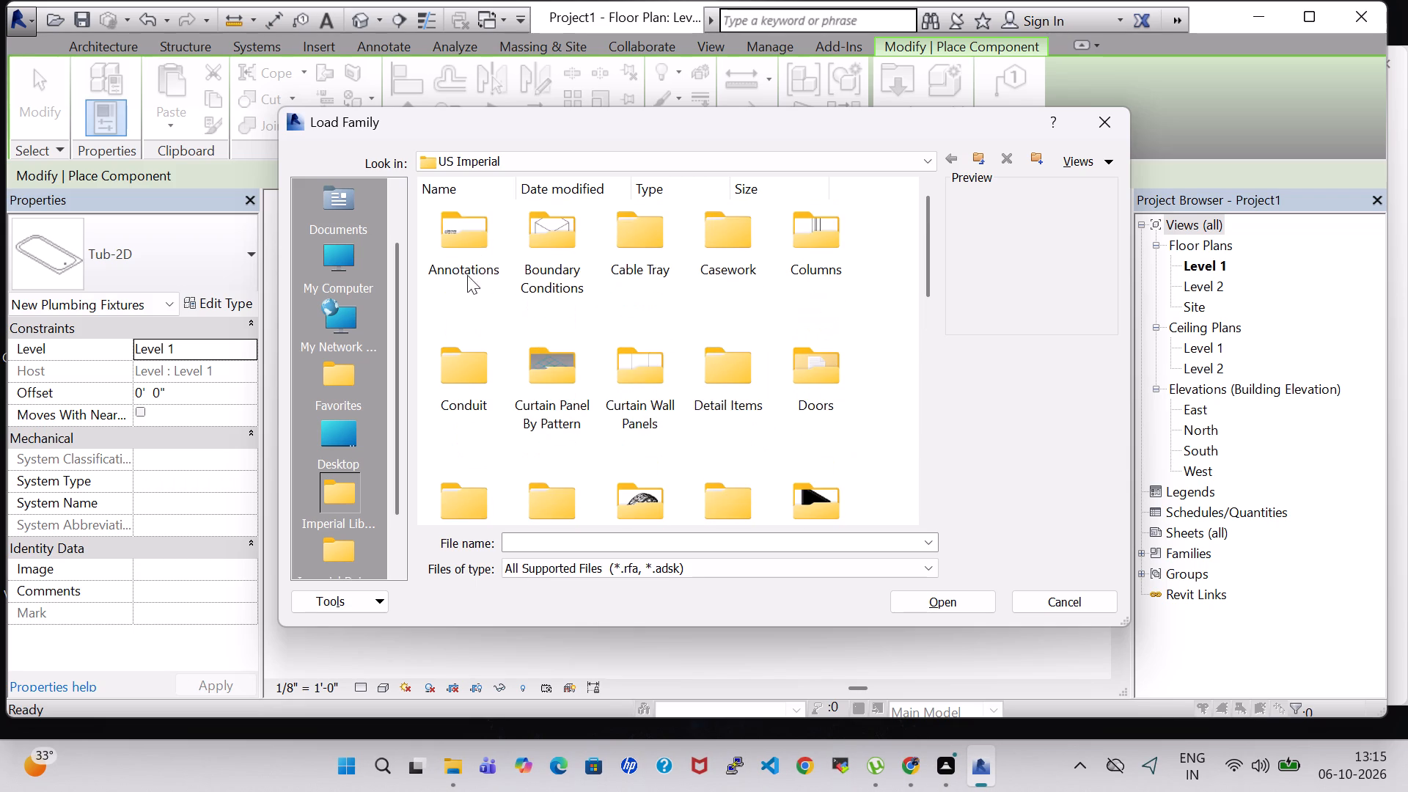
scroll(554, 276, up, 2)
scroll(560, 291, down, 1)
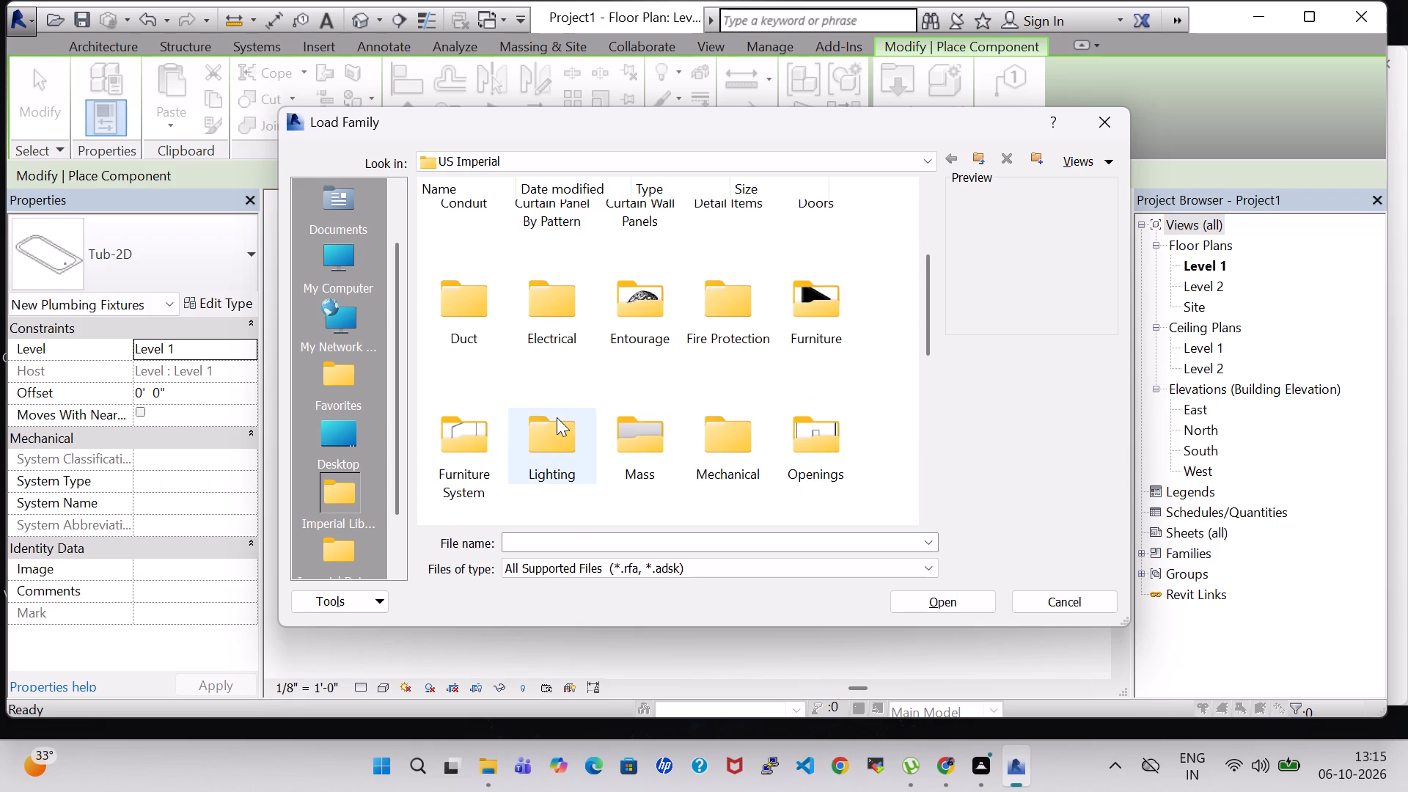
double_click(466, 444)
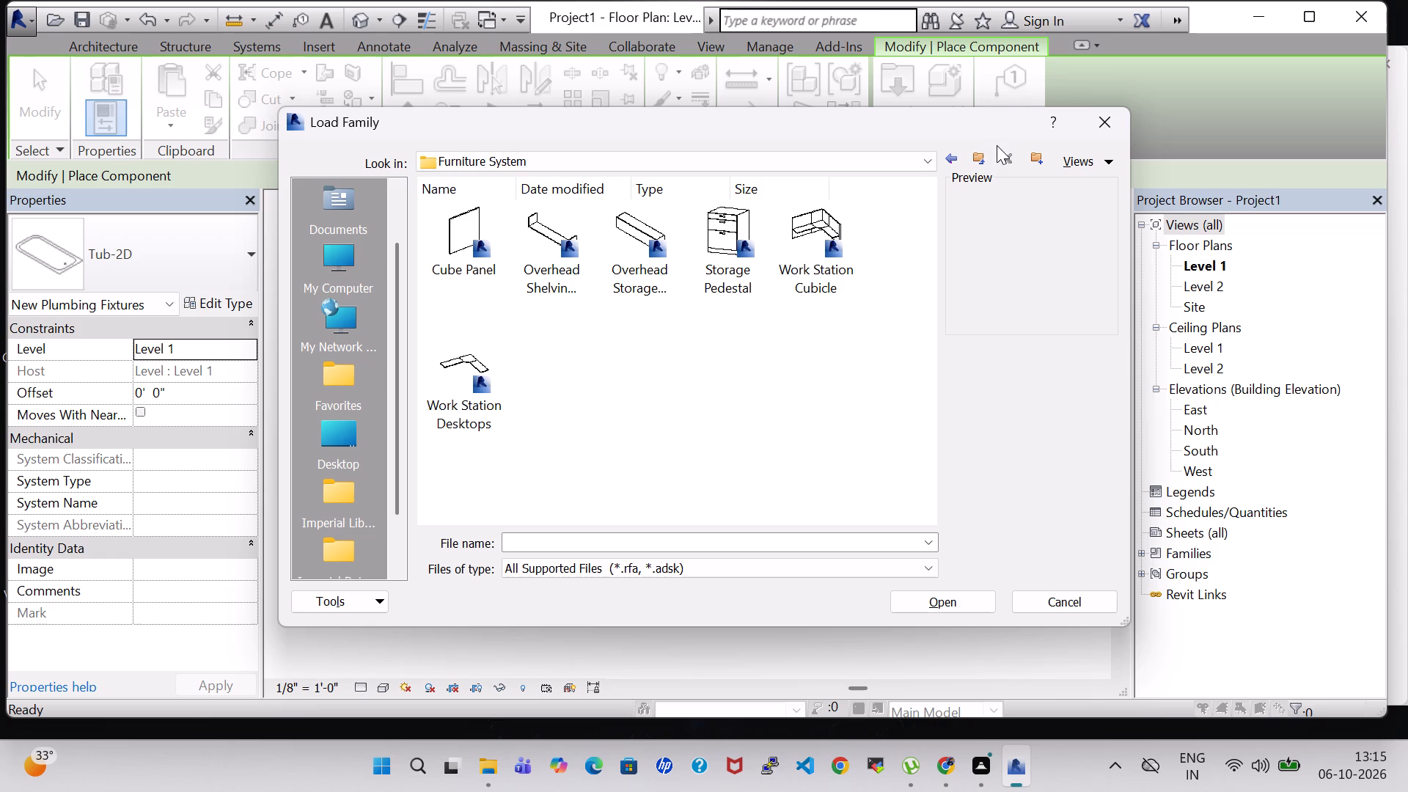
click(953, 161)
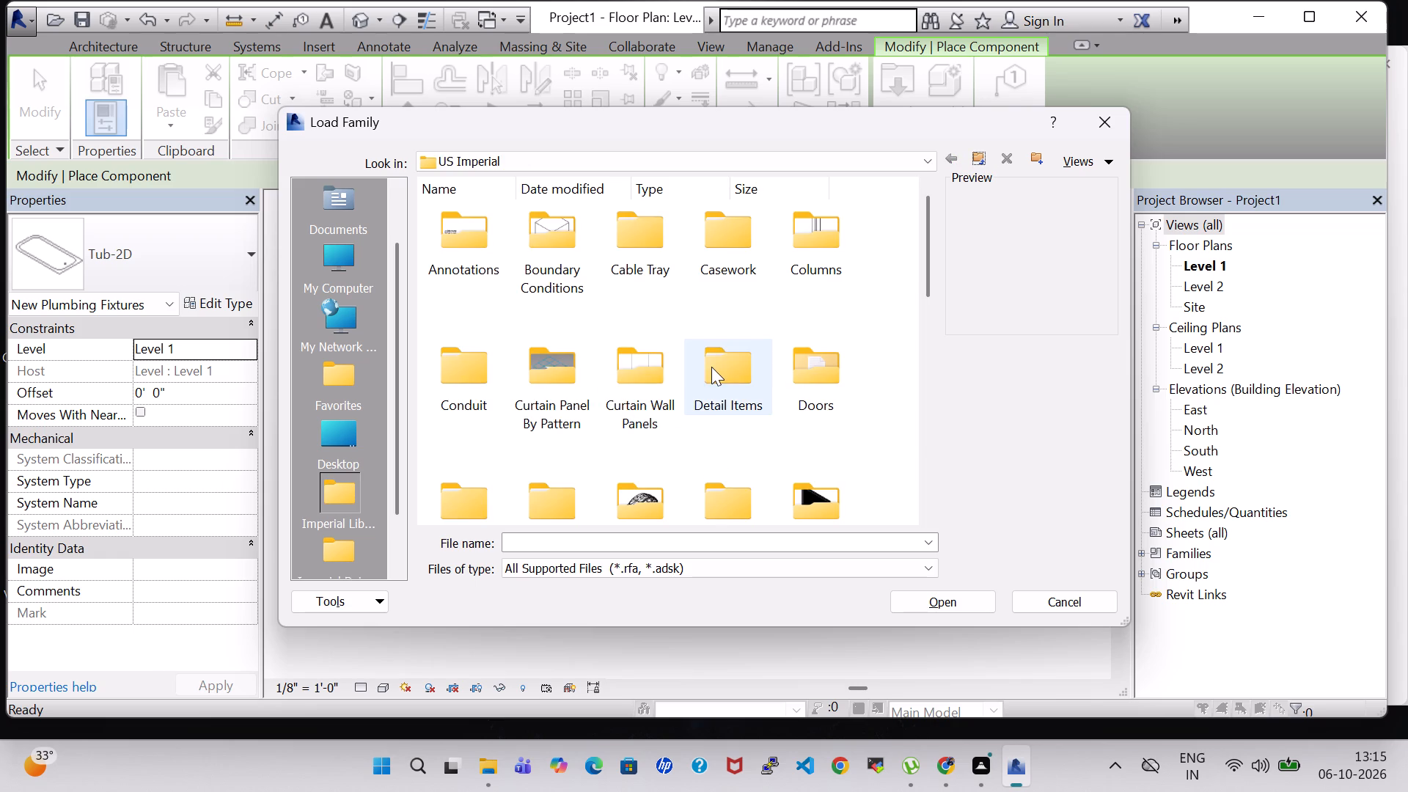
Look through the US Imperial library's Annotations, Boundary Conditions, Cable Tray, Columns, curtain panel and Detail Items folders for a family to load.
scroll(737, 372, up, 1)
double_click(488, 246)
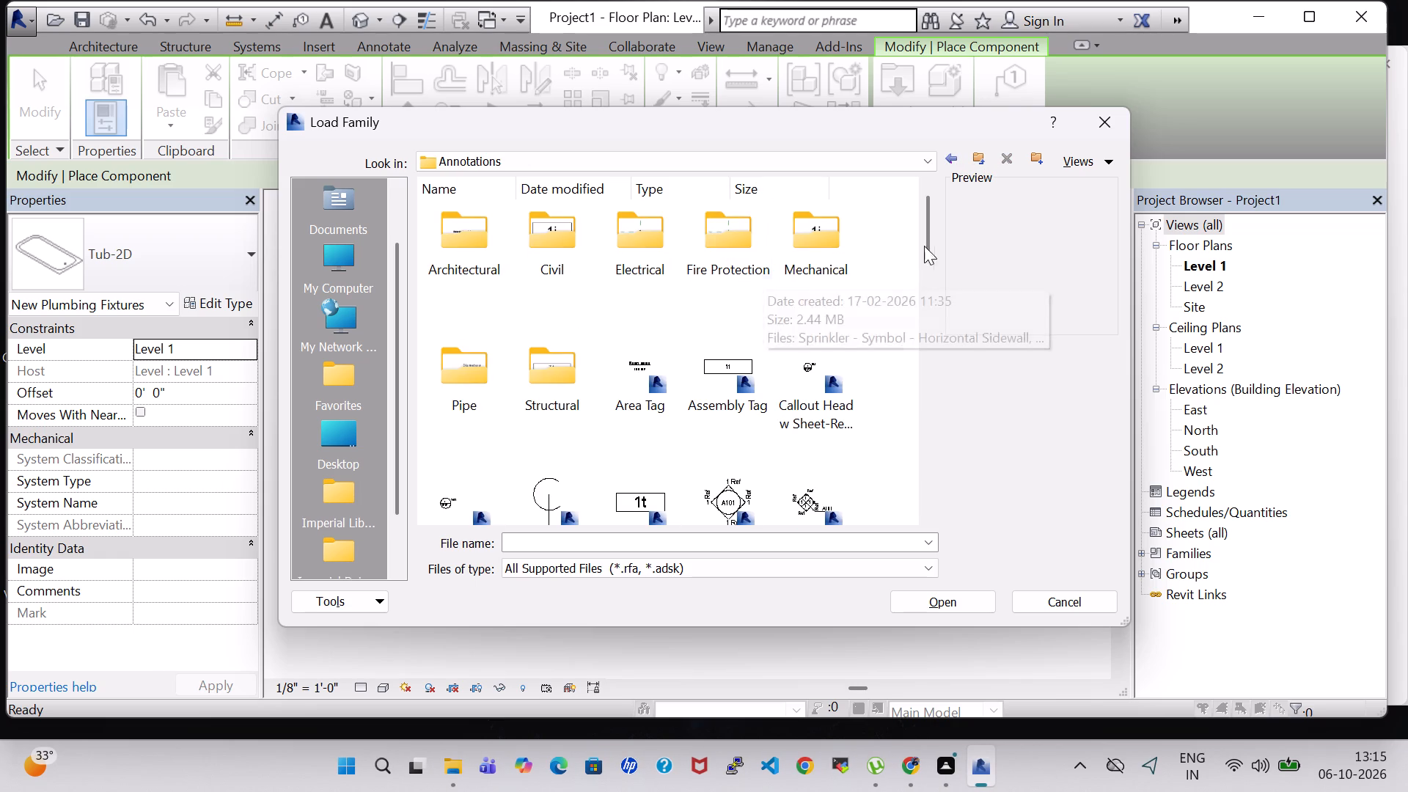
click(950, 155)
double_click(557, 252)
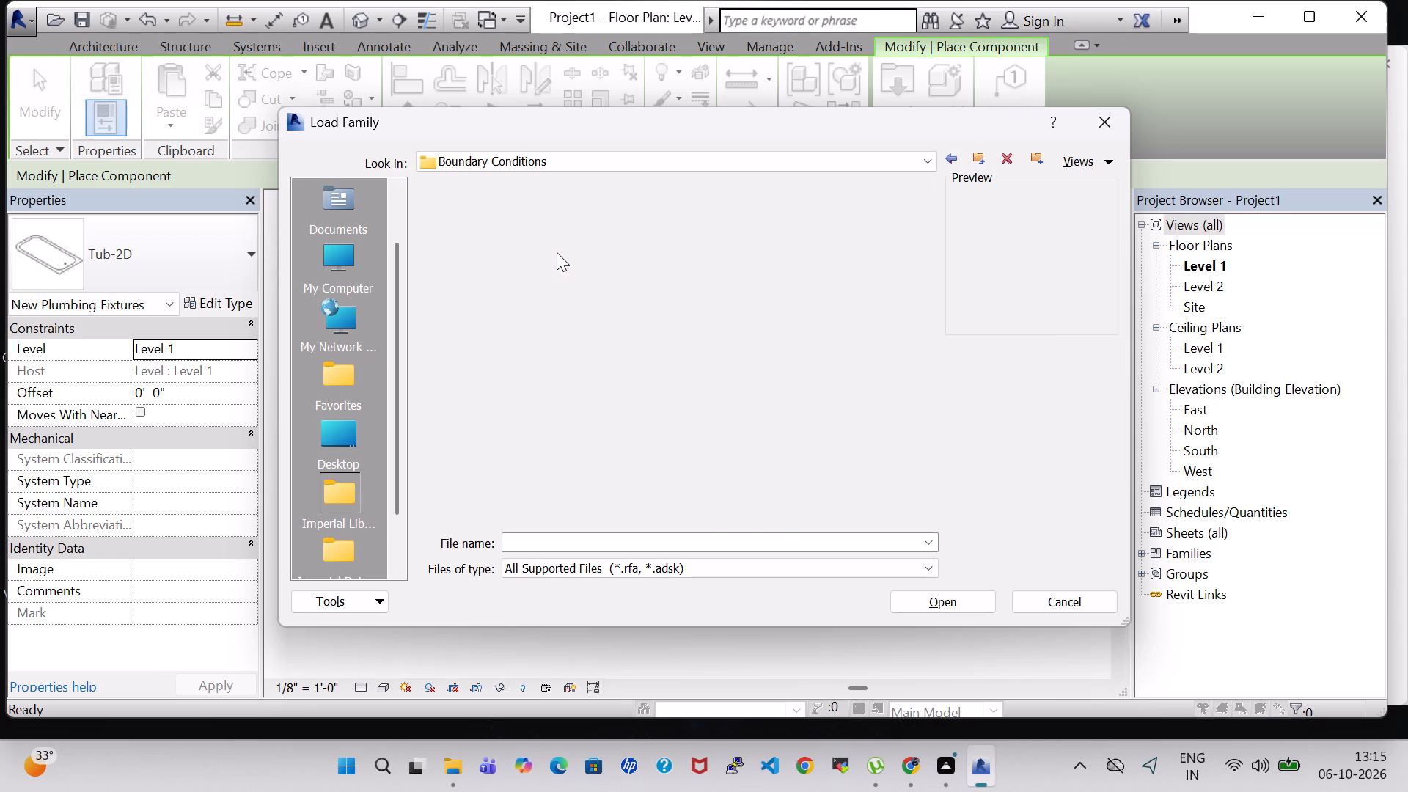
click(956, 156)
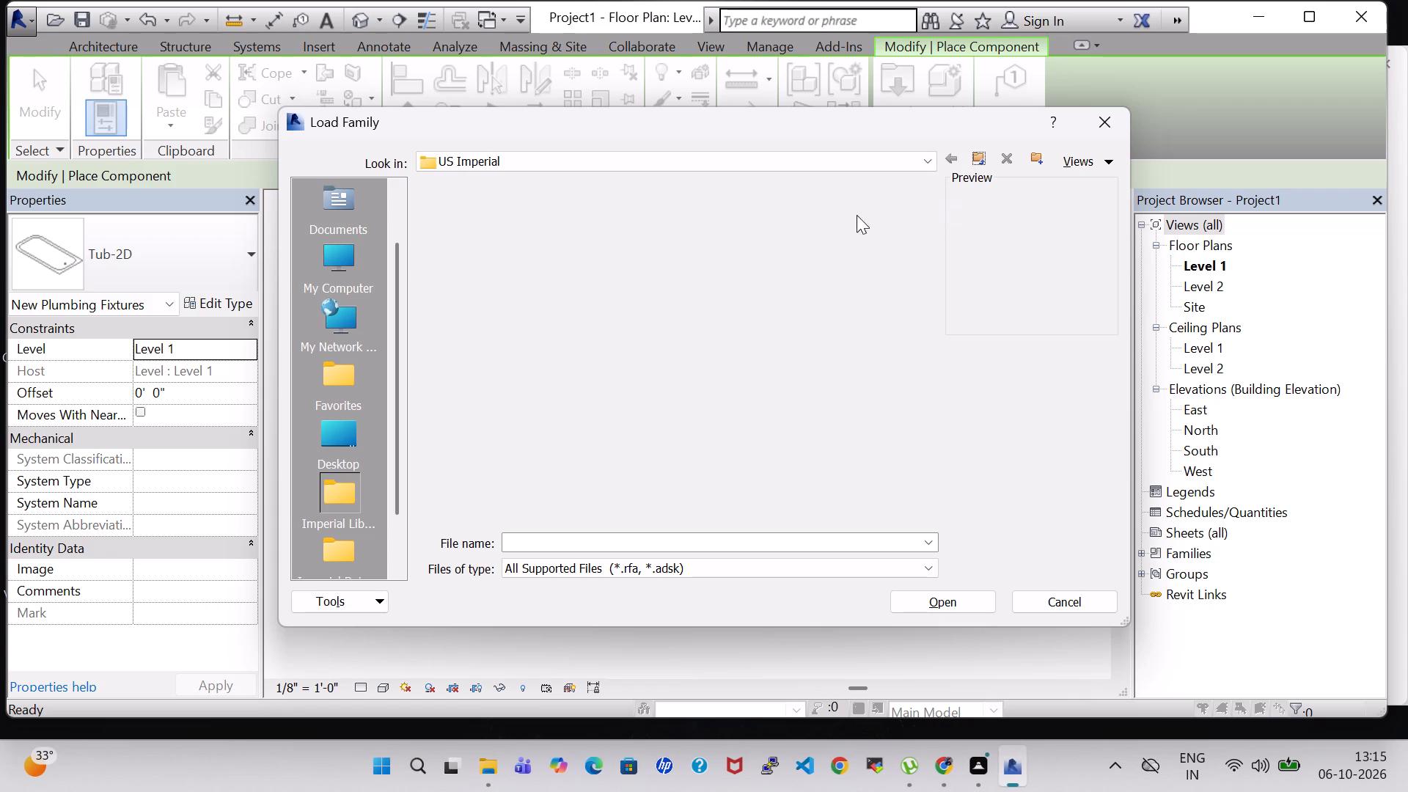
double_click(645, 252)
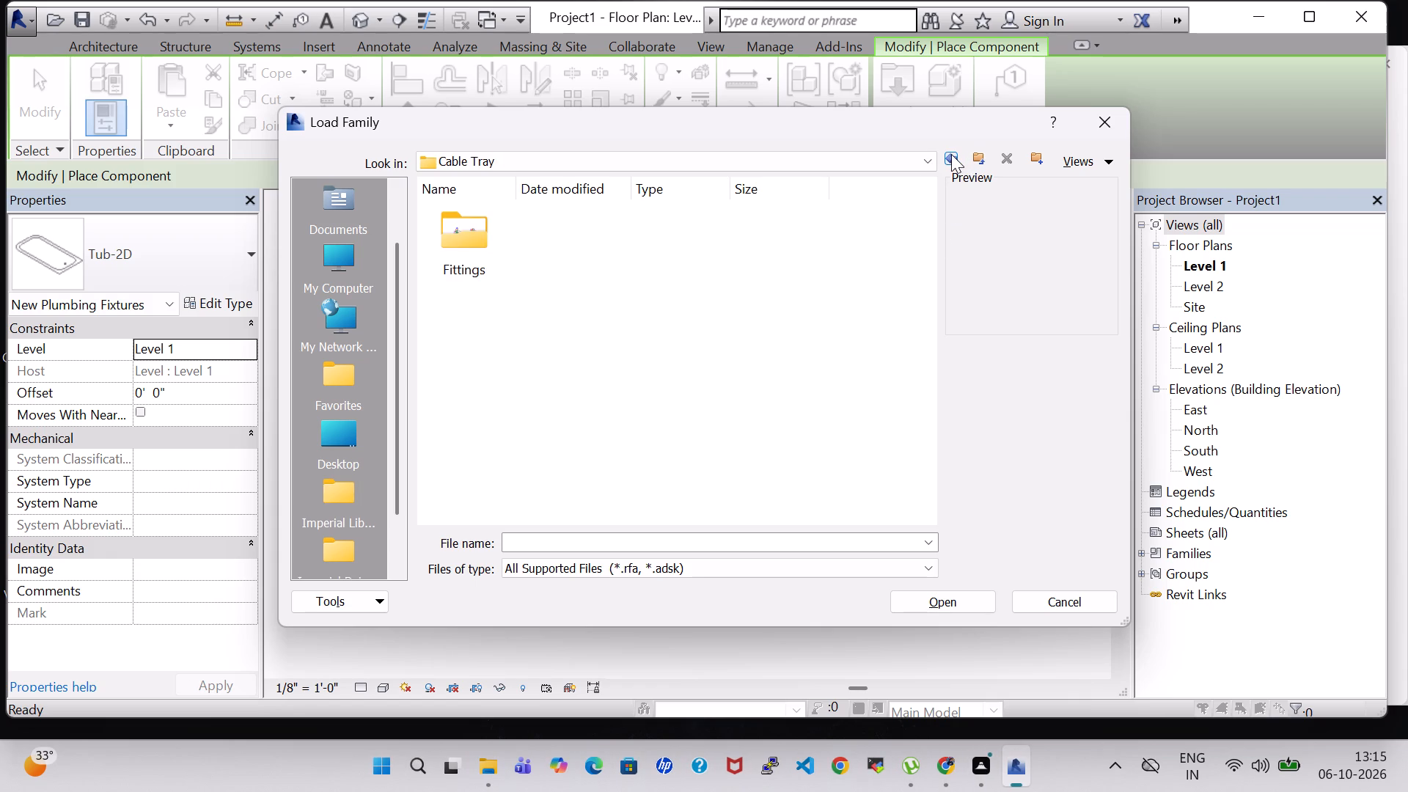
click(951, 154)
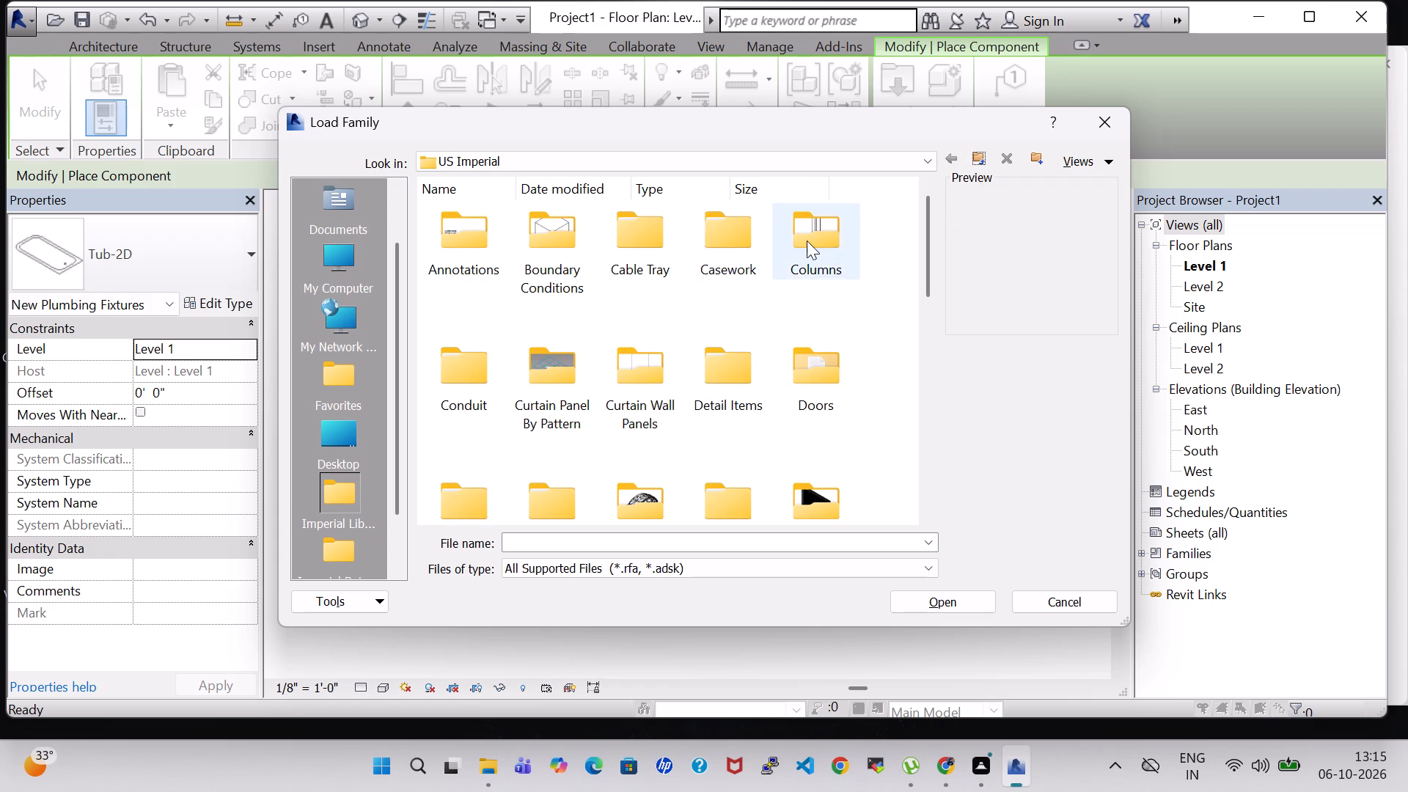
double_click(807, 241)
click(955, 160)
double_click(576, 390)
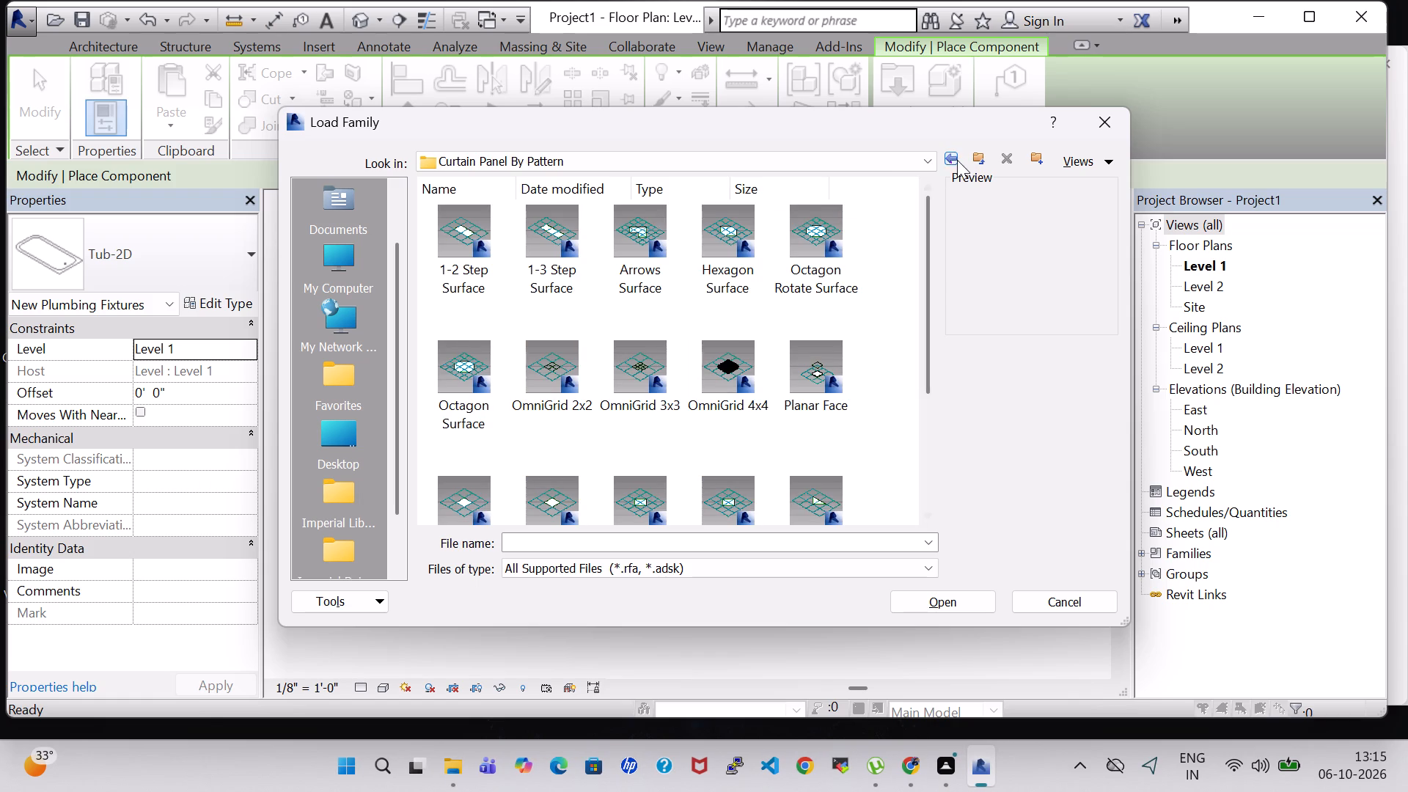
click(961, 158)
click(956, 158)
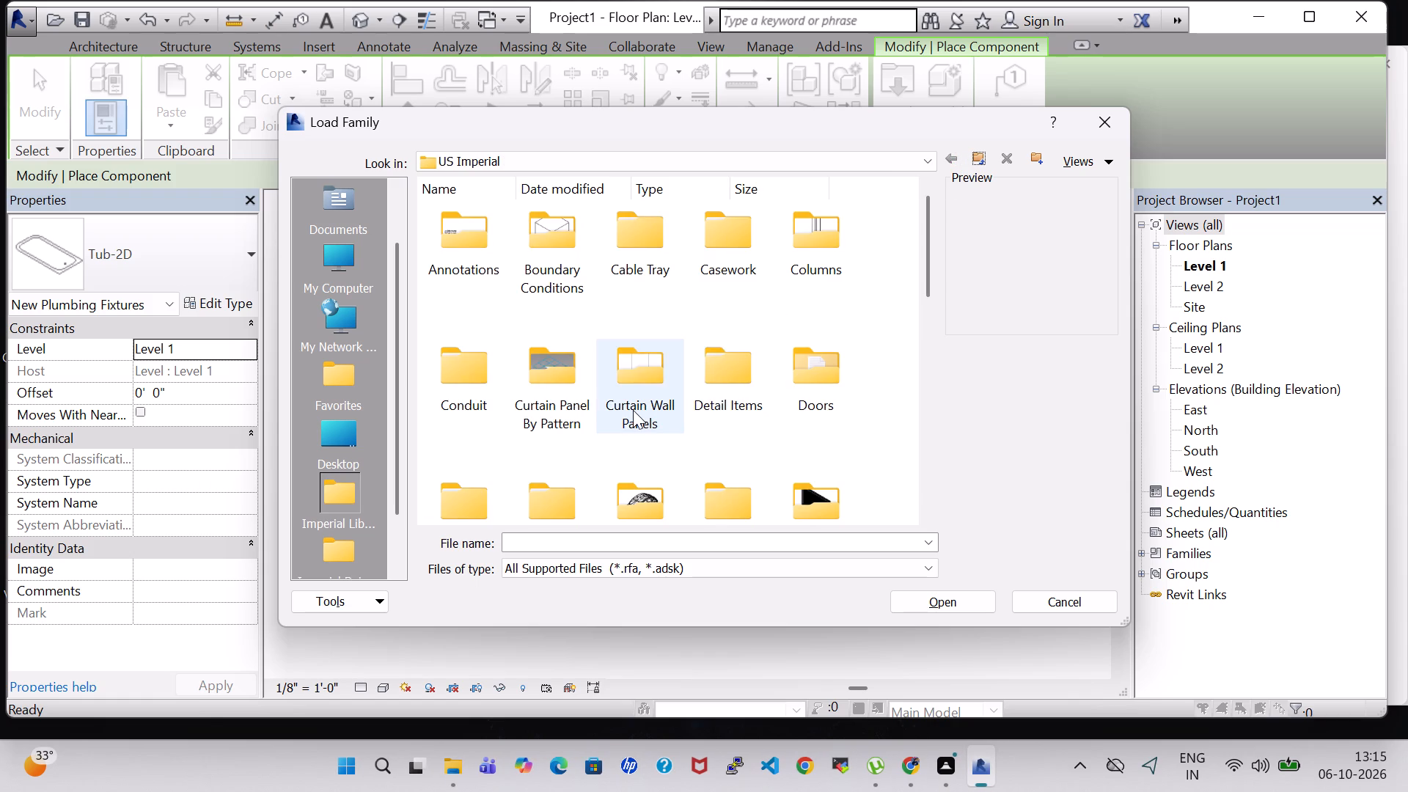
double_click(633, 410)
click(953, 160)
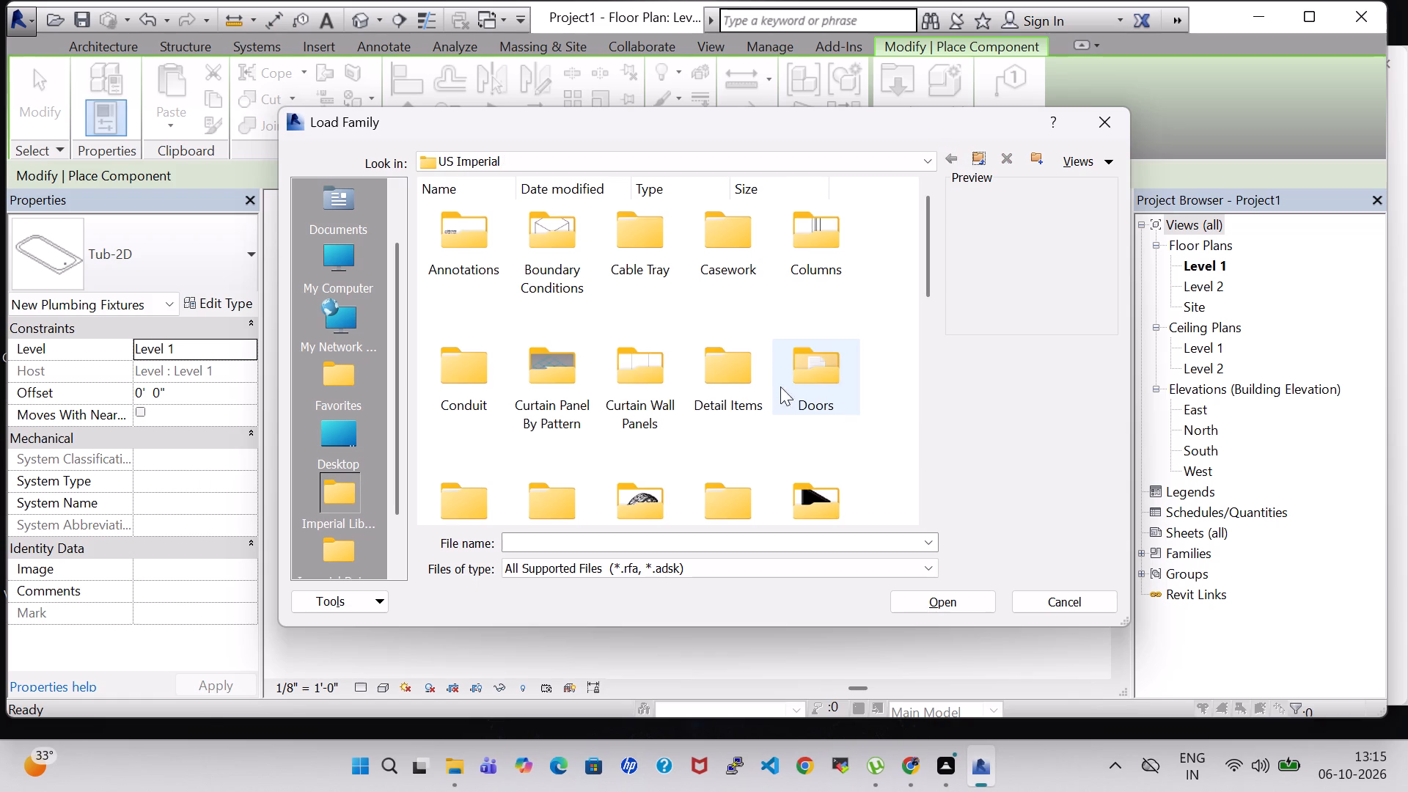
double_click(737, 370)
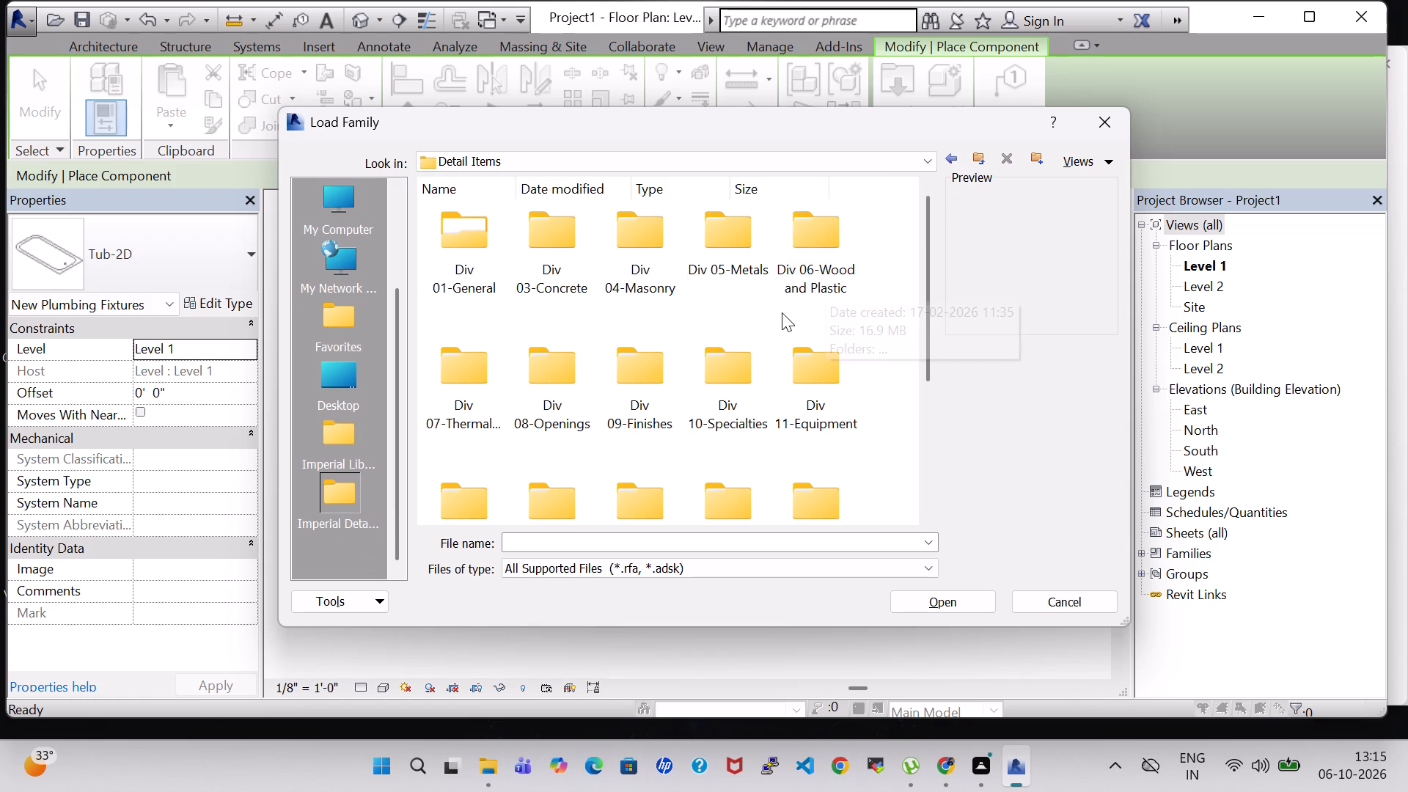
scroll(780, 315, down, 2)
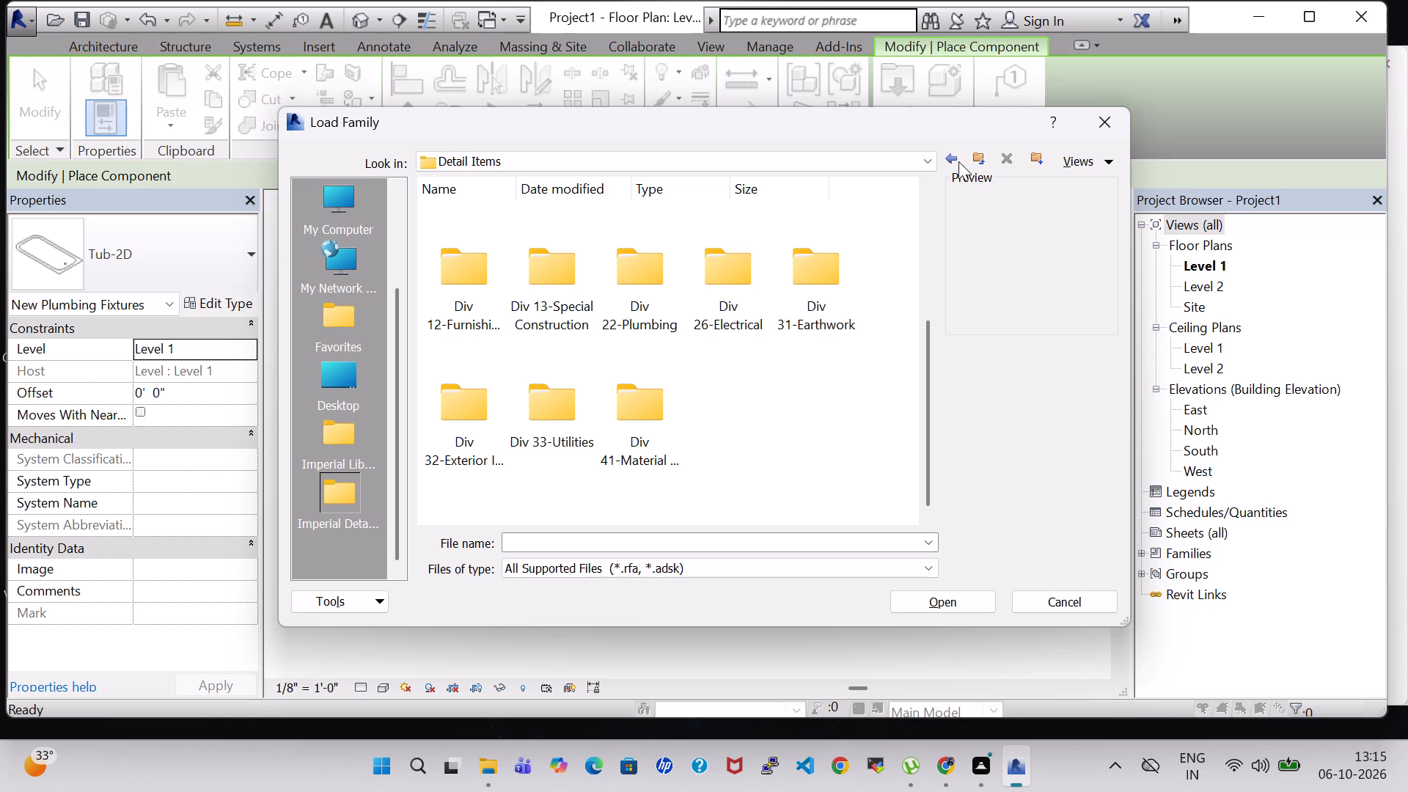
click(958, 161)
click(945, 158)
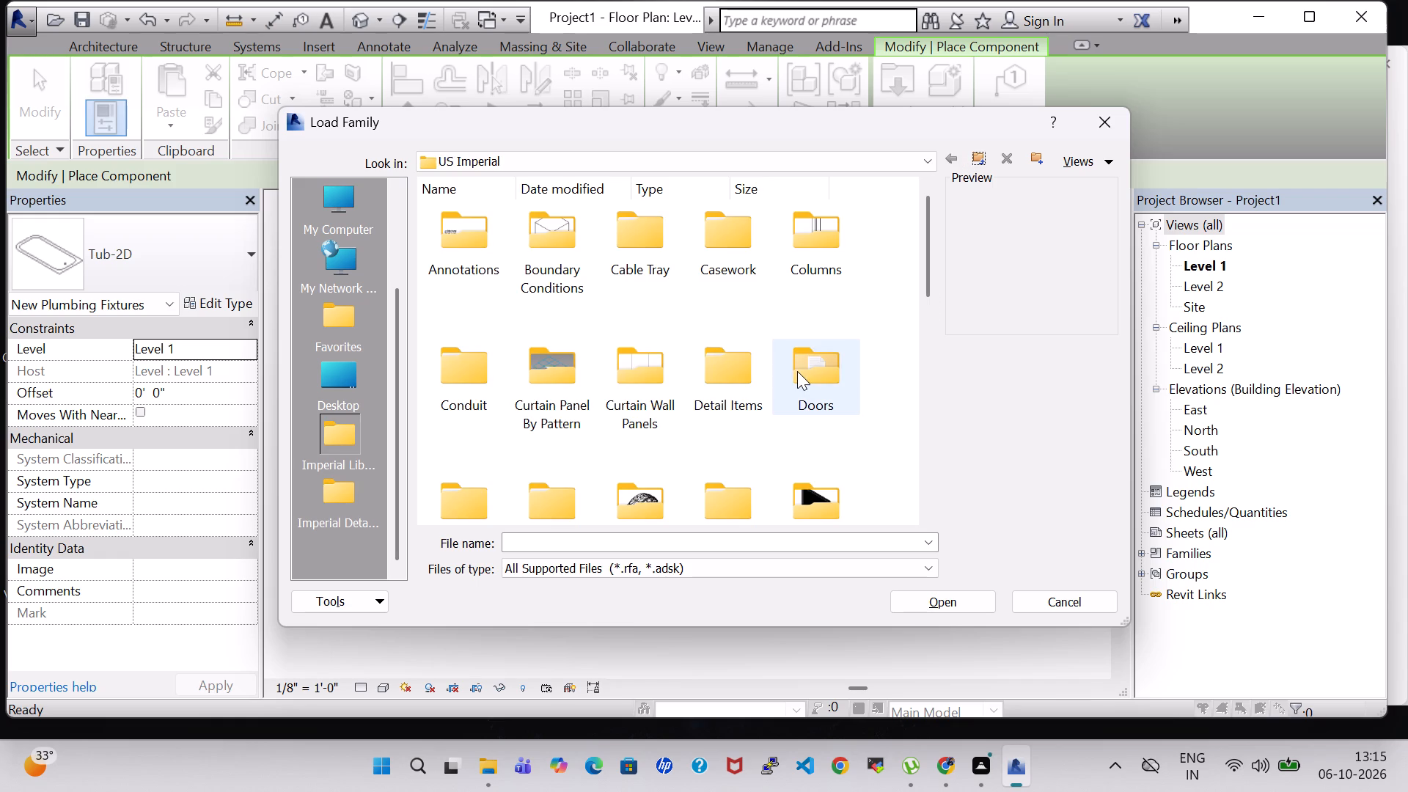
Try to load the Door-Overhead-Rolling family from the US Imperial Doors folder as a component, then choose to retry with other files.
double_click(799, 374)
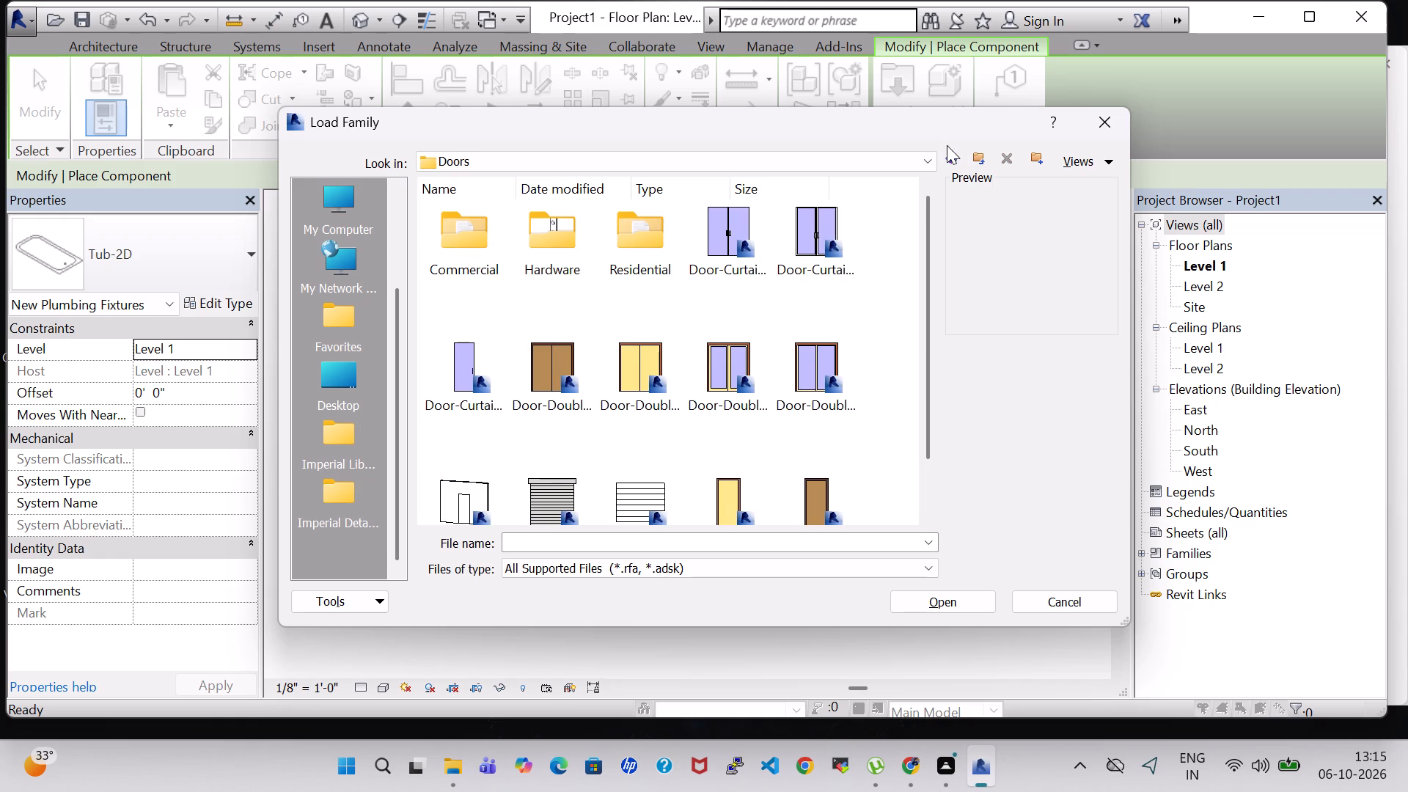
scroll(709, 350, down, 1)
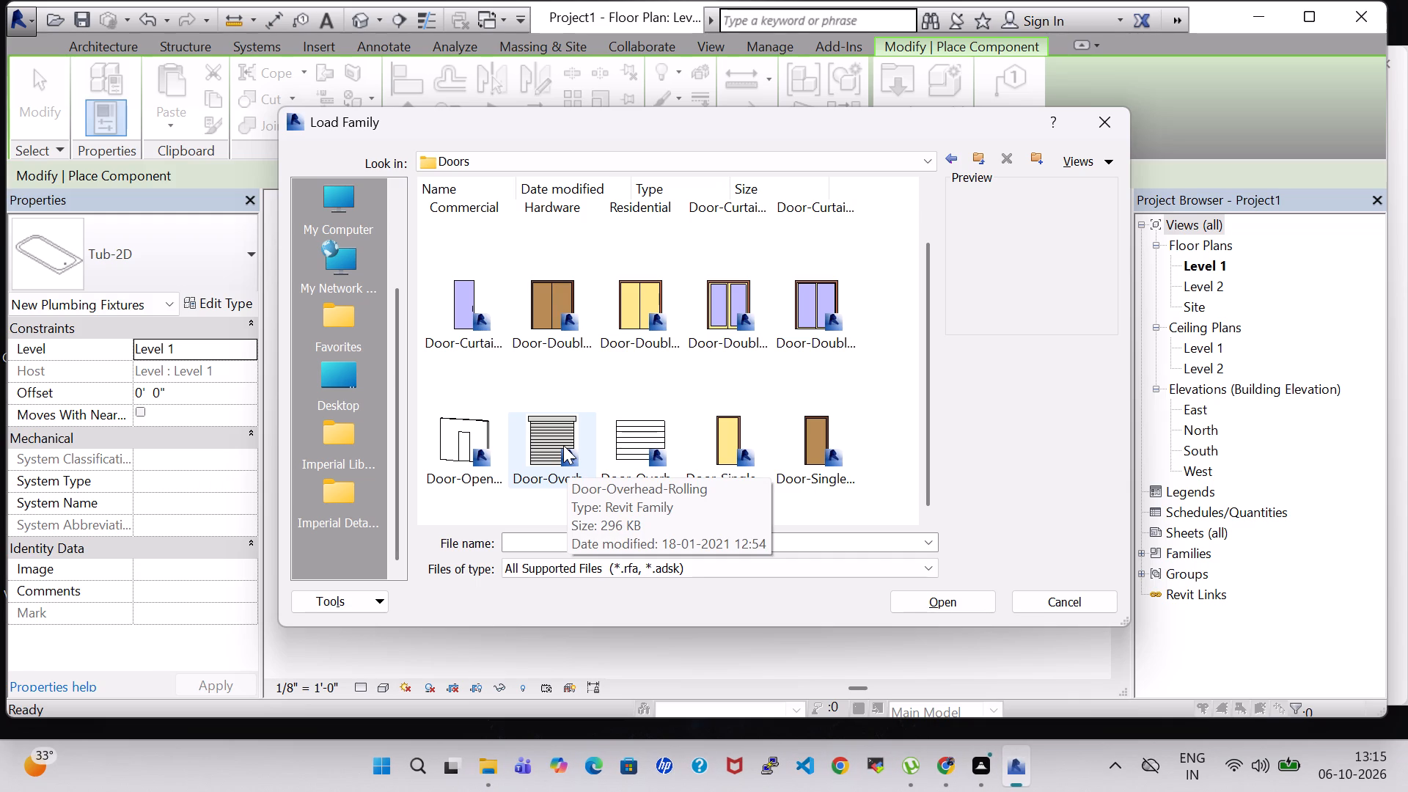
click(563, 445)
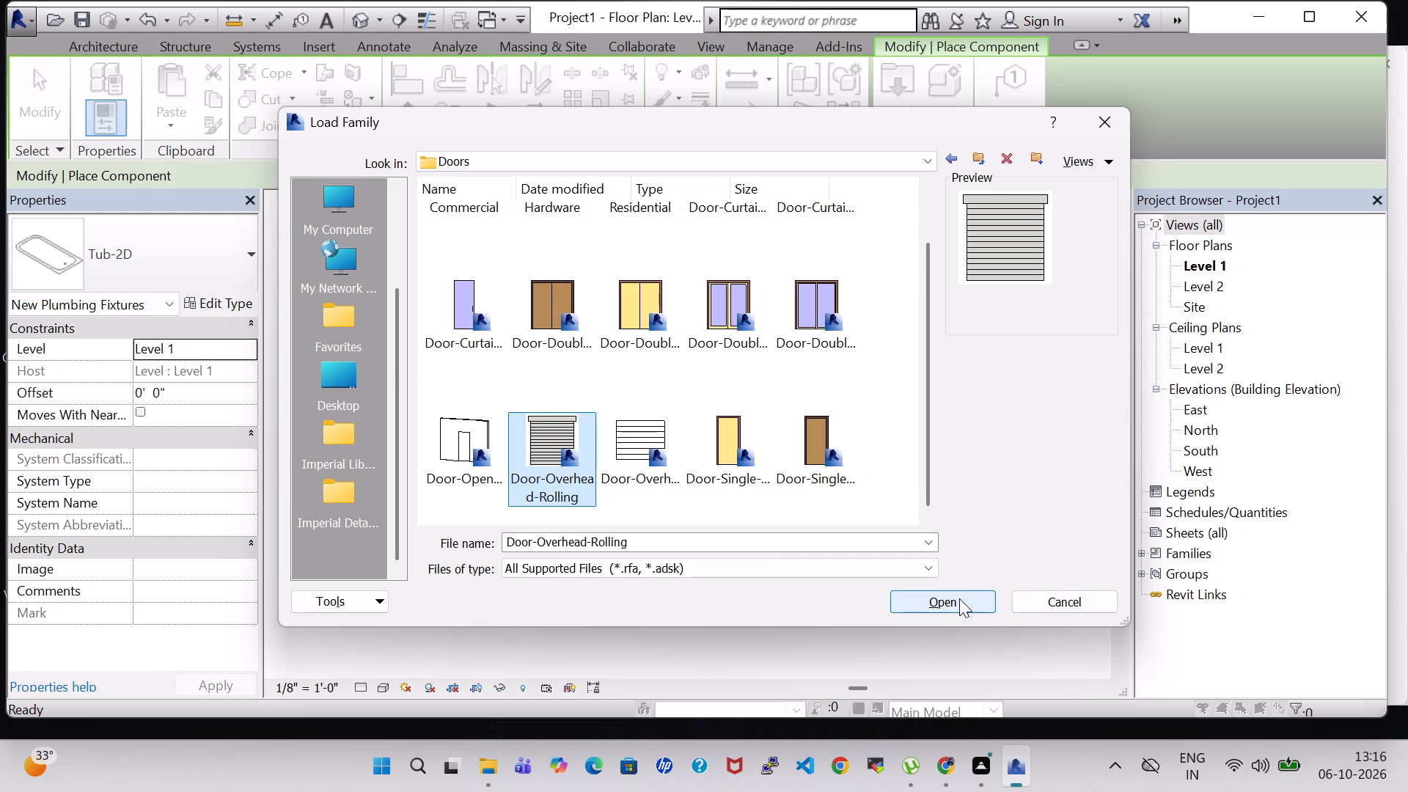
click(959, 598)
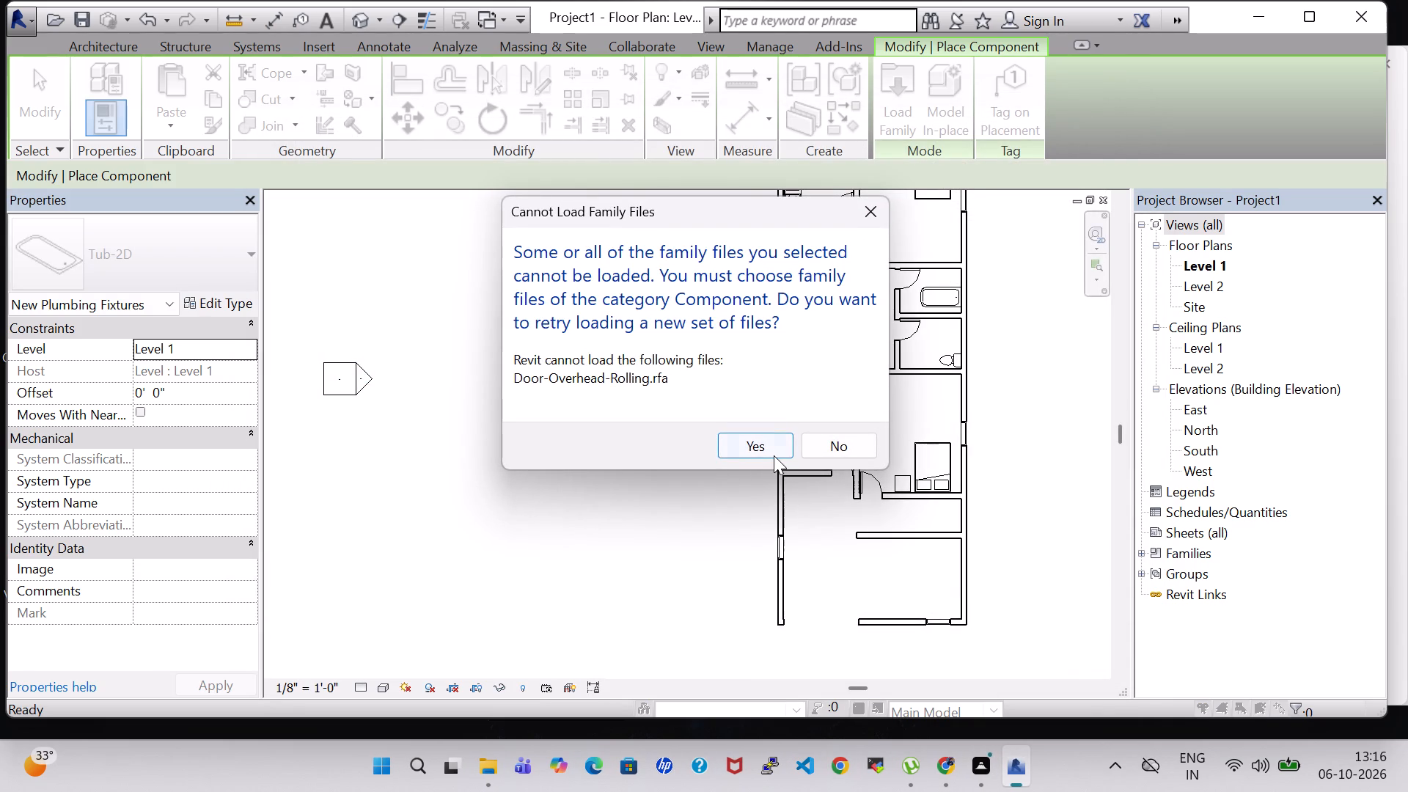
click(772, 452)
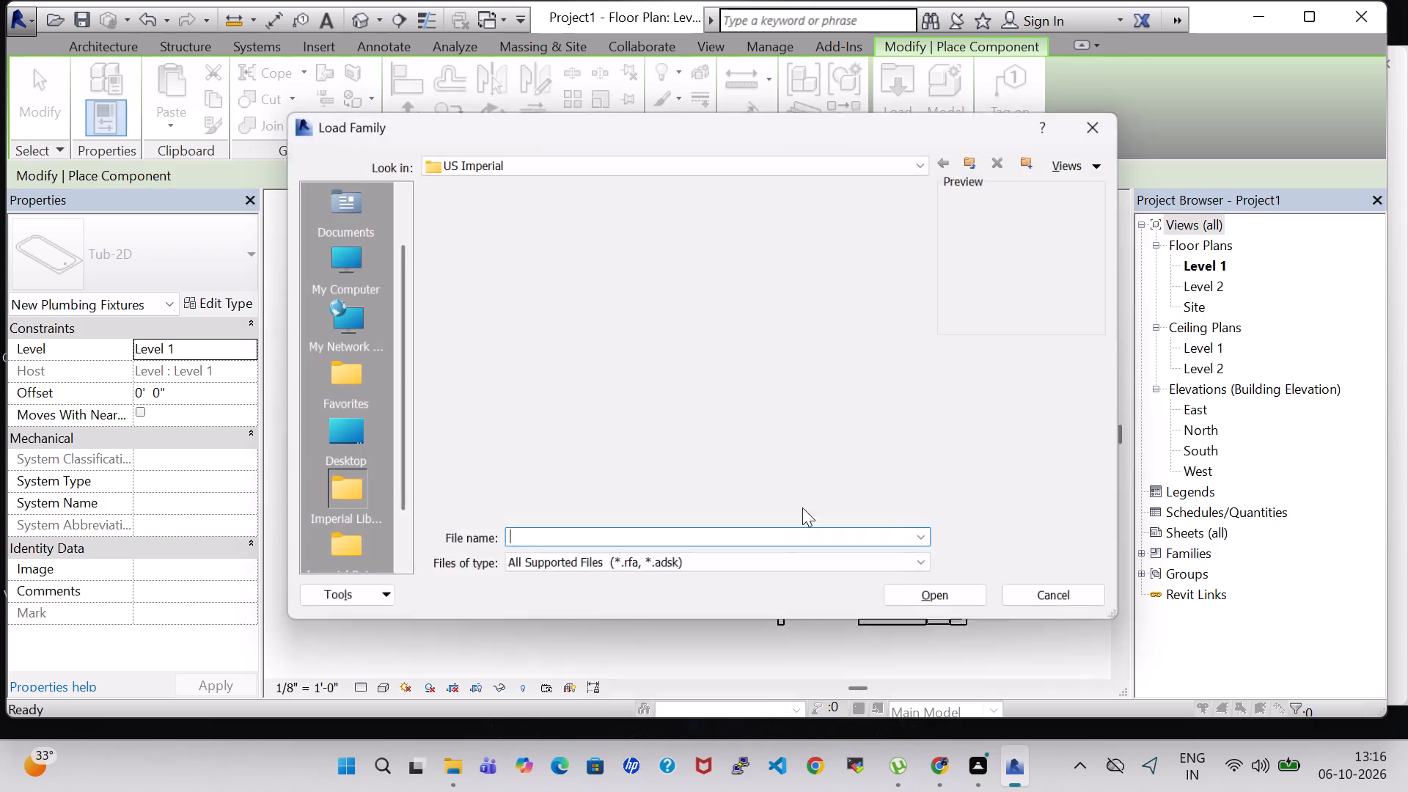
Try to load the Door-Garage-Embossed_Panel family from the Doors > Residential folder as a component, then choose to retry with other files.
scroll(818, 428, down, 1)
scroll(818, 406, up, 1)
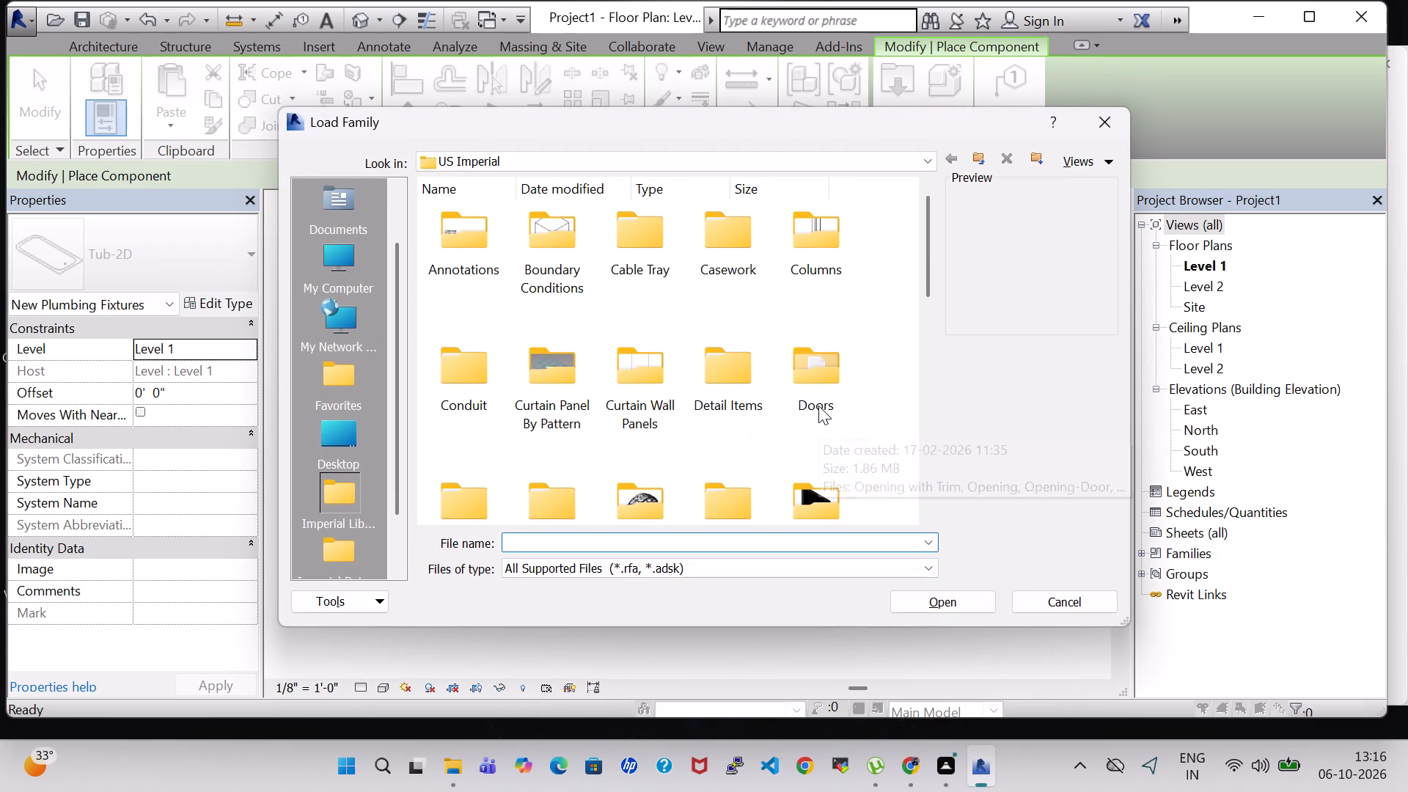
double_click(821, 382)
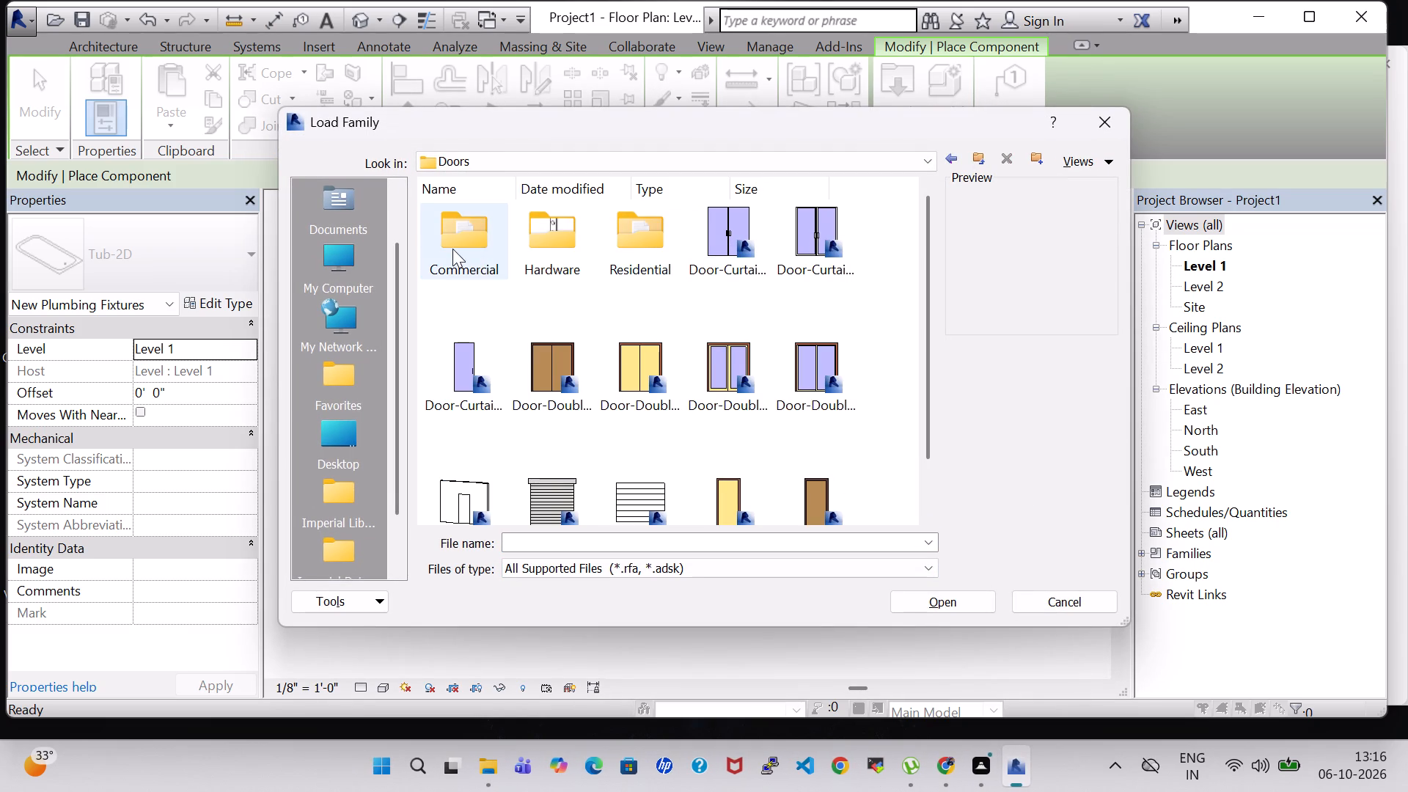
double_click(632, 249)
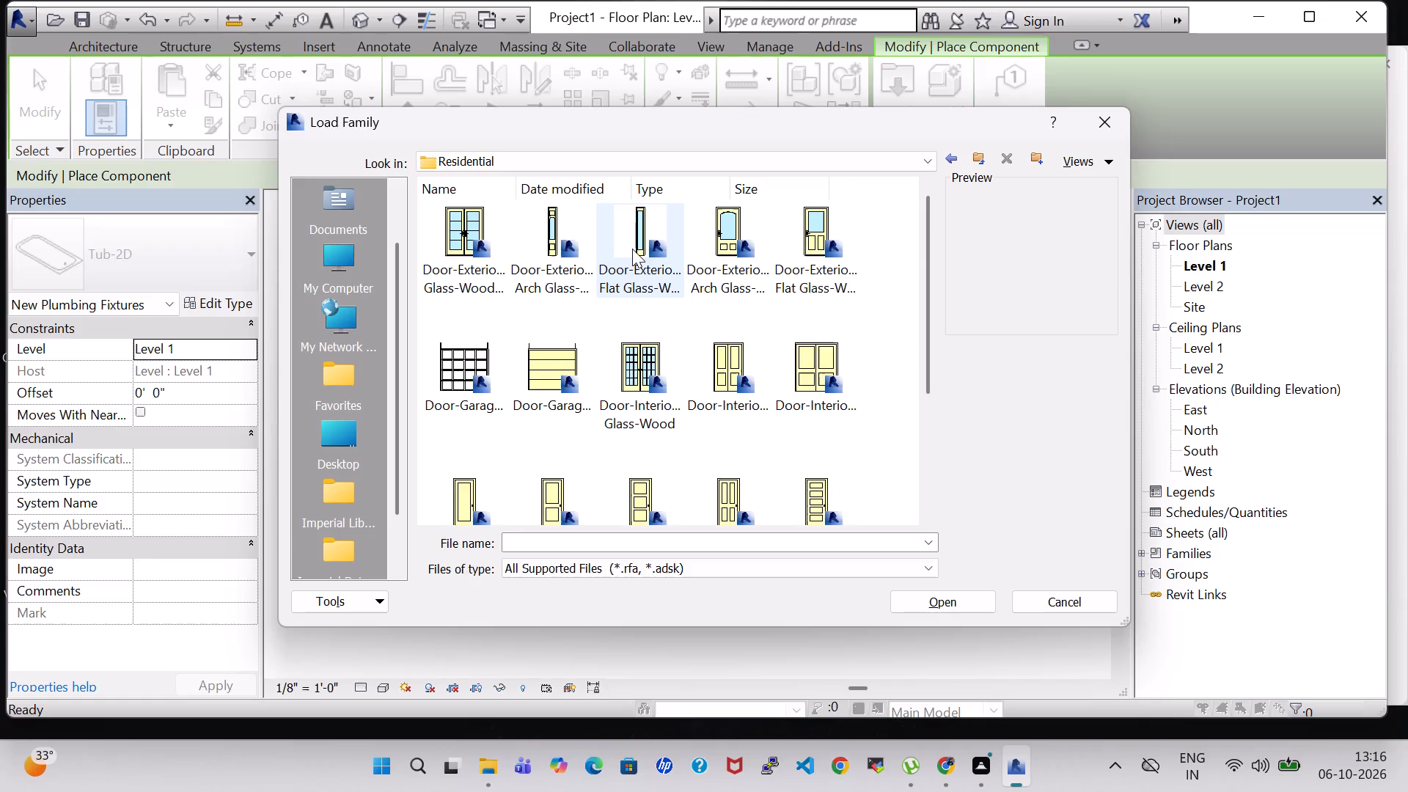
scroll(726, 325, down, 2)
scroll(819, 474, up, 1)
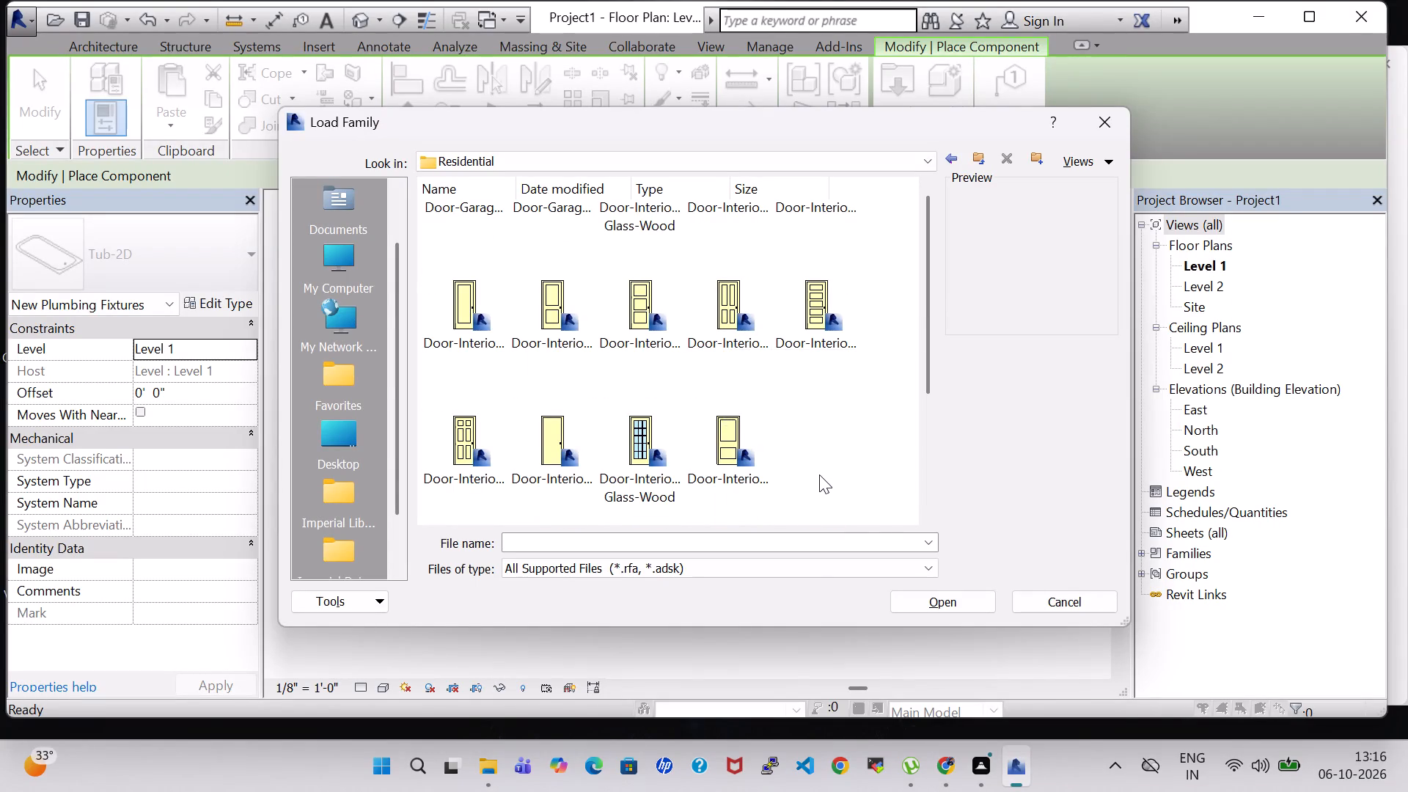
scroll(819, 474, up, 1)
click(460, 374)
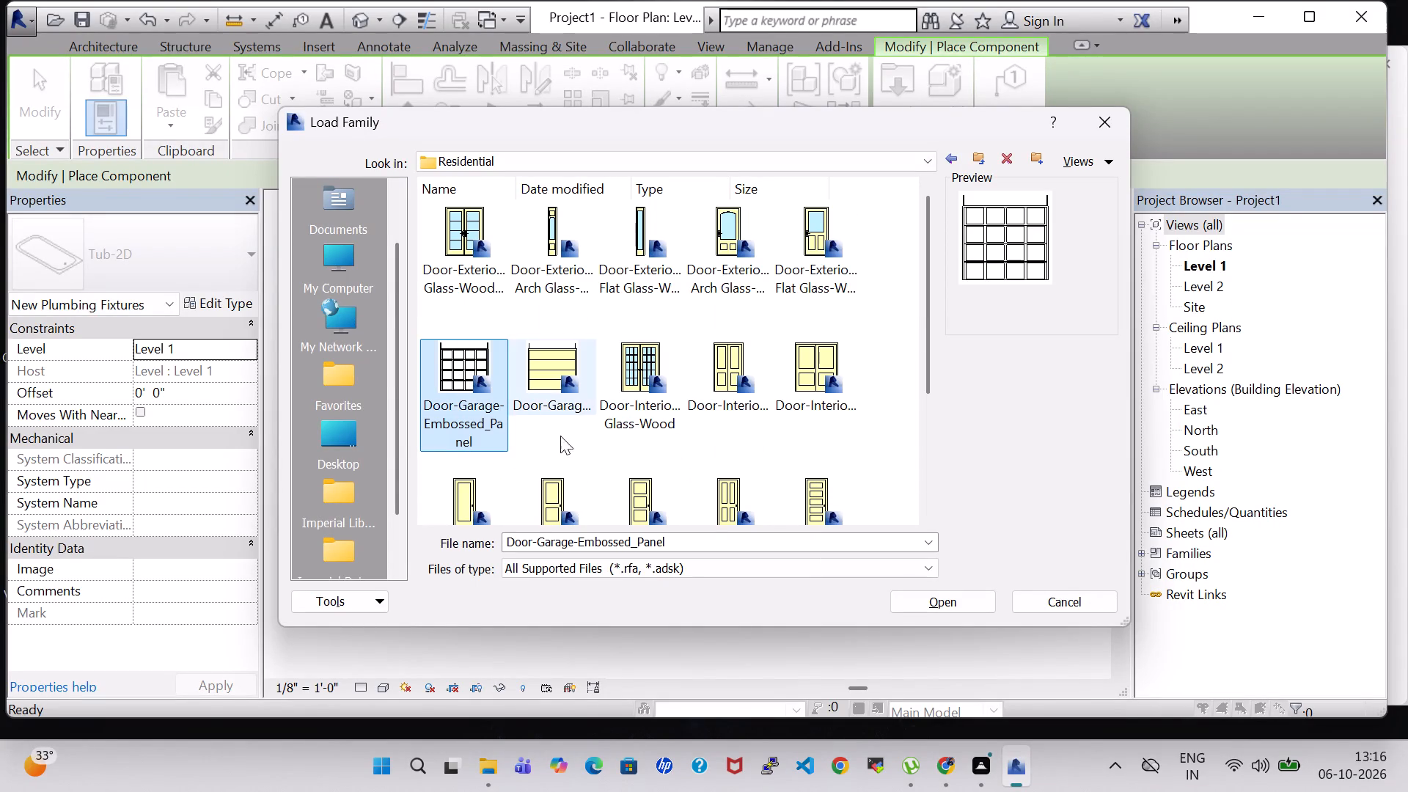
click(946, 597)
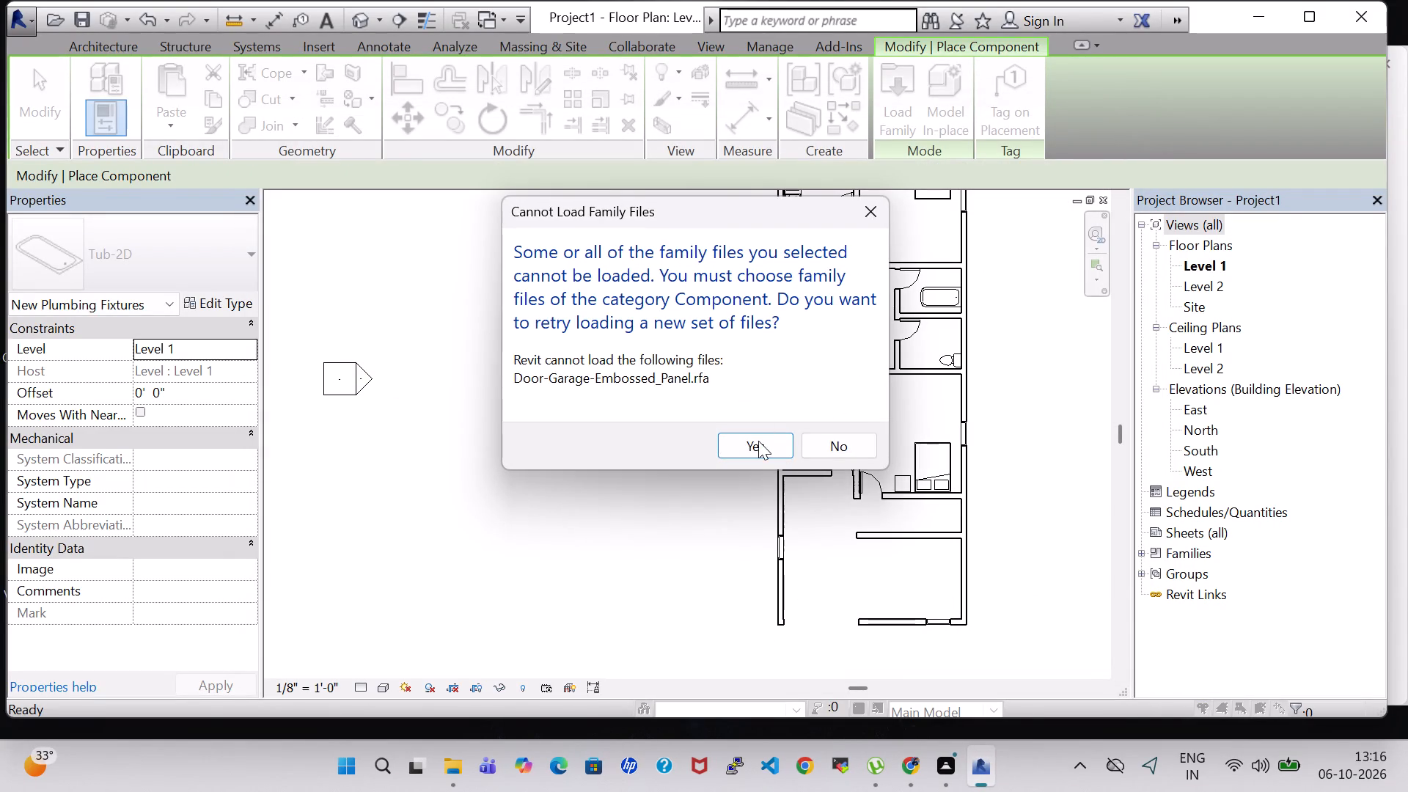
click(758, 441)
Look through the Commercial and Hardware subfolders of the US Imperial Doors folder for a suitable door family.
double_click(797, 381)
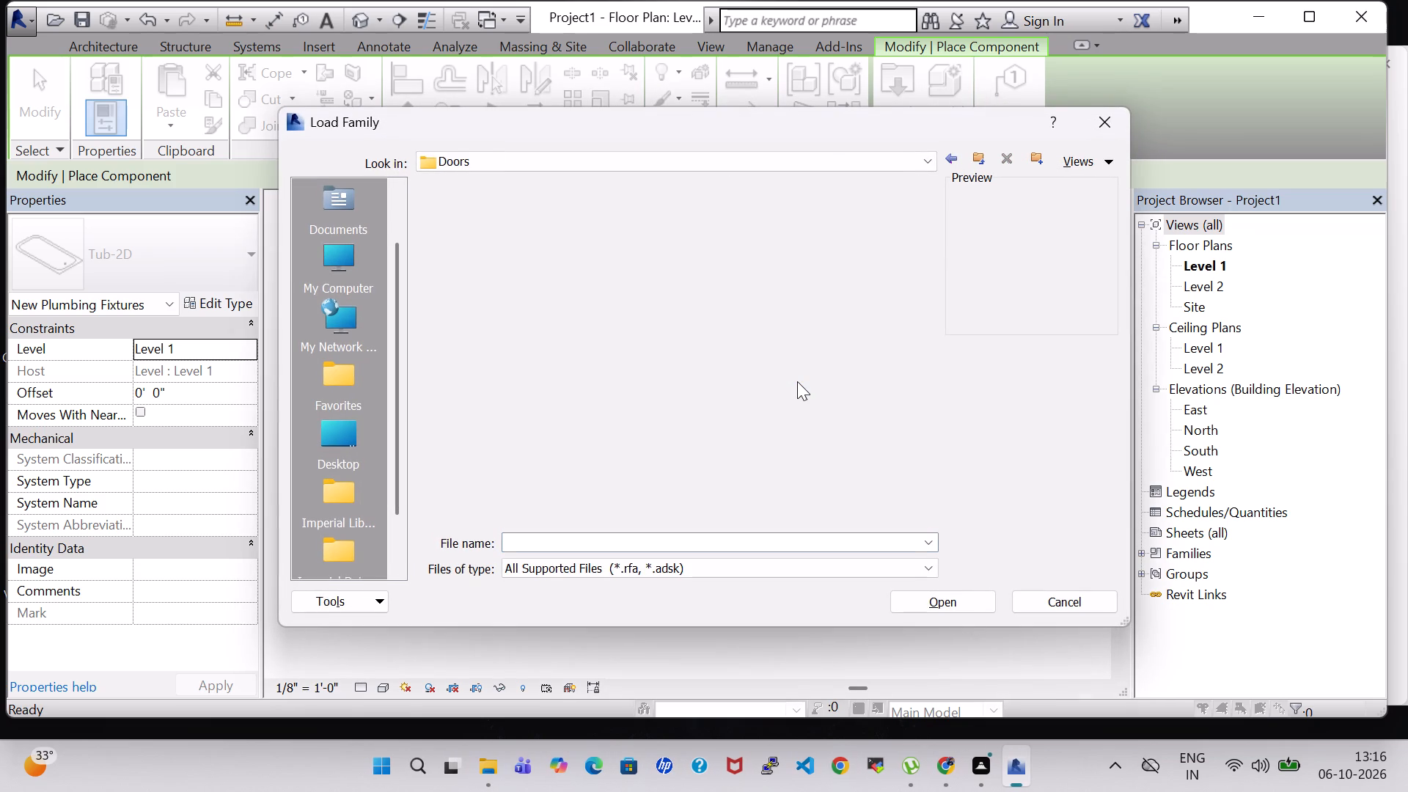
click(461, 232)
click(461, 232)
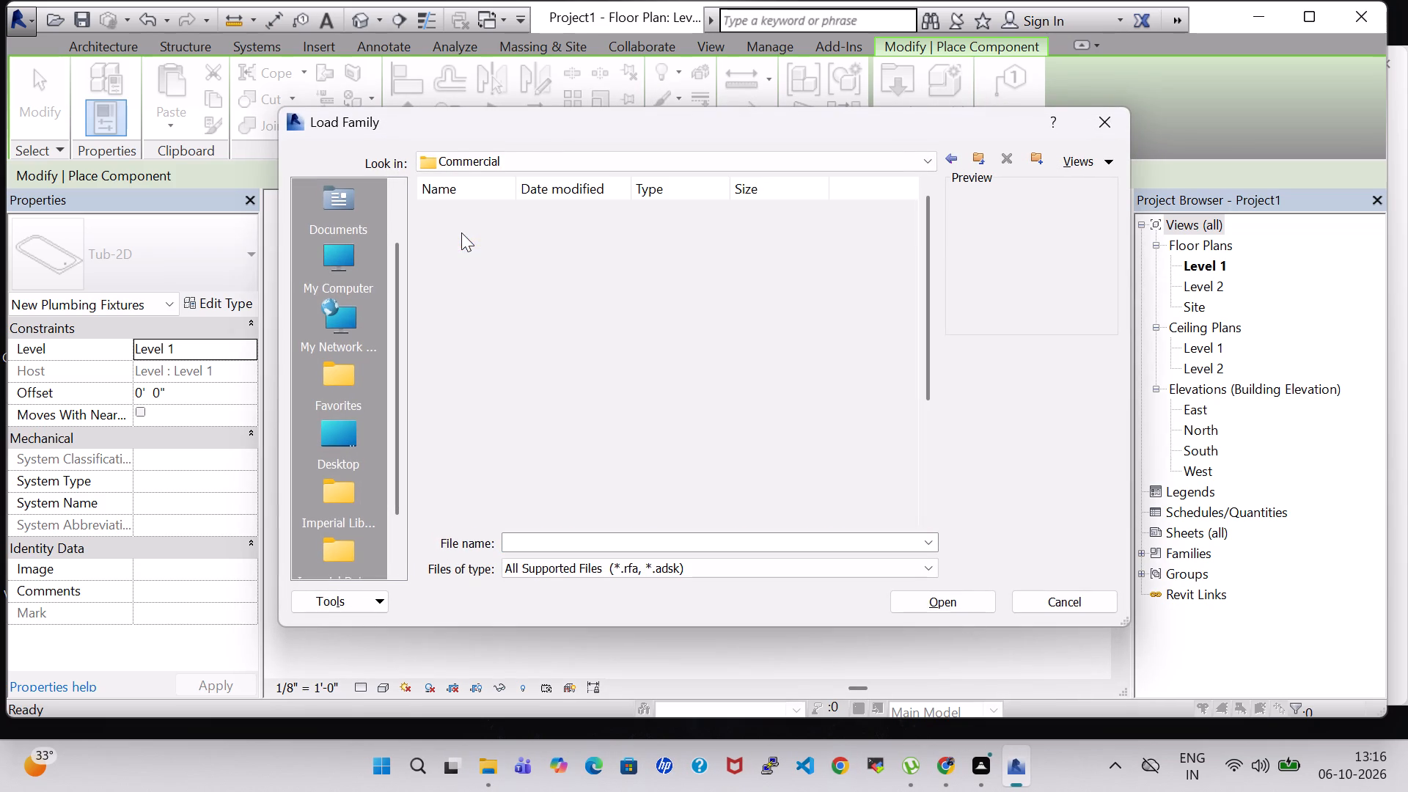
scroll(697, 341, down, 3)
scroll(697, 341, up, 3)
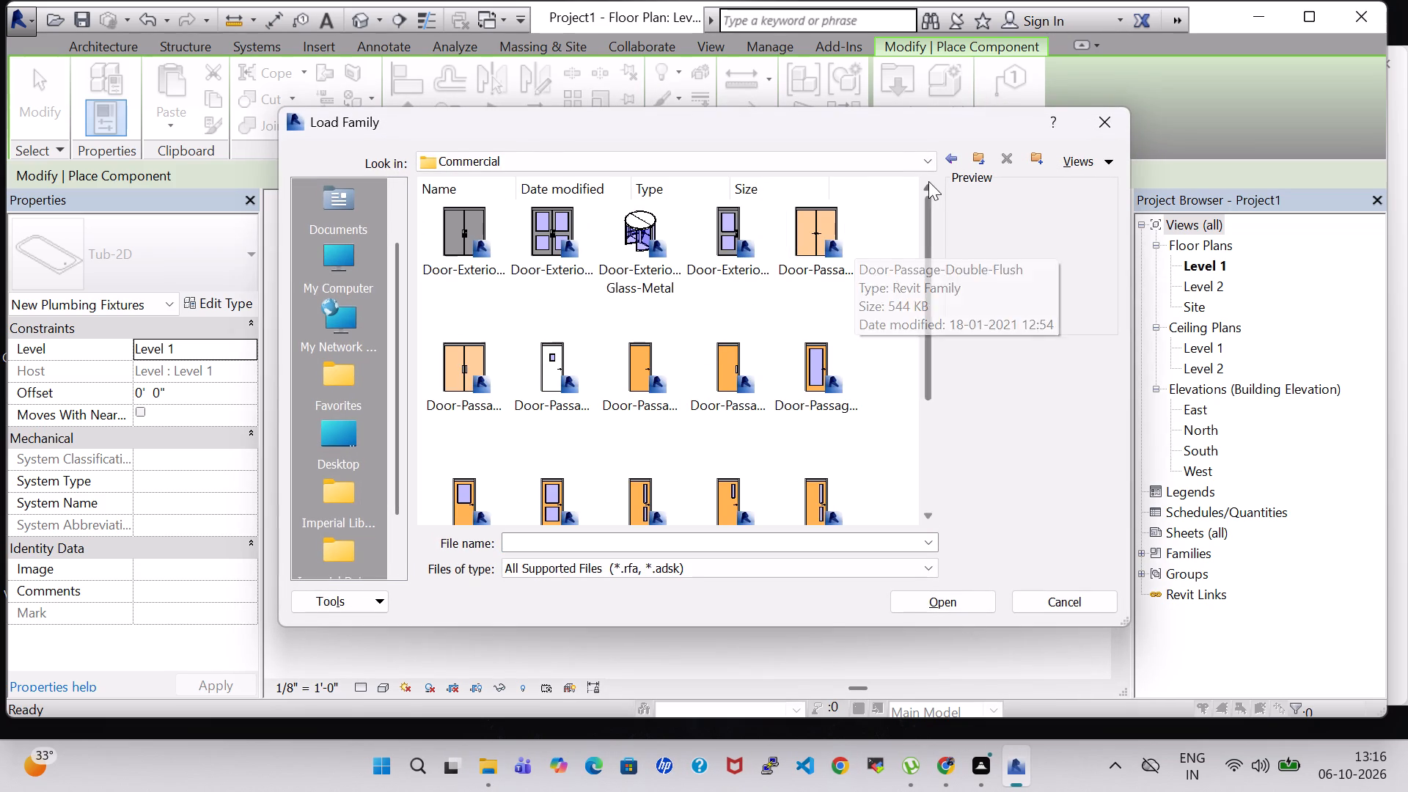
click(946, 162)
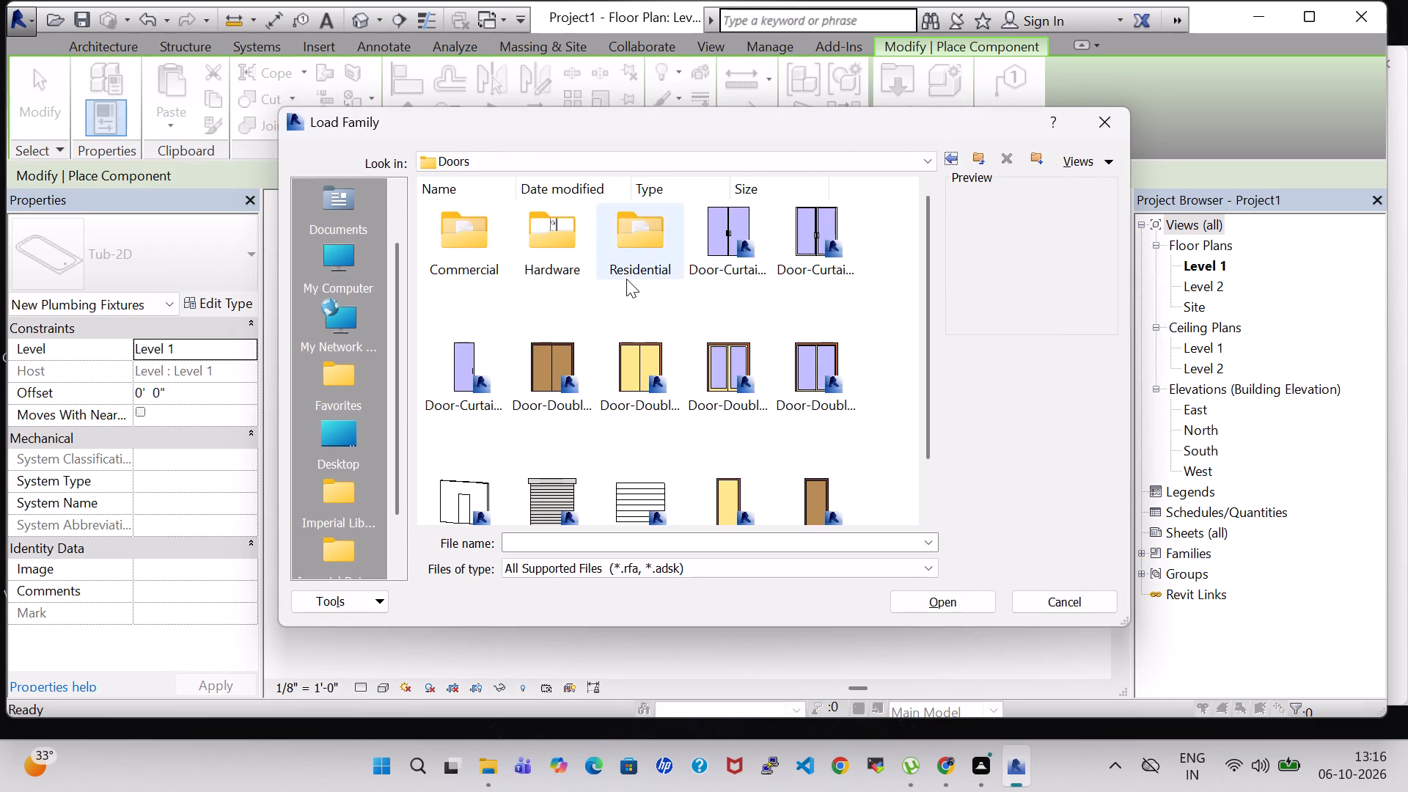
double_click(576, 260)
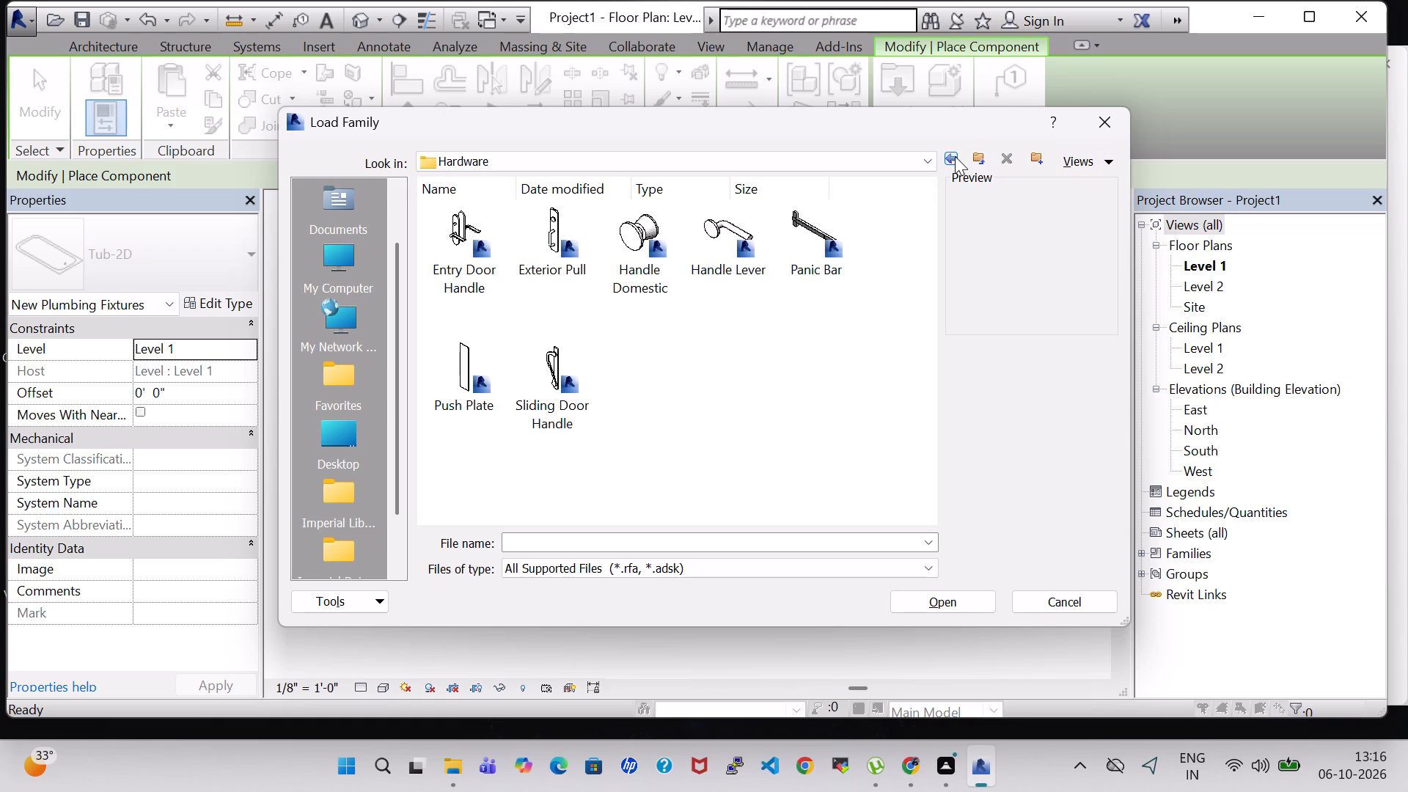
click(952, 159)
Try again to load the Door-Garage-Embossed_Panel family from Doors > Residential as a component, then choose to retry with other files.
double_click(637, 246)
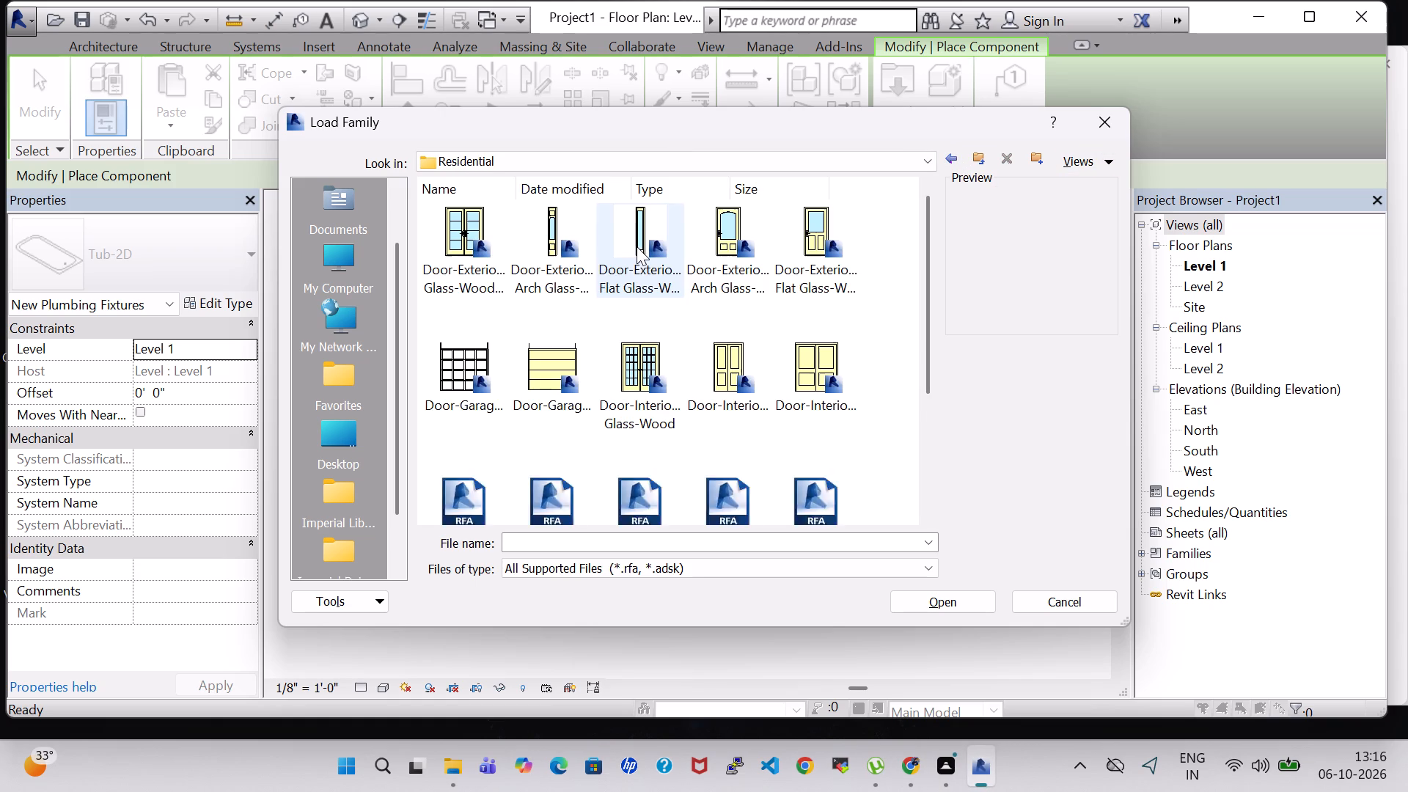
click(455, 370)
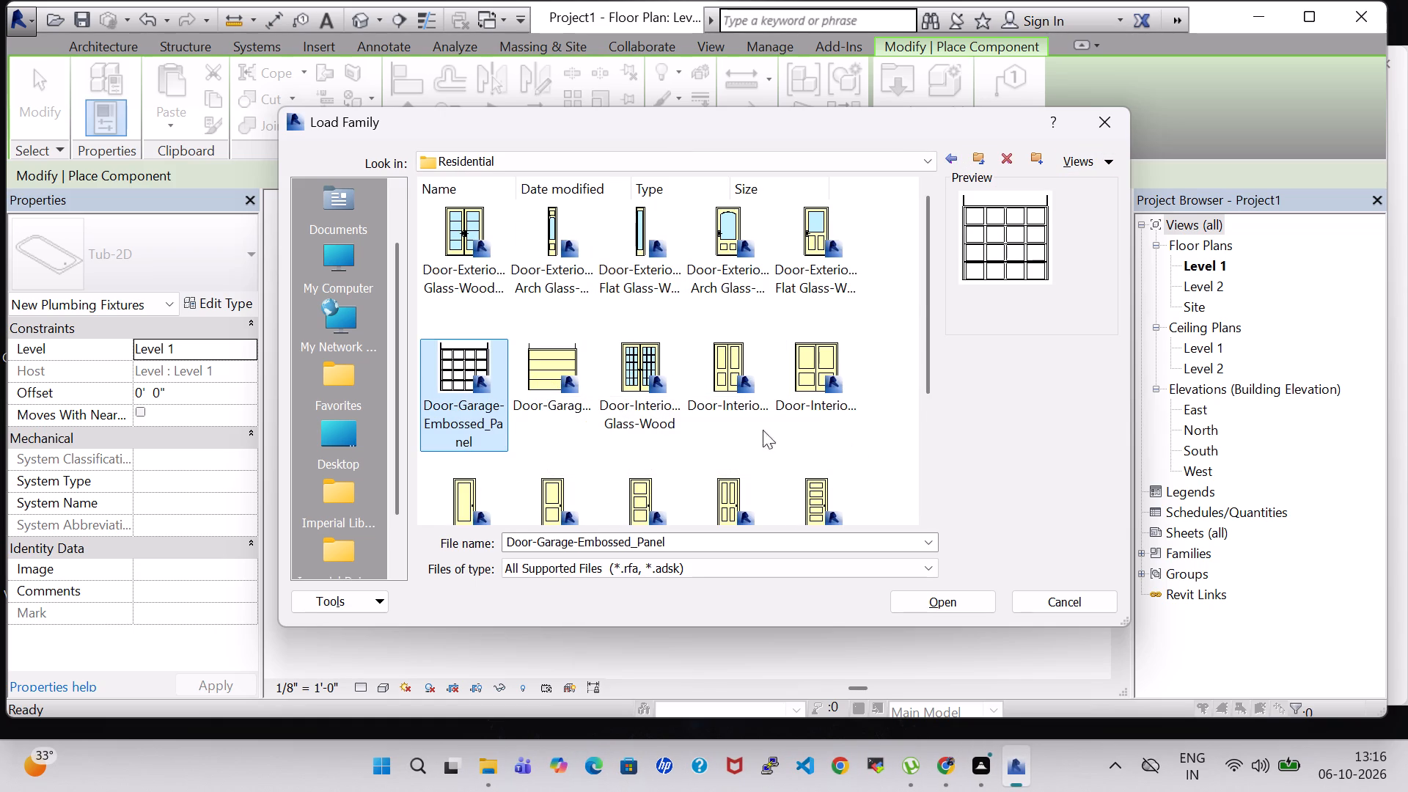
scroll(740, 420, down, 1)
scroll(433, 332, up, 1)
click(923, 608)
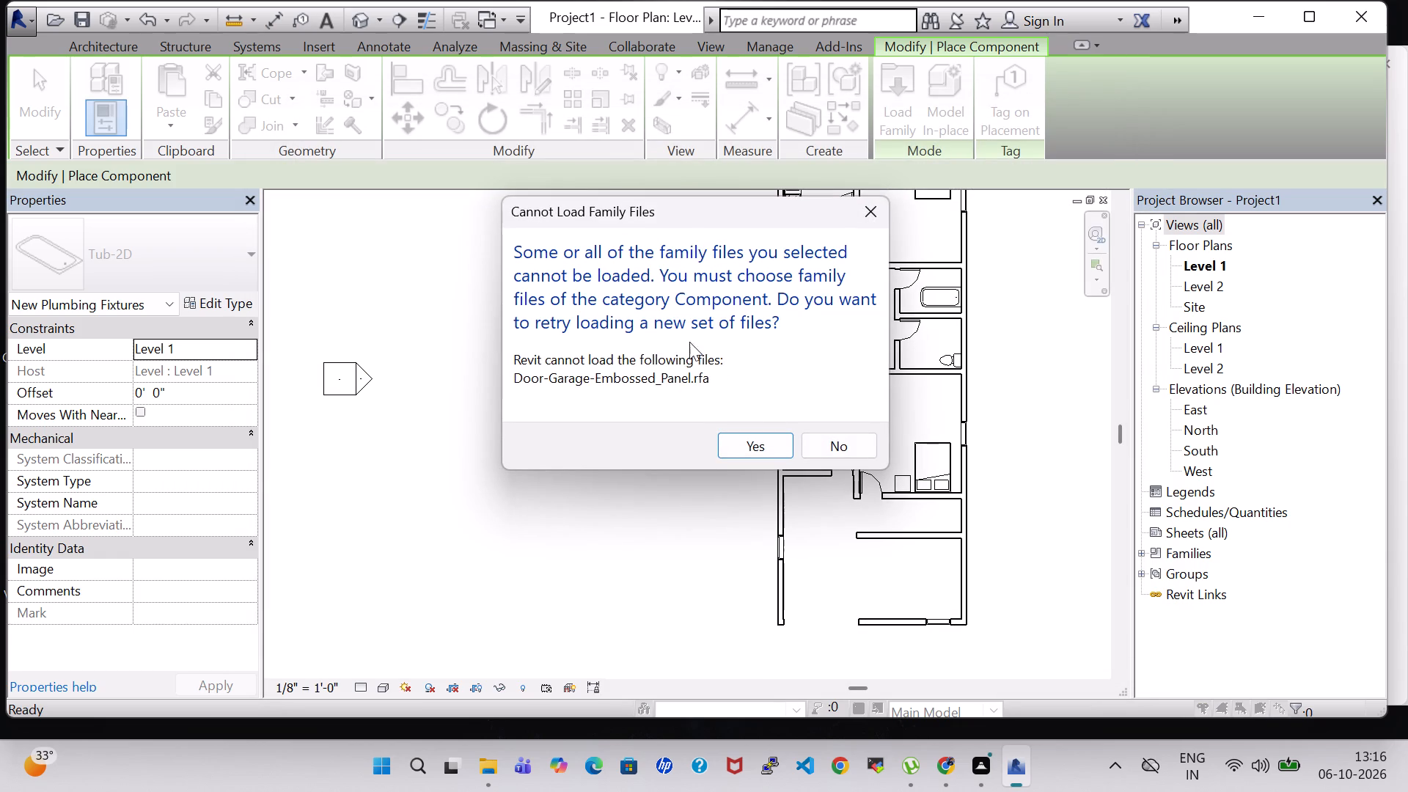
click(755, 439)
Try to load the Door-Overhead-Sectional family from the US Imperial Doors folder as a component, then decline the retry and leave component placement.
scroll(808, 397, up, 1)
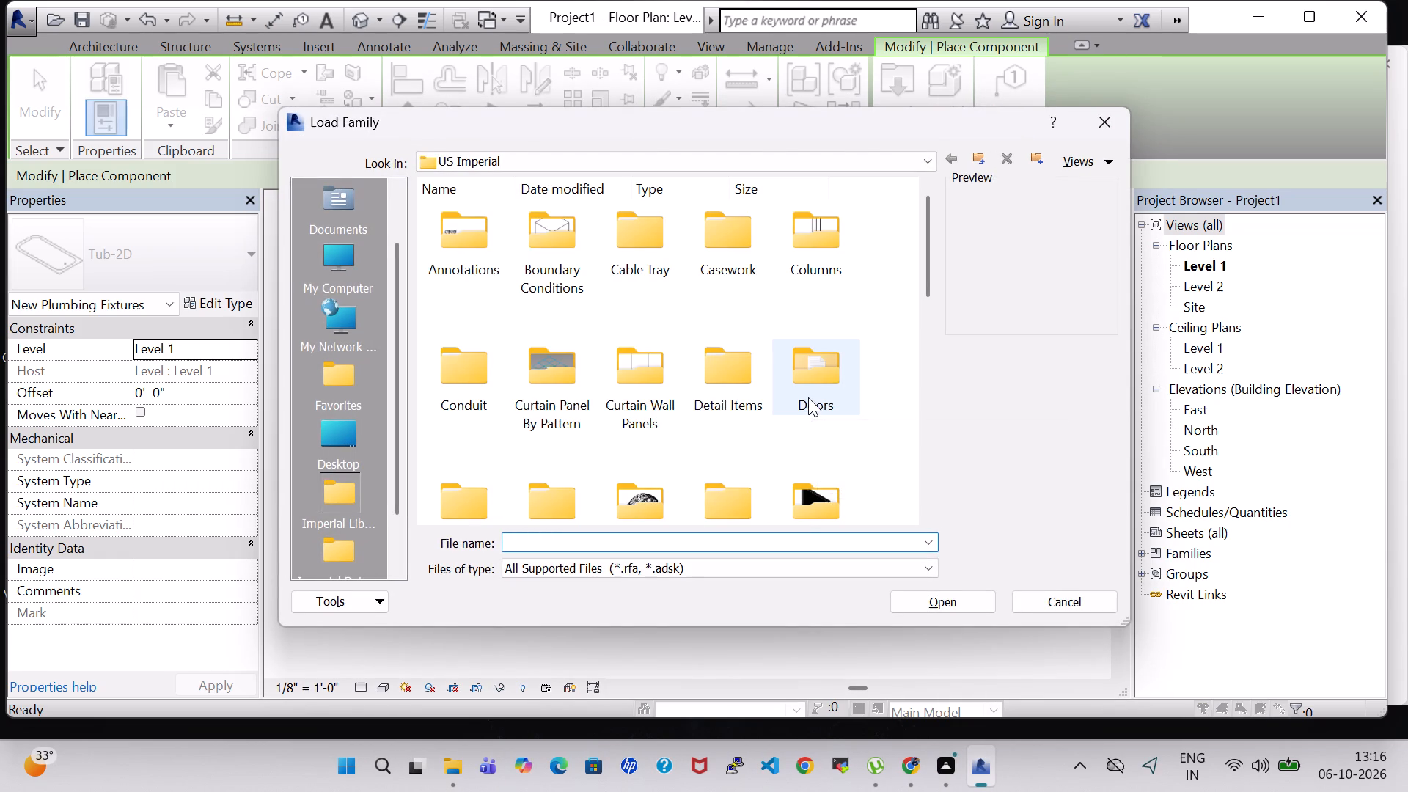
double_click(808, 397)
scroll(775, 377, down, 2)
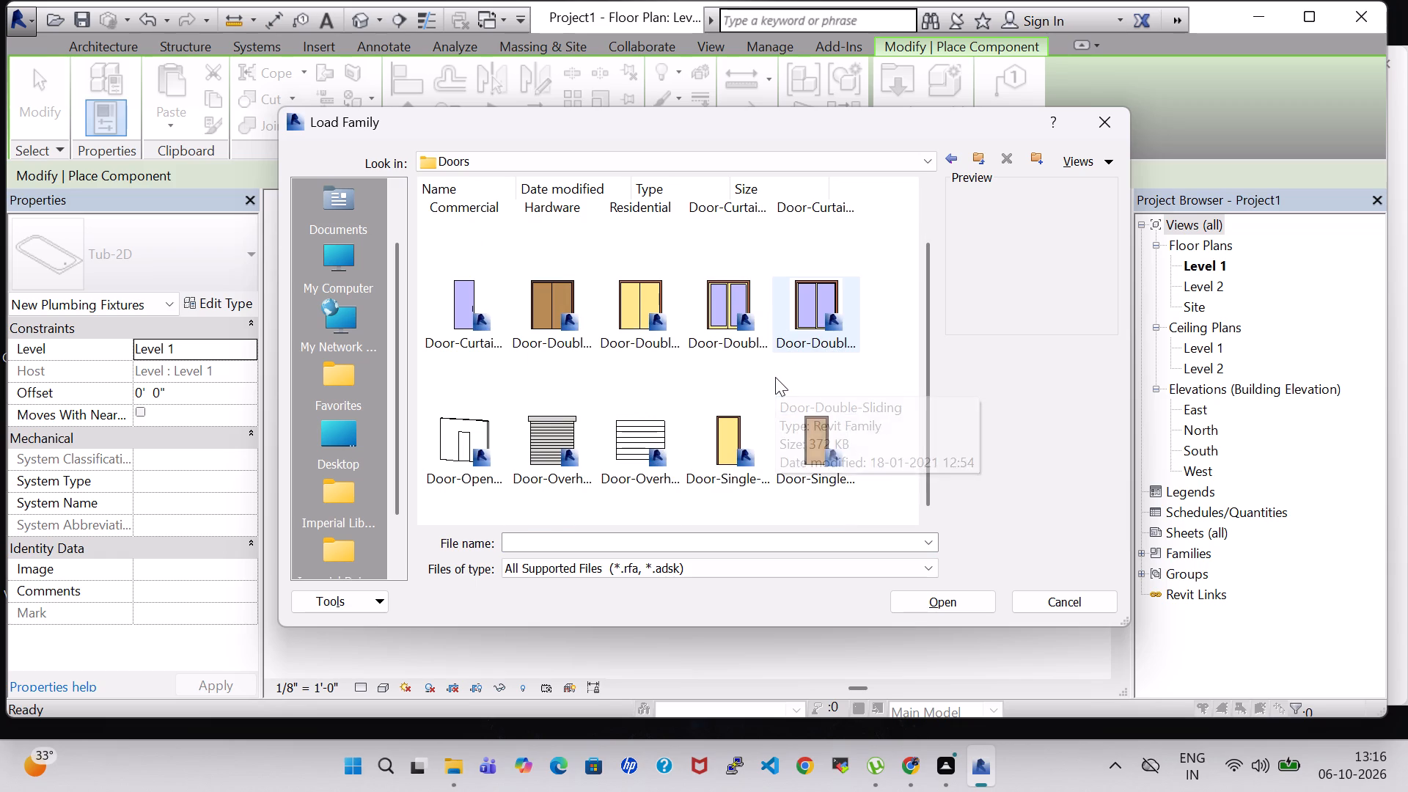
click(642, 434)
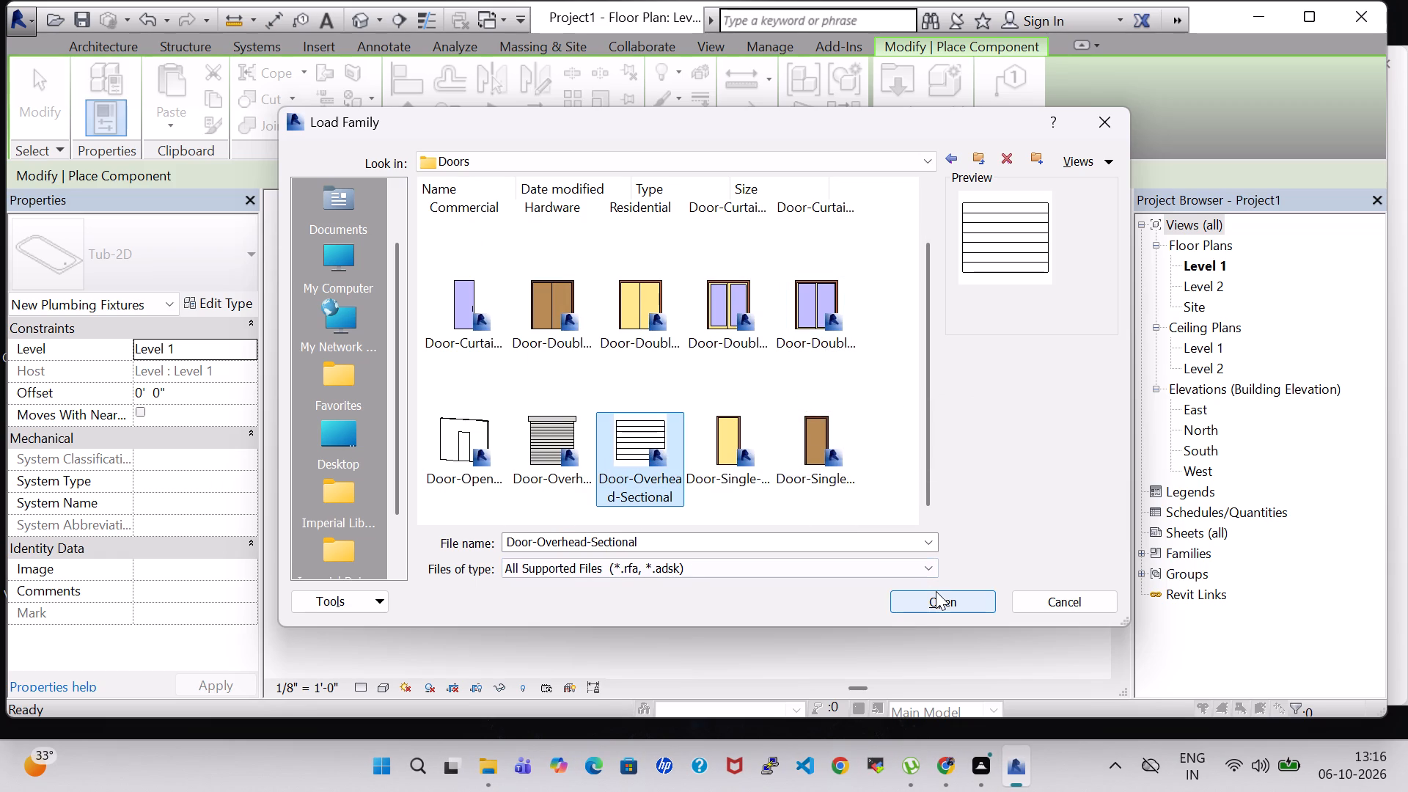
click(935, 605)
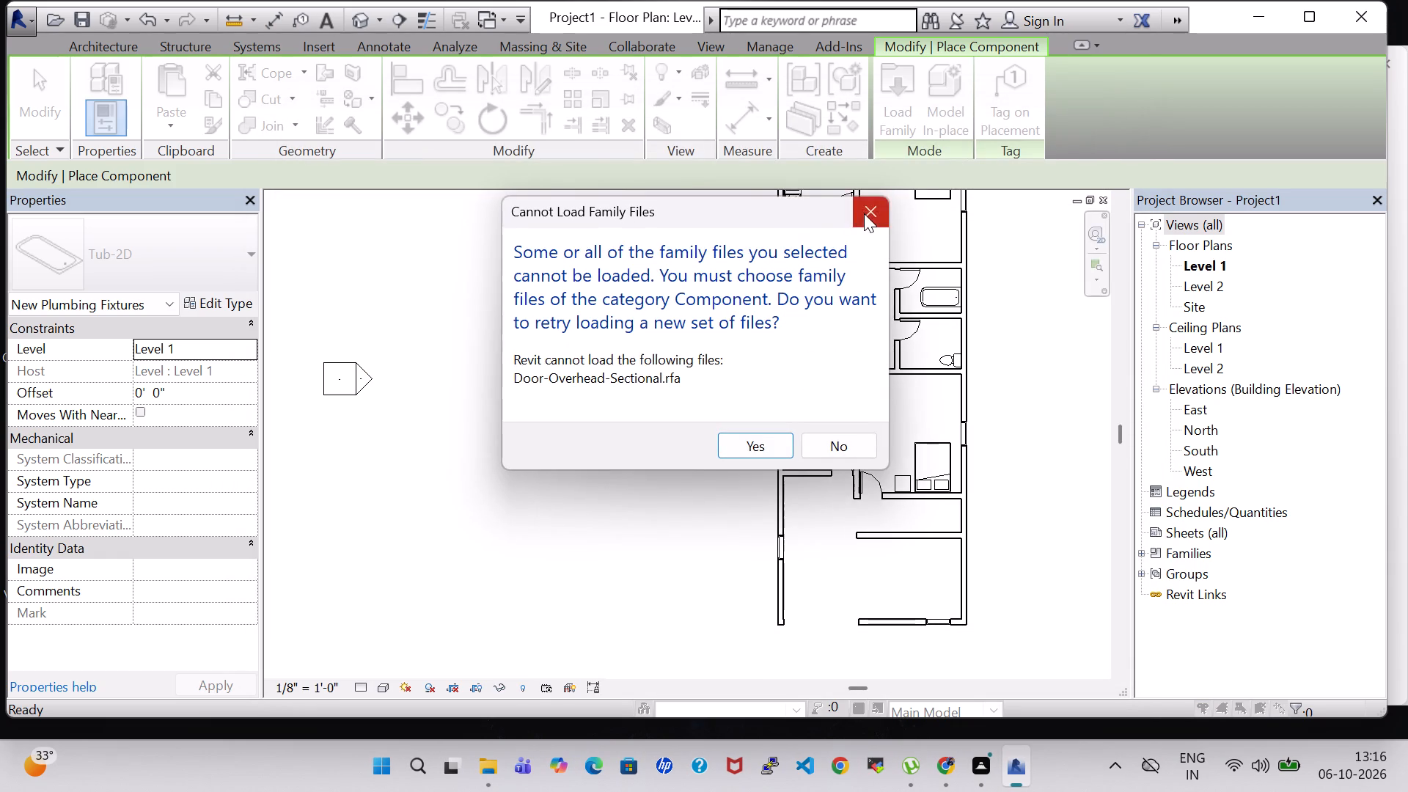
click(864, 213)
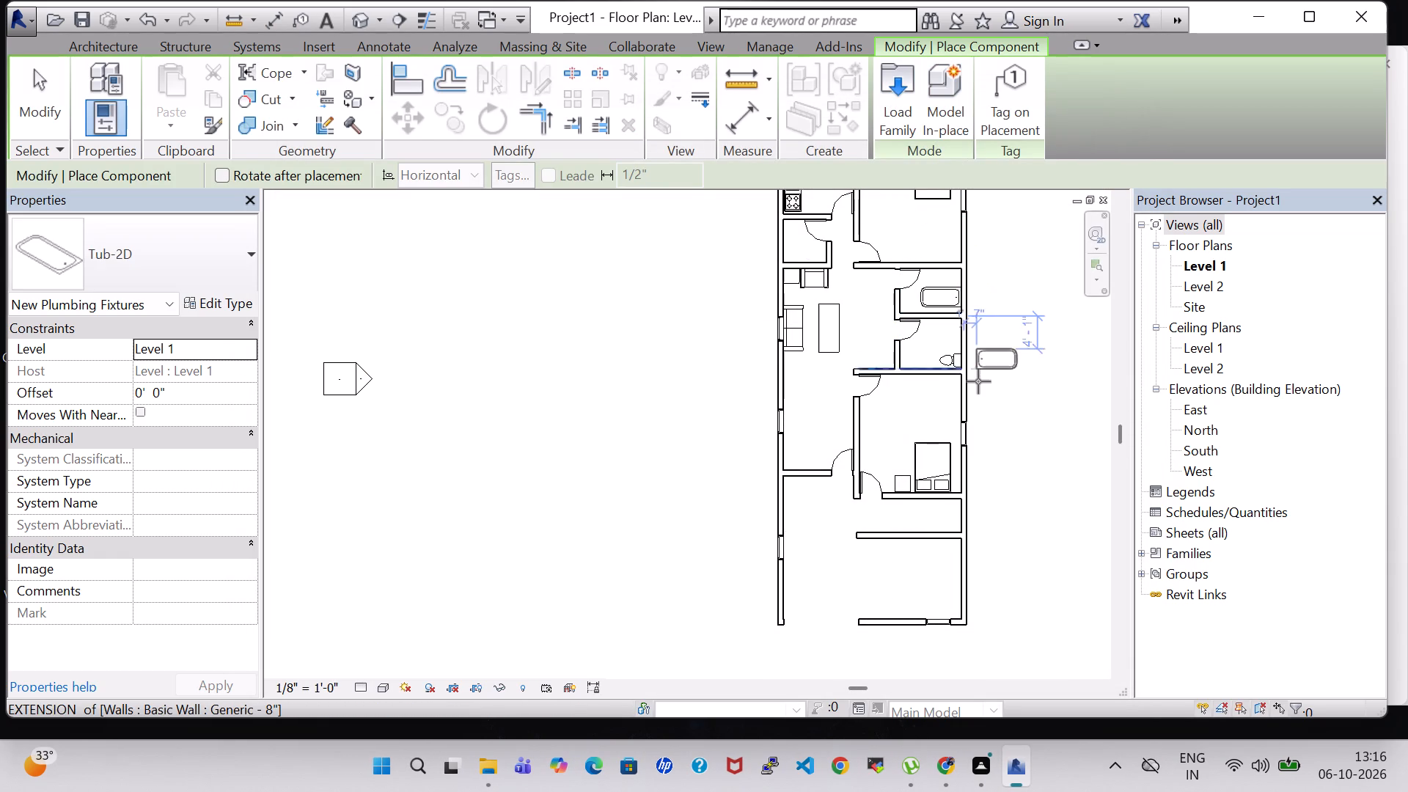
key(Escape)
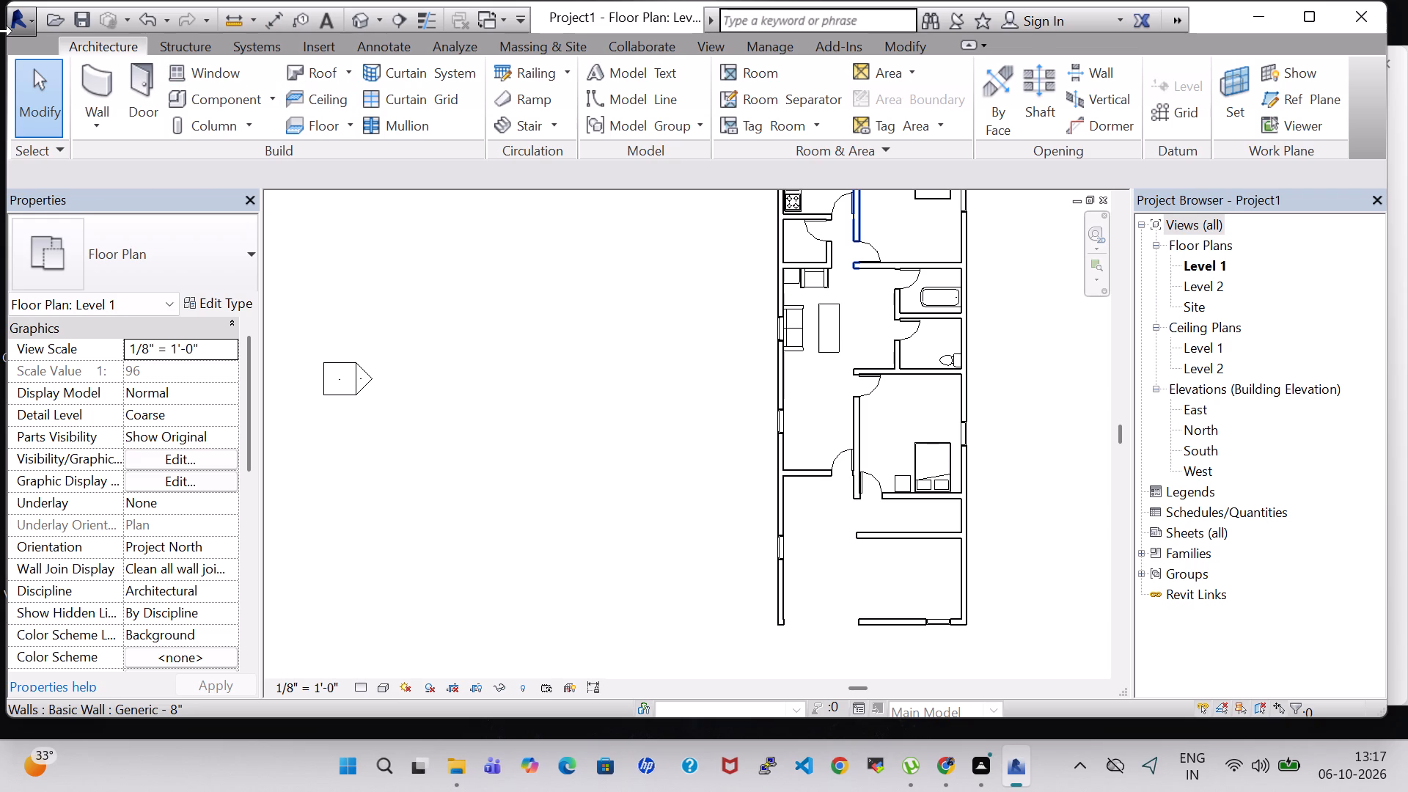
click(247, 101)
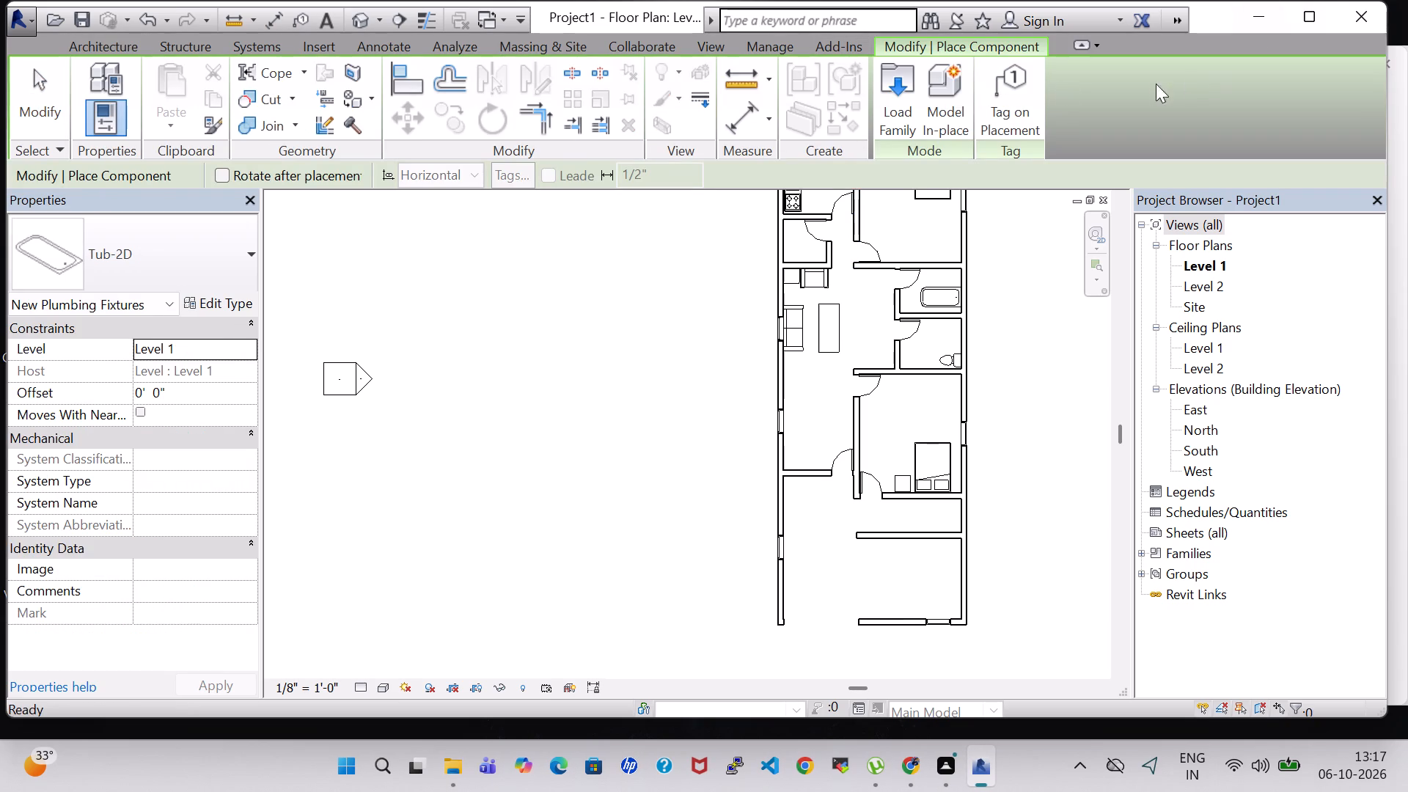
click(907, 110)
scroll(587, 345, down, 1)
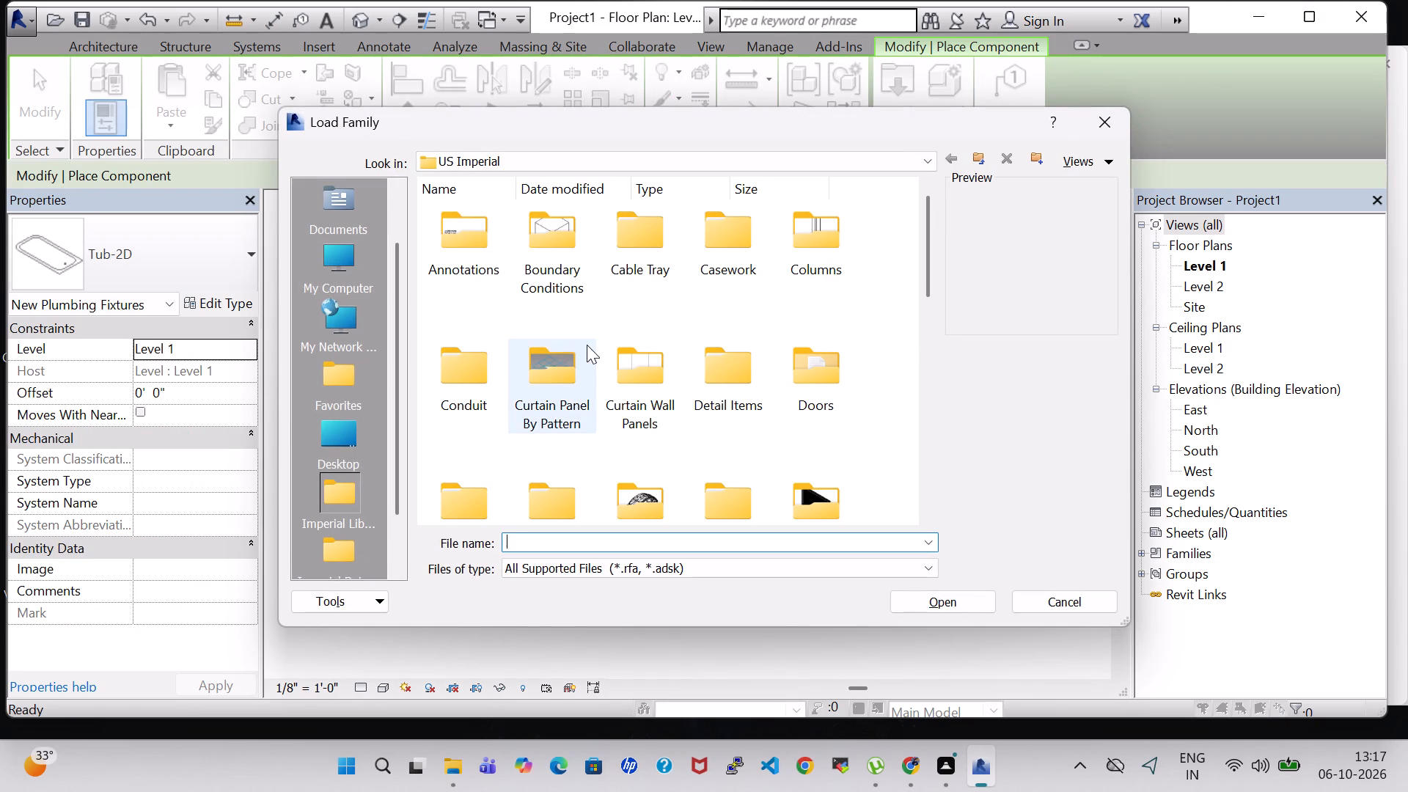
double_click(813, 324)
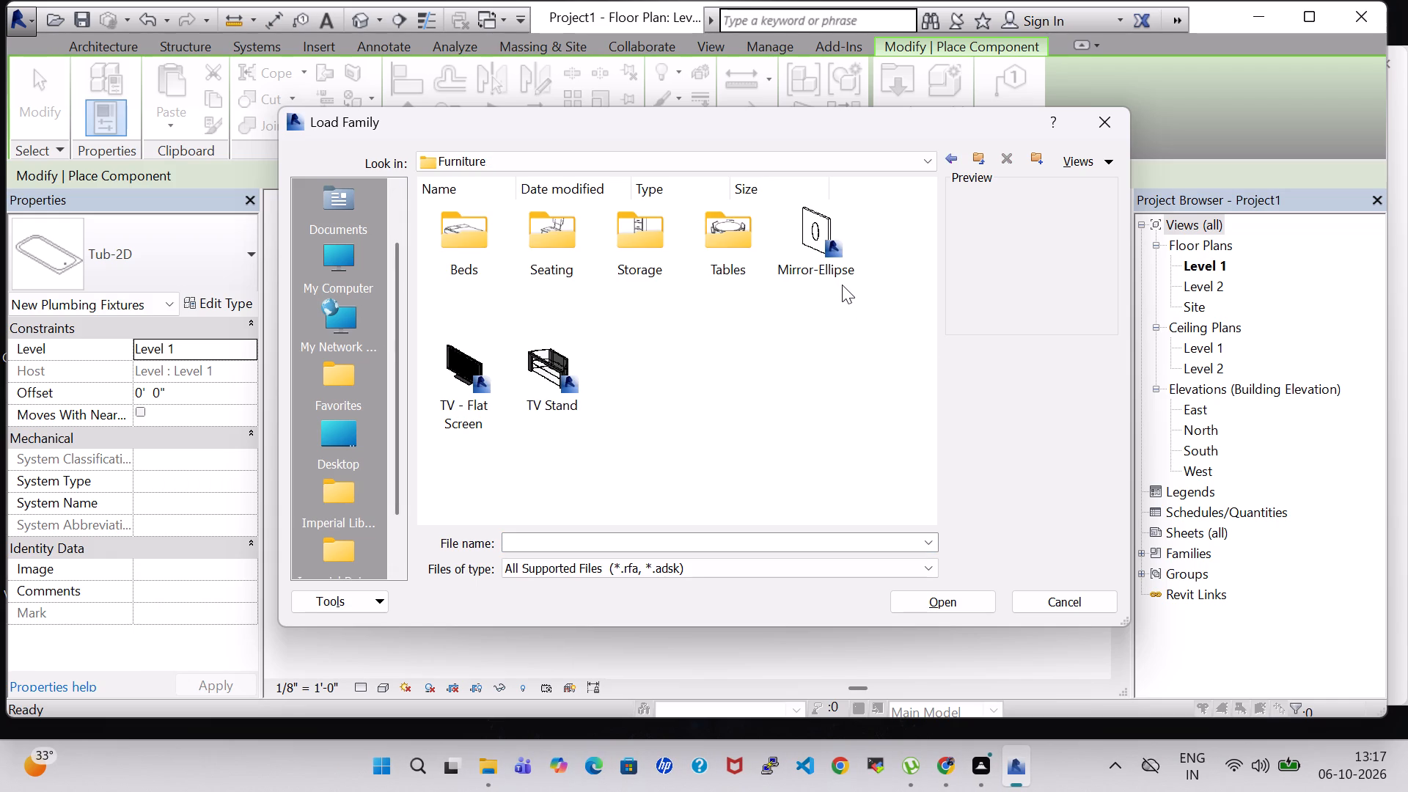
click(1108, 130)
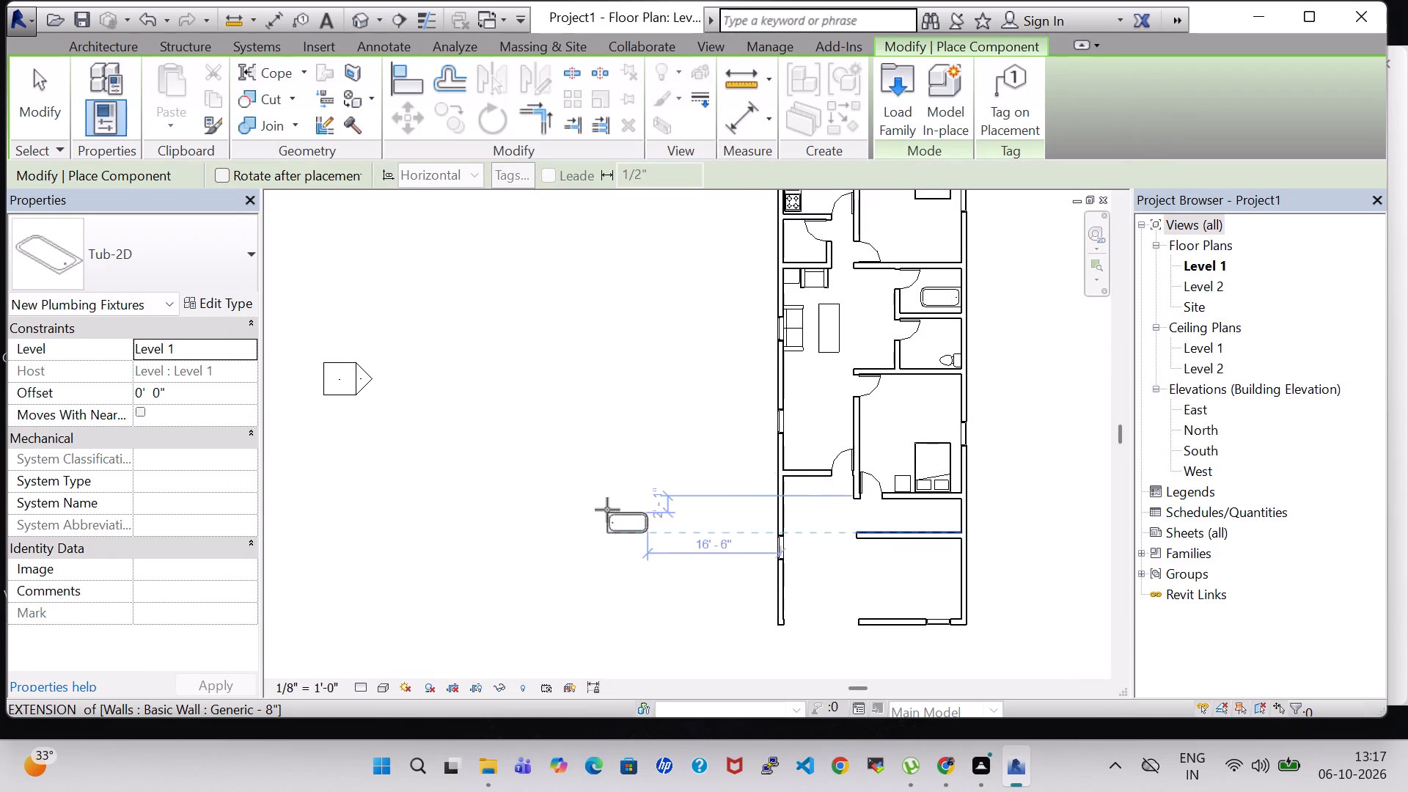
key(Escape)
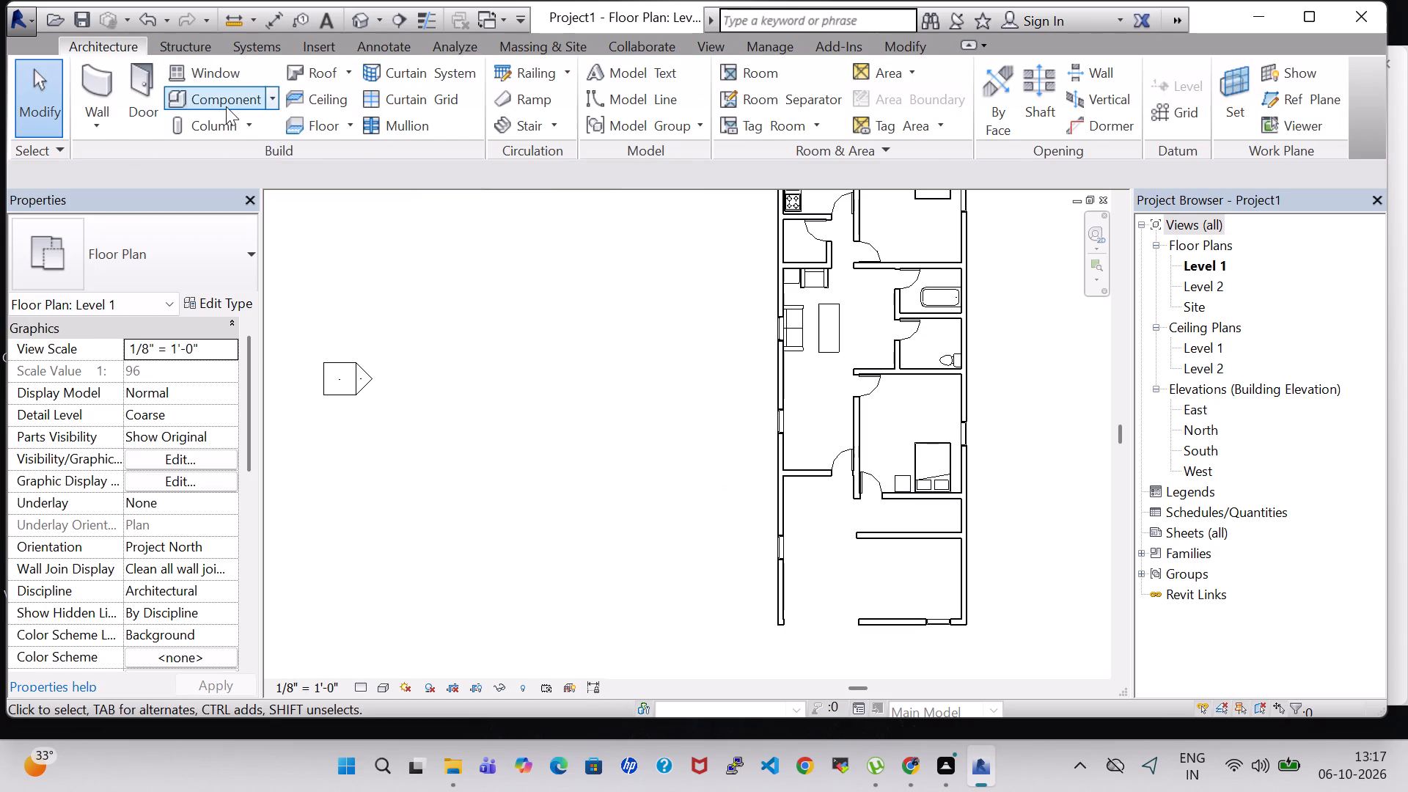
Start loading a component family and look through the US Imperial library folders, including Titleblocks, for a suitable one.
click(226, 106)
click(895, 90)
scroll(752, 371, down, 1)
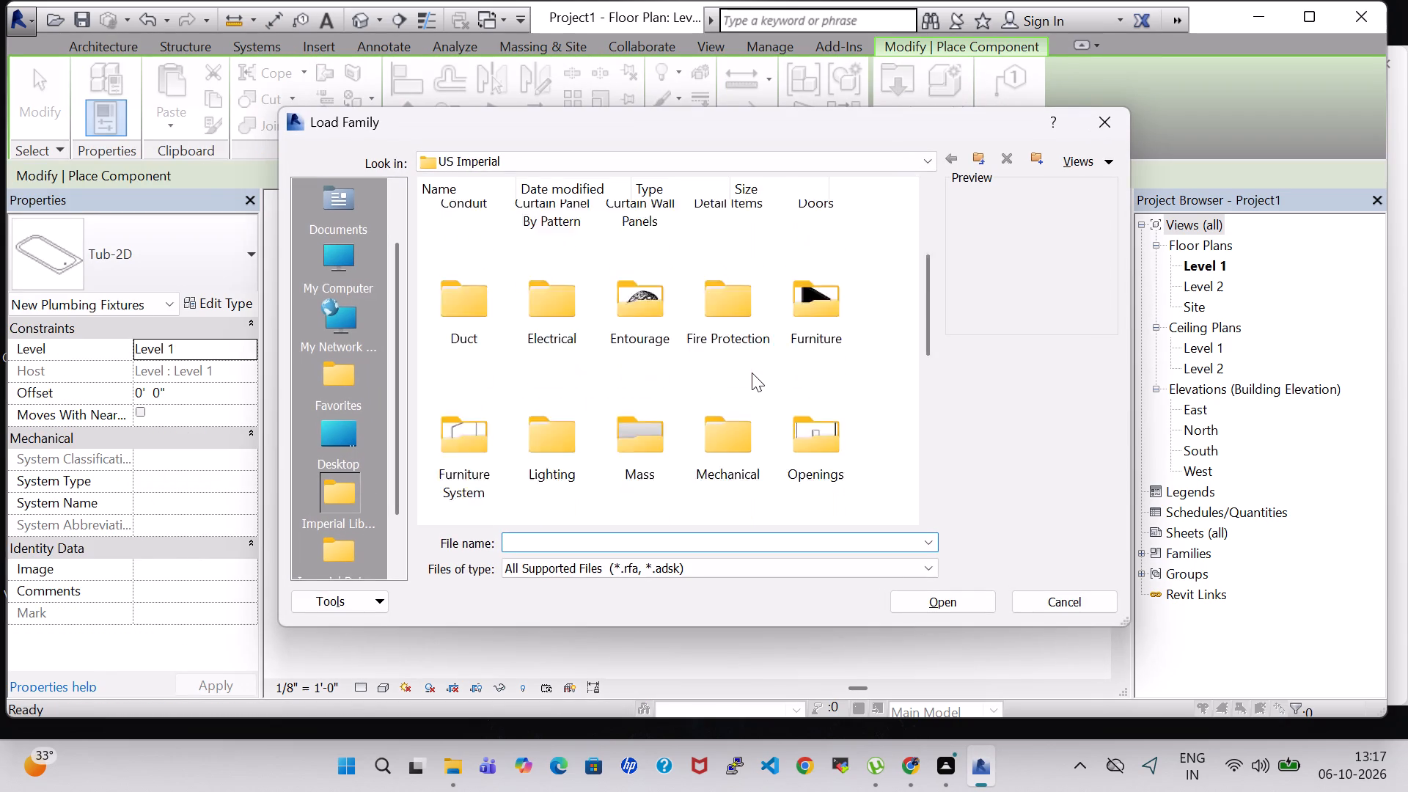
scroll(752, 373, down, 3)
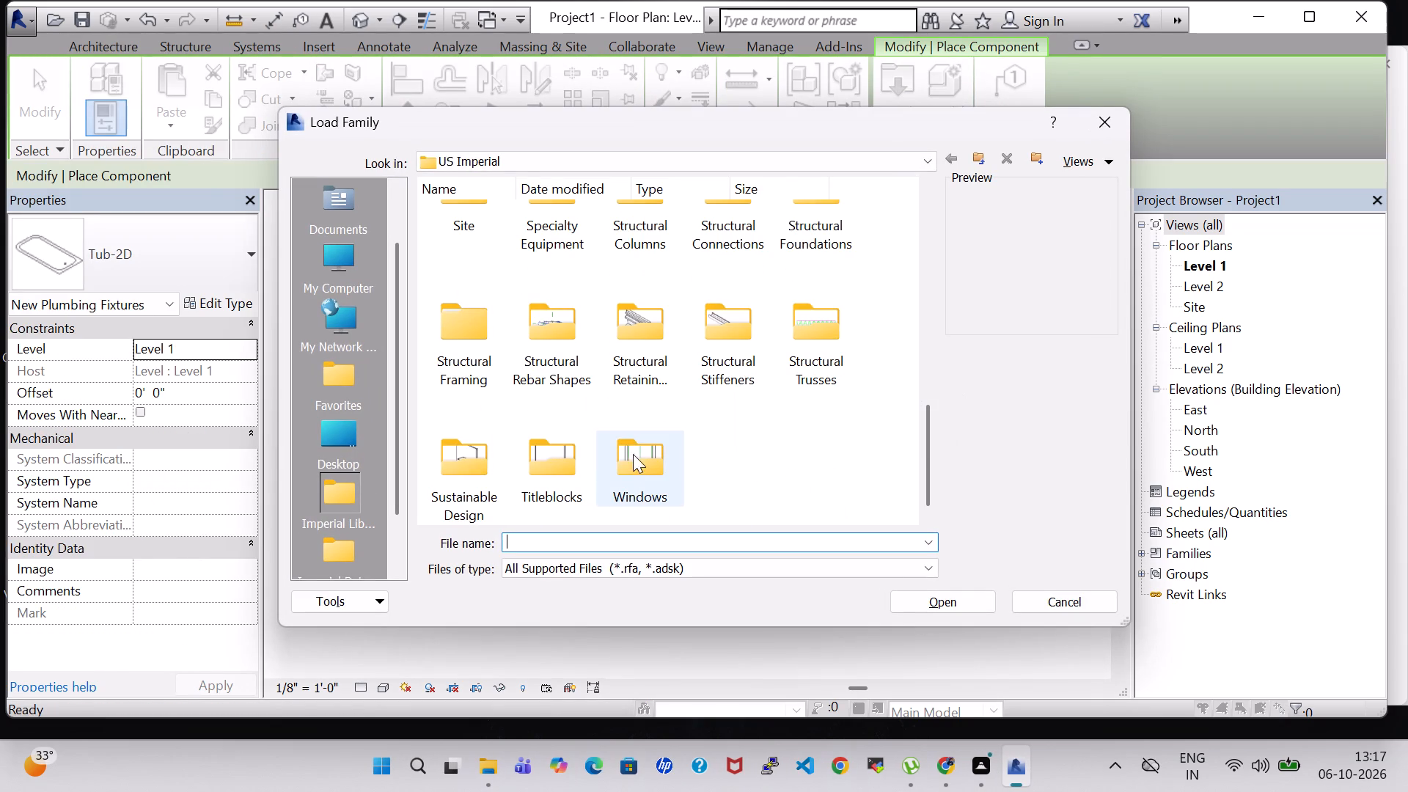
double_click(543, 480)
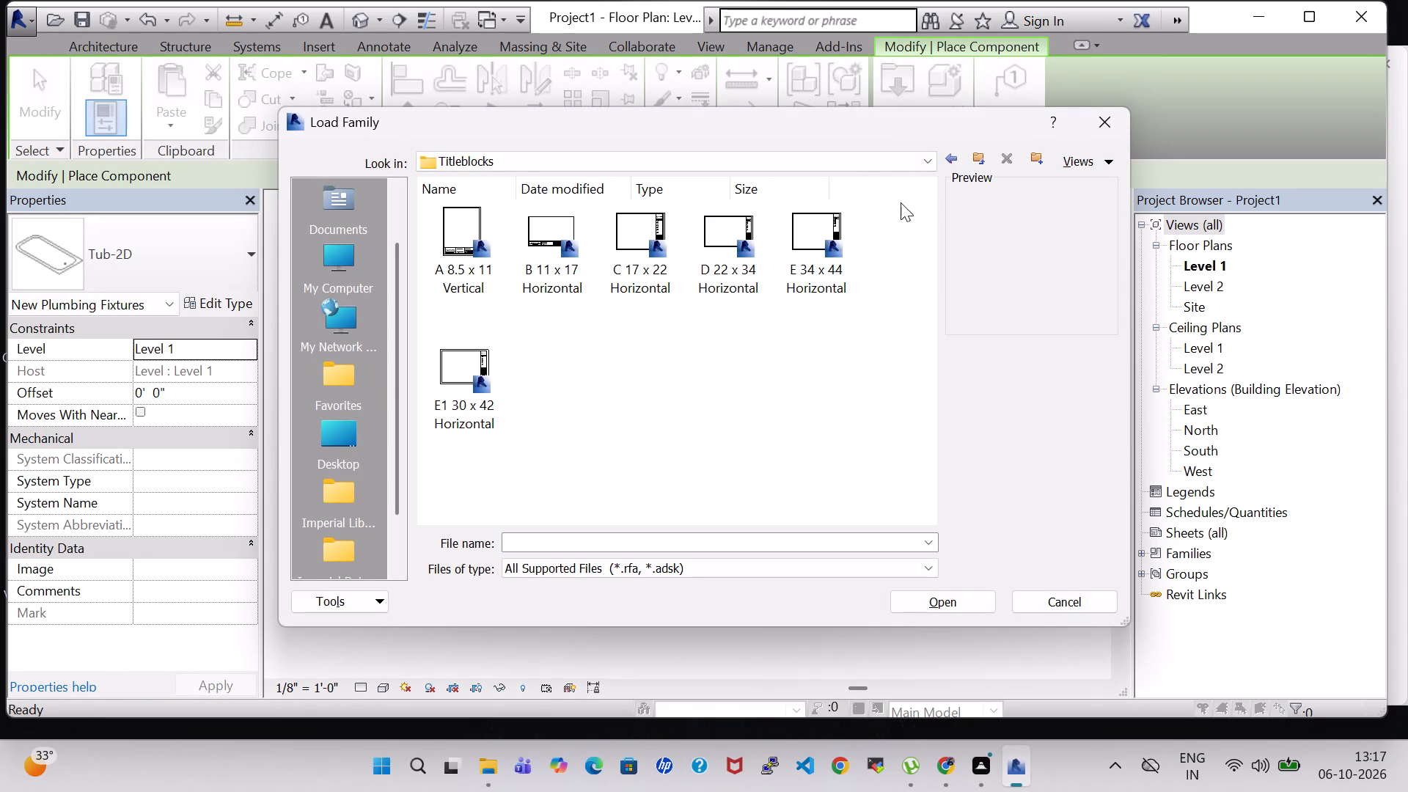
click(950, 161)
scroll(711, 432, down, 2)
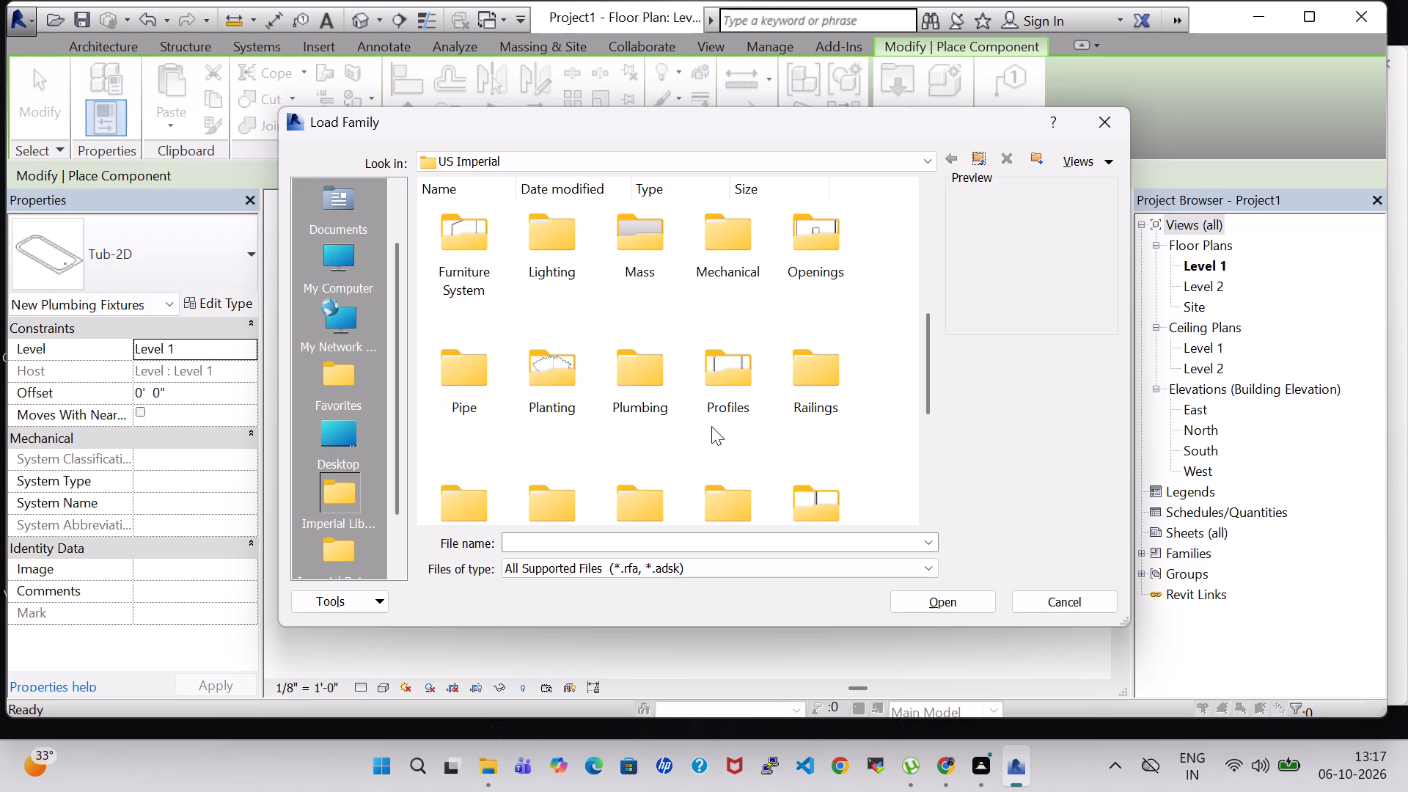
scroll(694, 447, down, 2)
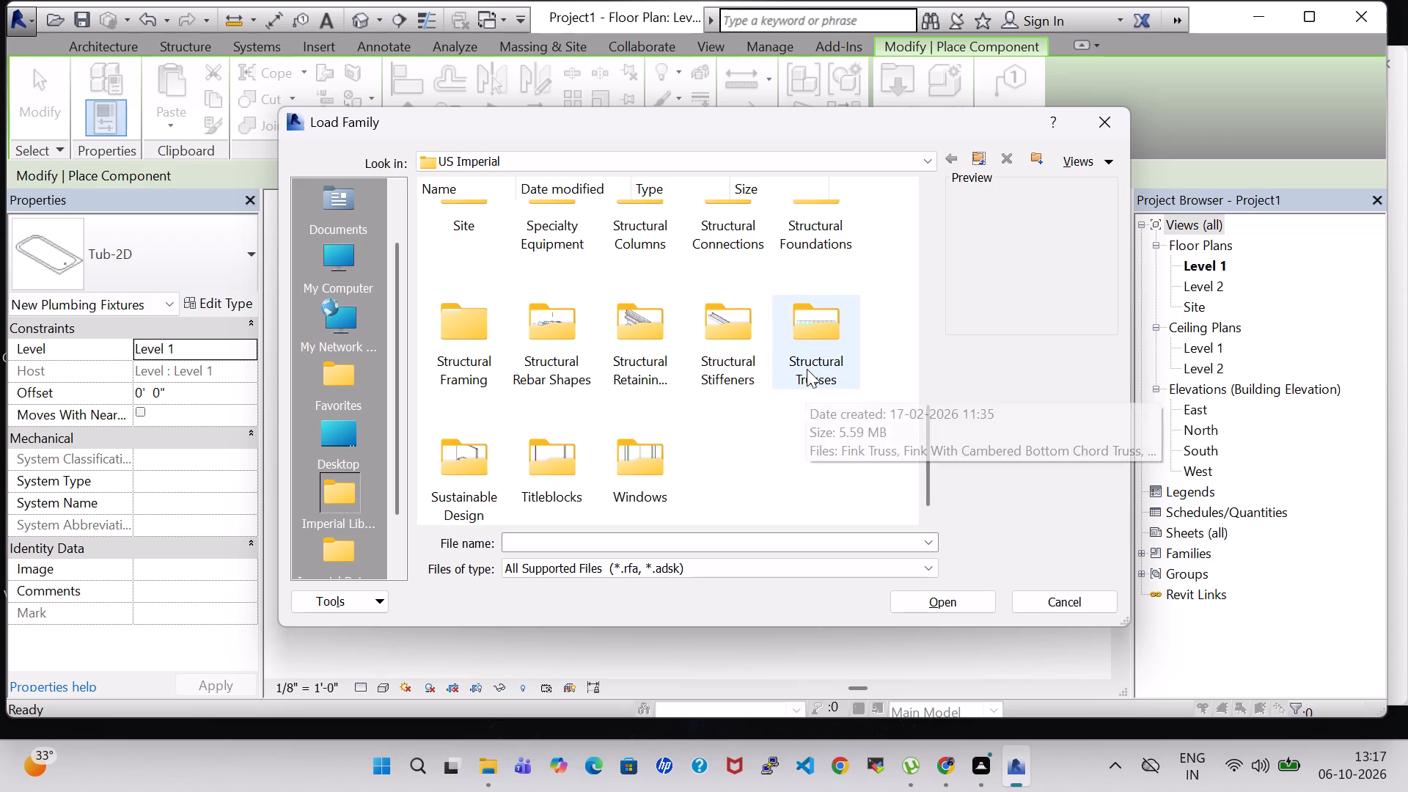
scroll(810, 339, up, 1)
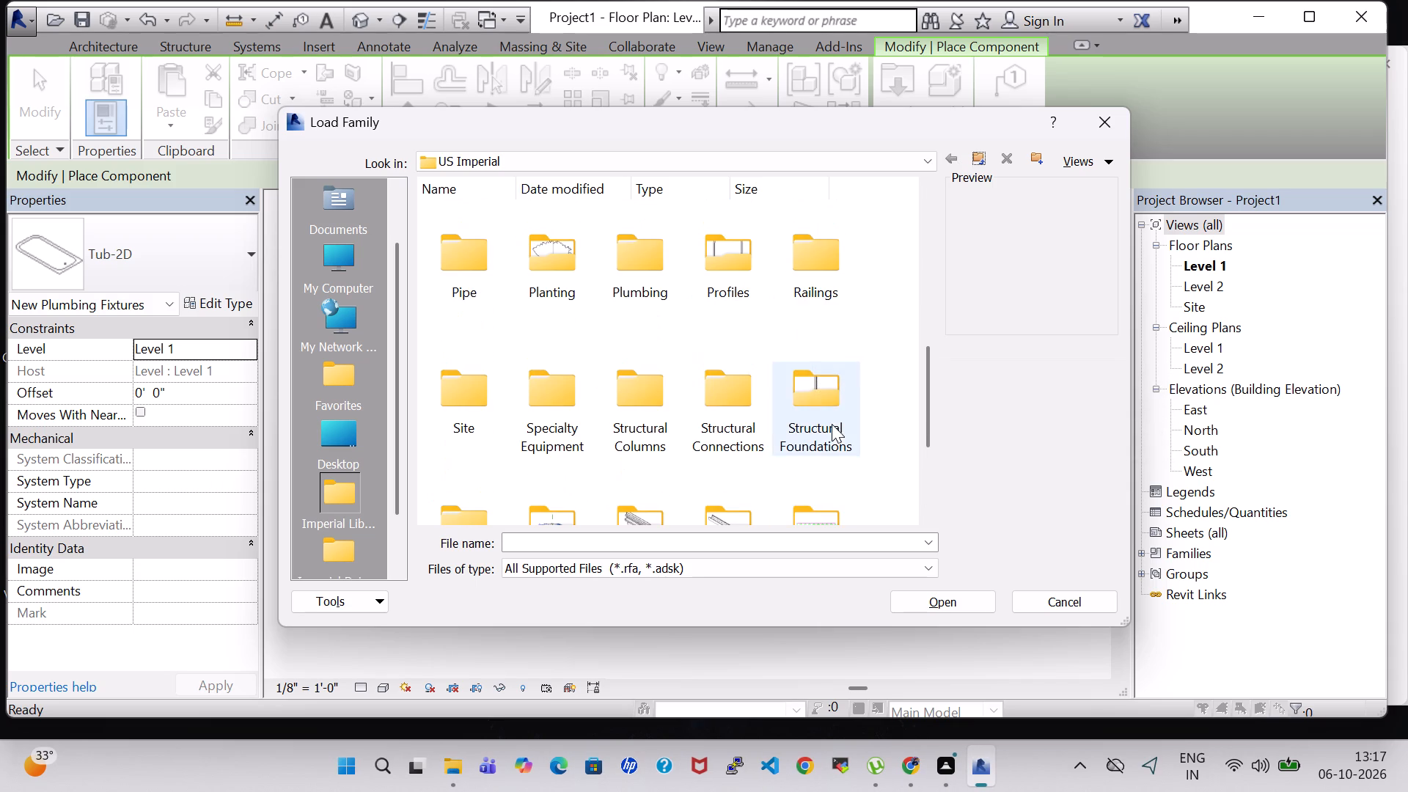
Look through the Classroom-Library, Domestic, Fire Protection and Ladders subfolders of Specialty Equipment for a suitable family, then return to US Imperial.
double_click(524, 406)
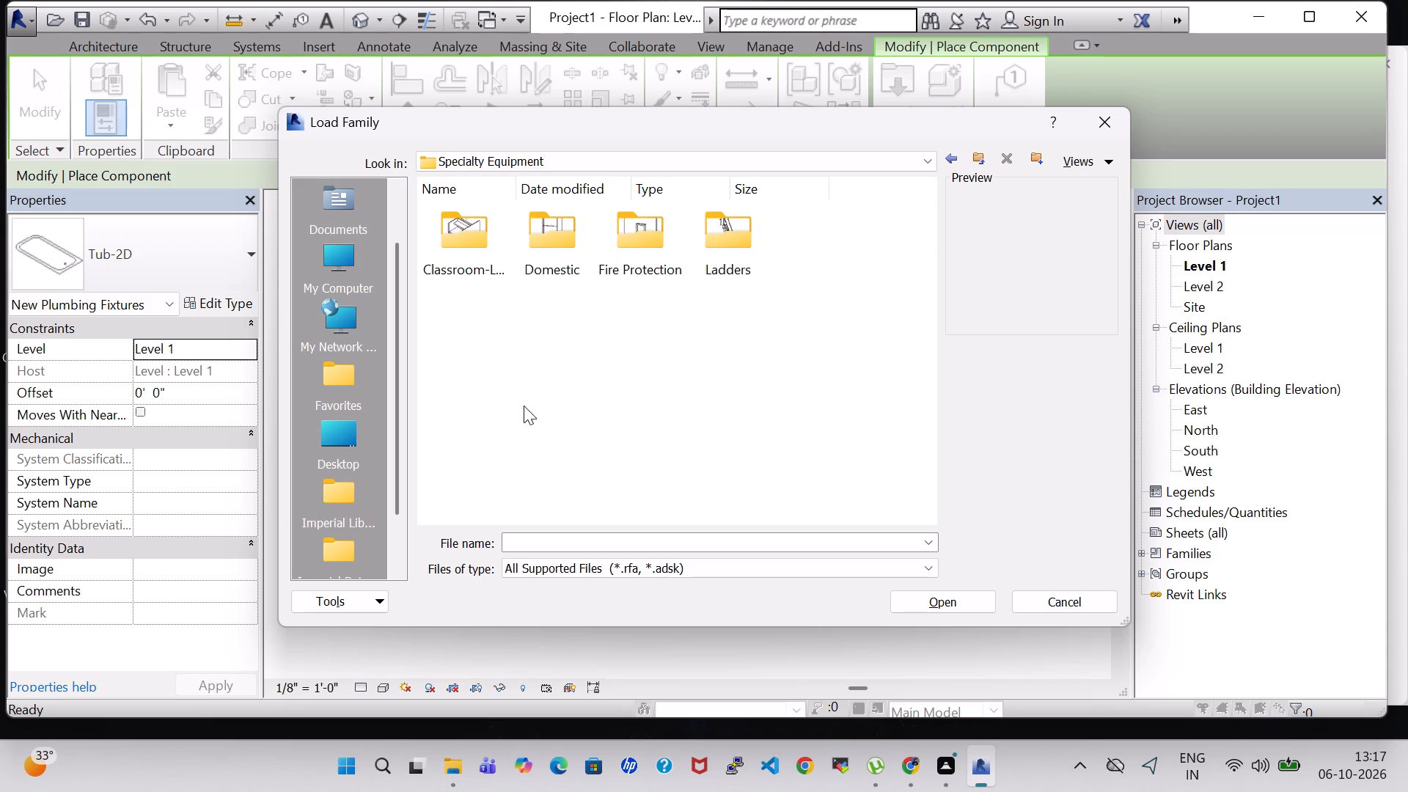
double_click(471, 246)
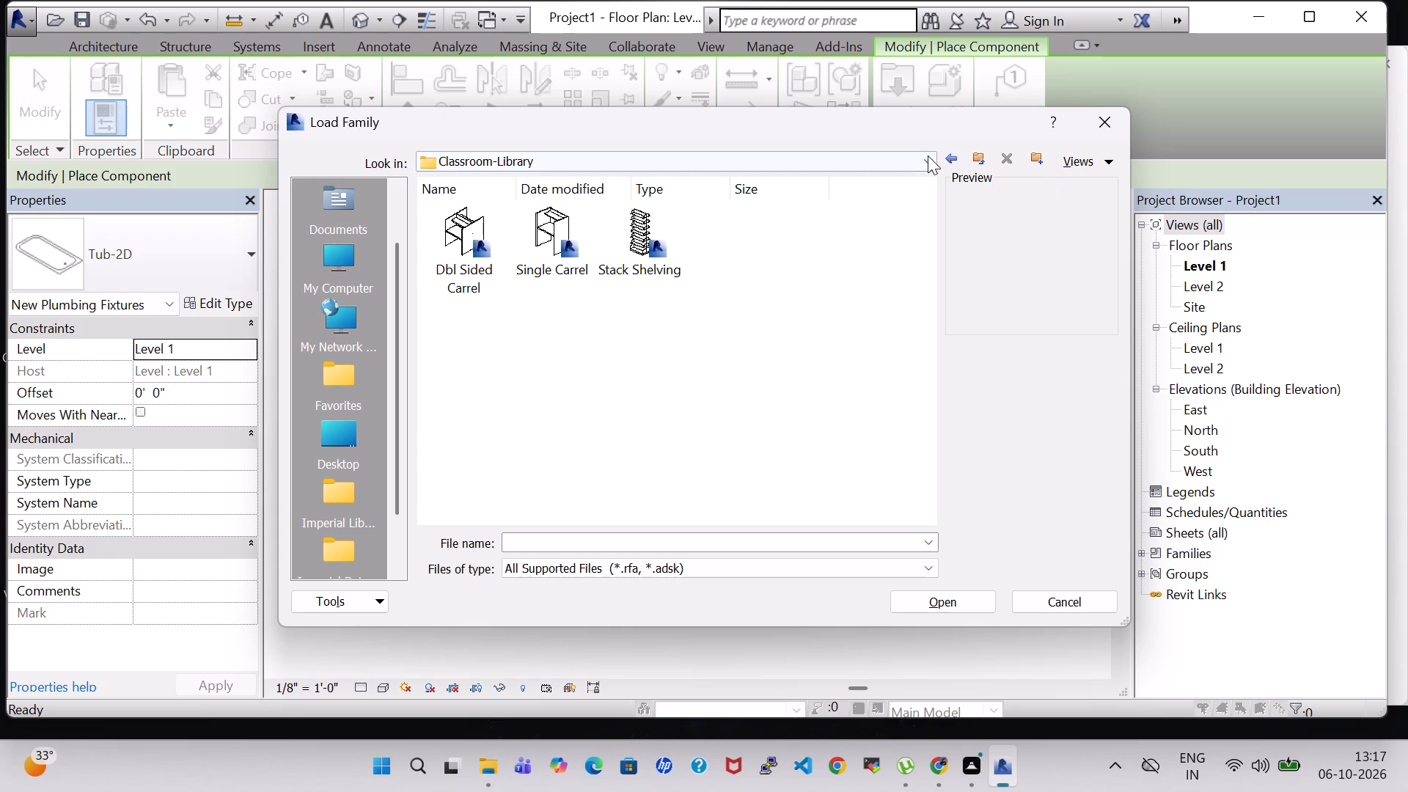
click(953, 161)
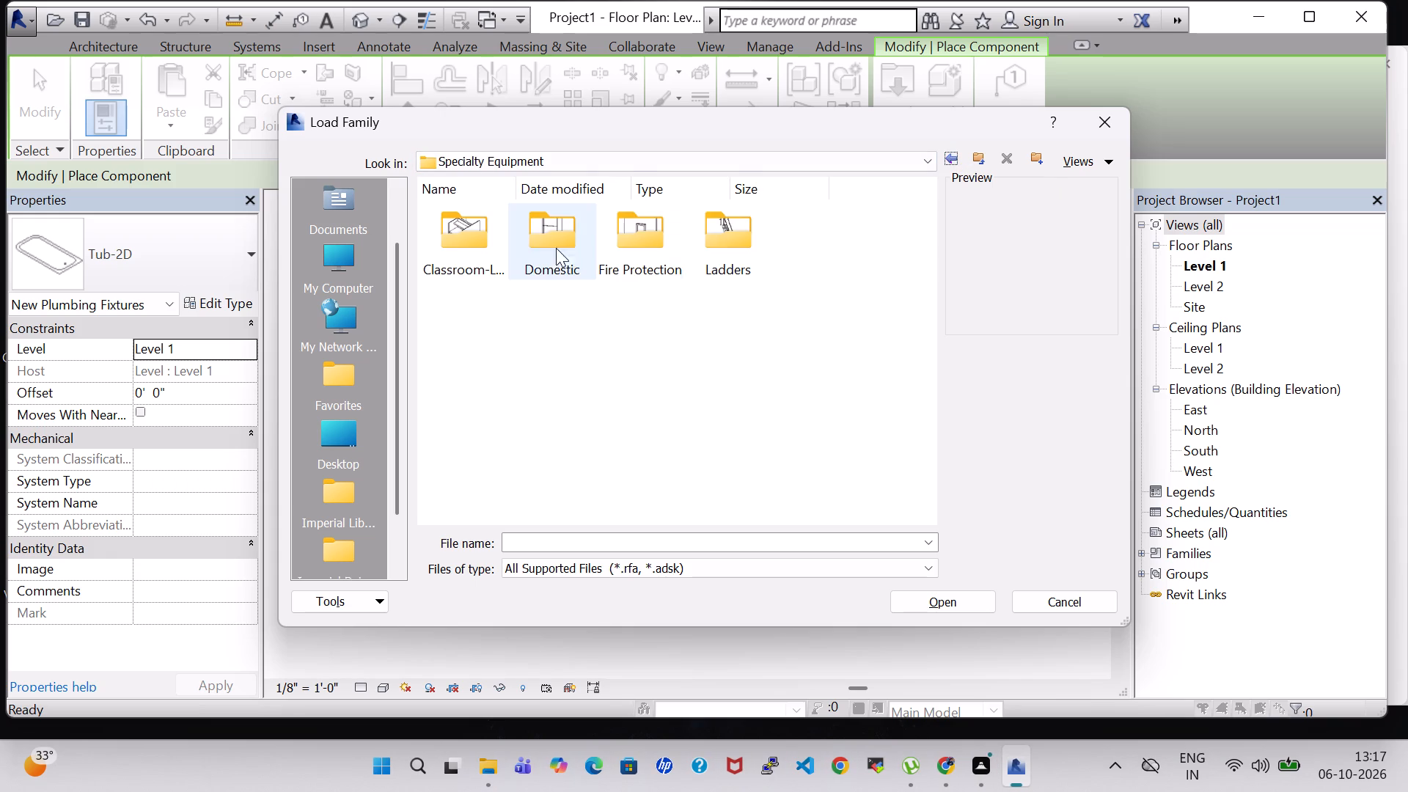
double_click(517, 252)
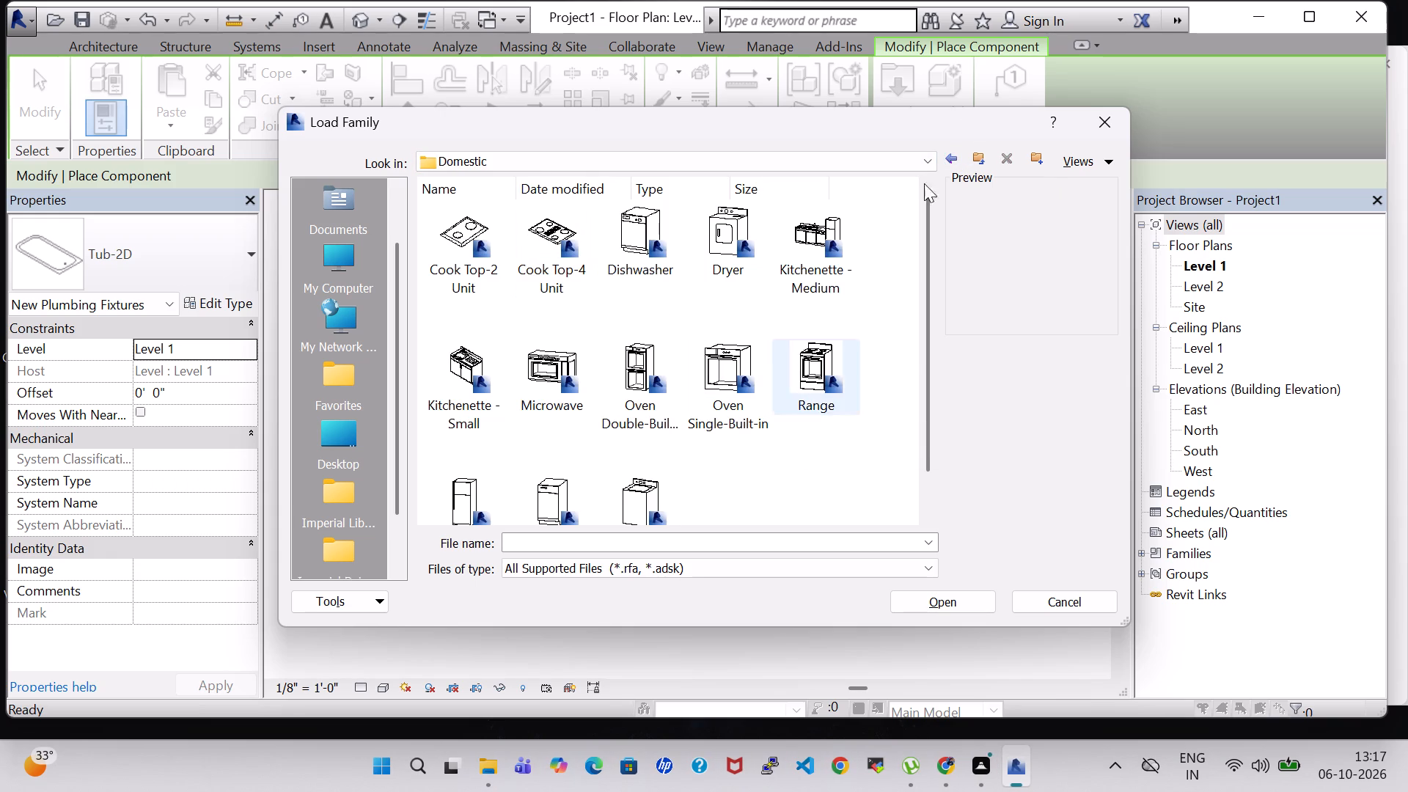
scroll(769, 320, down, 1)
scroll(870, 249, up, 1)
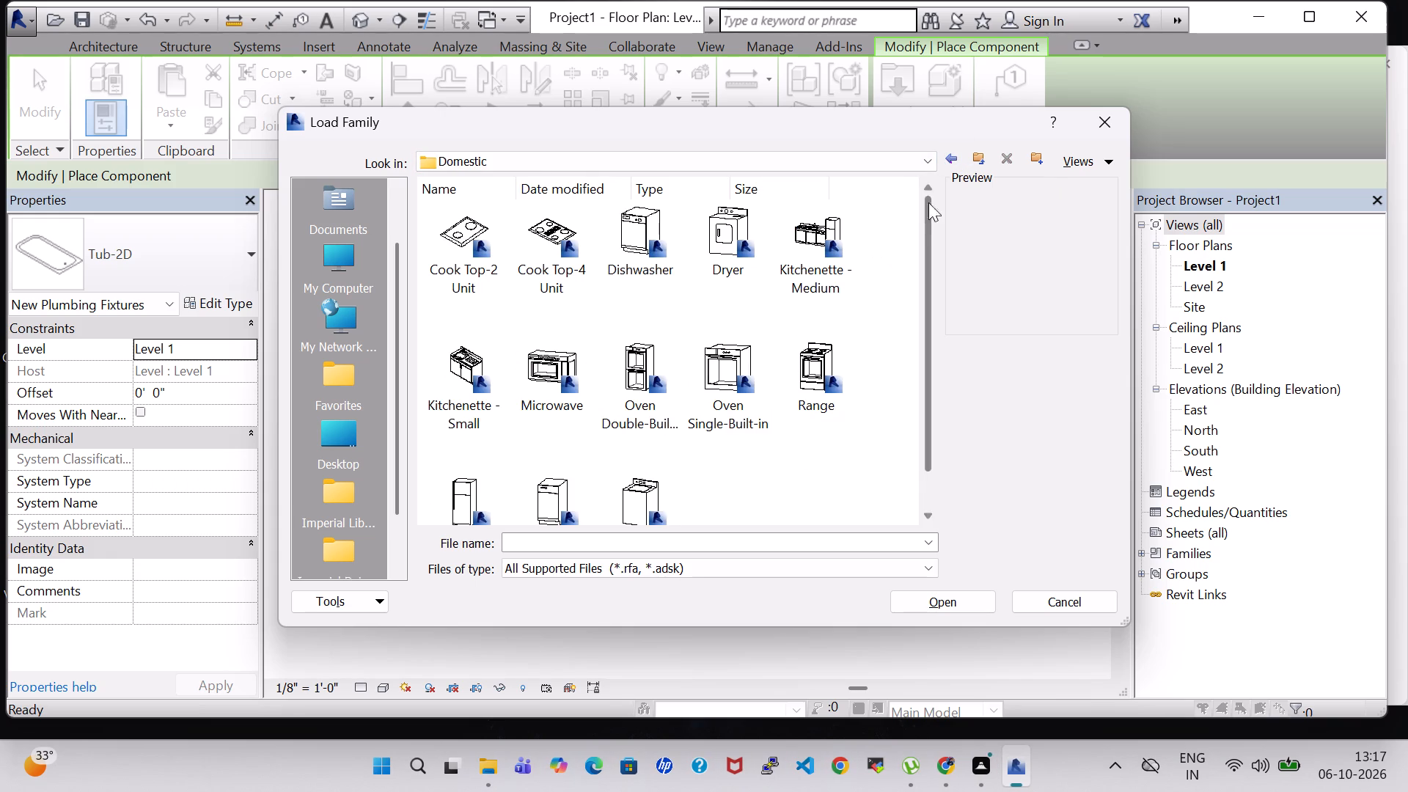
click(956, 150)
click(954, 154)
double_click(614, 238)
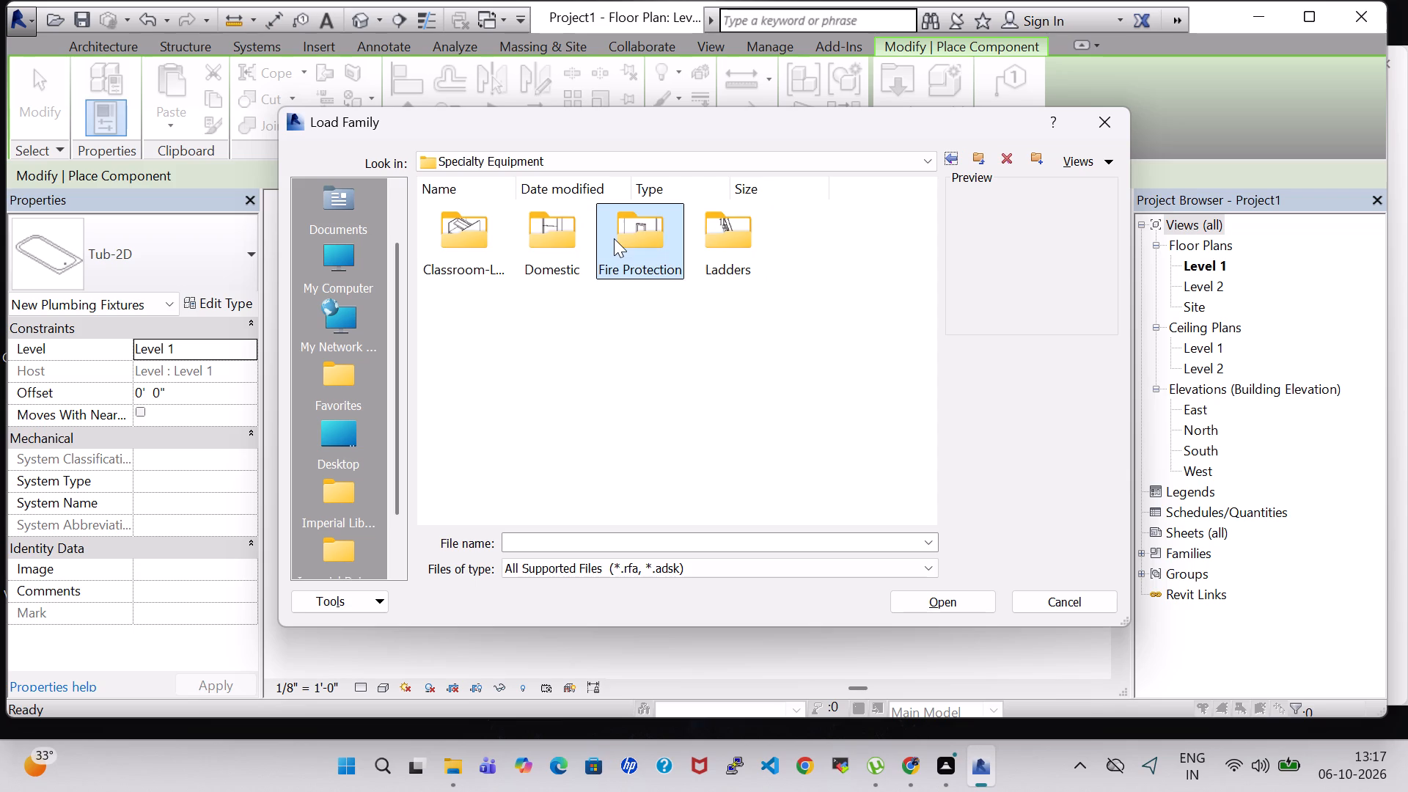
click(947, 158)
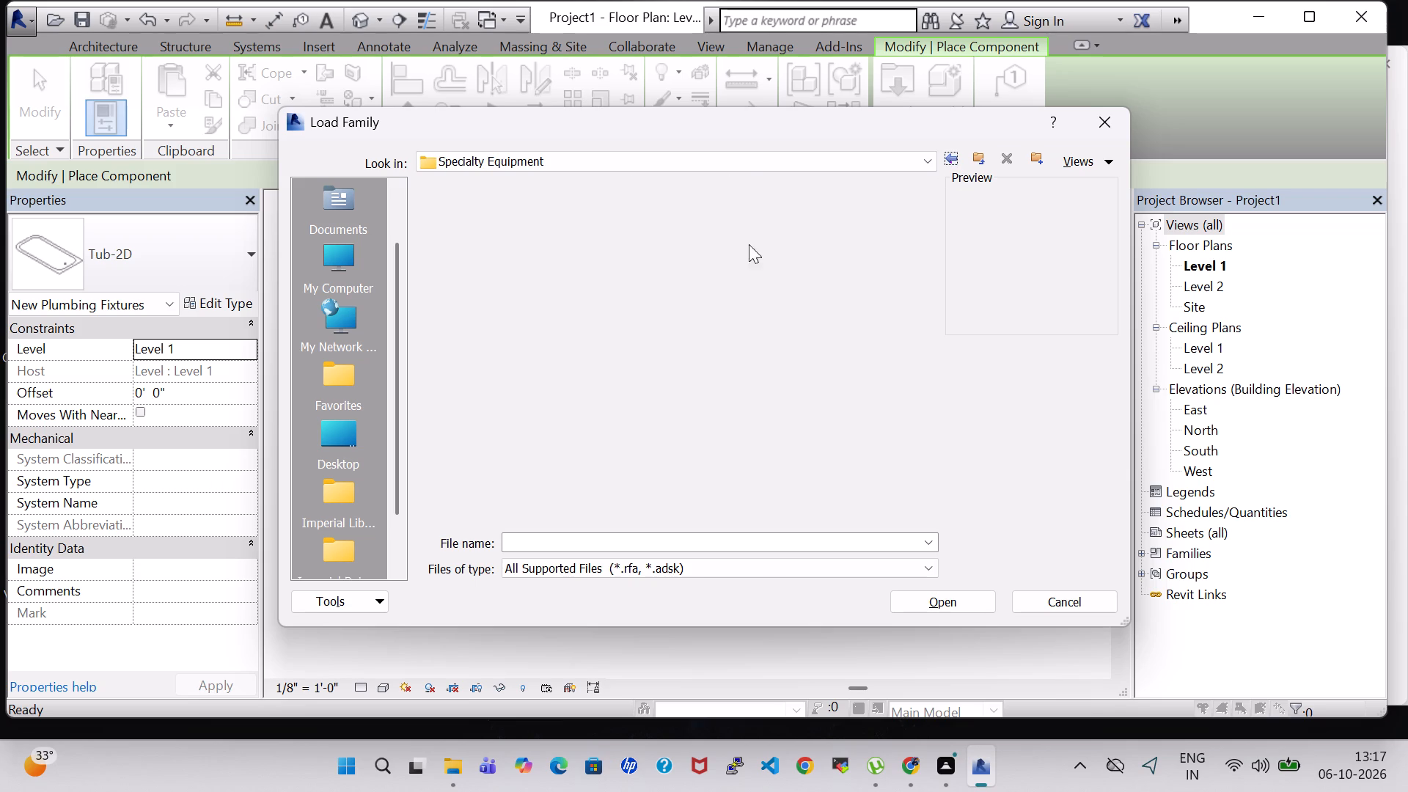
double_click(753, 261)
double_click(753, 231)
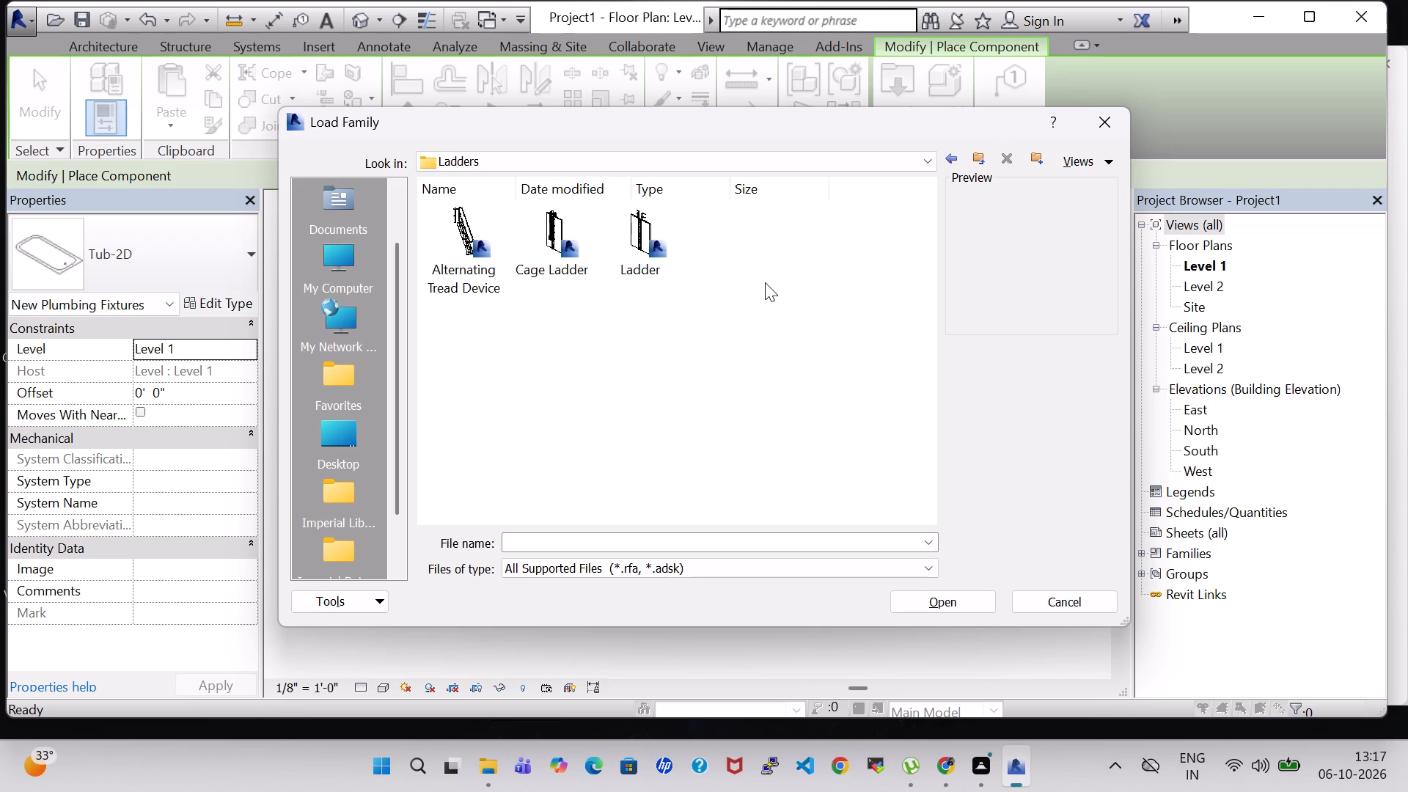
click(953, 161)
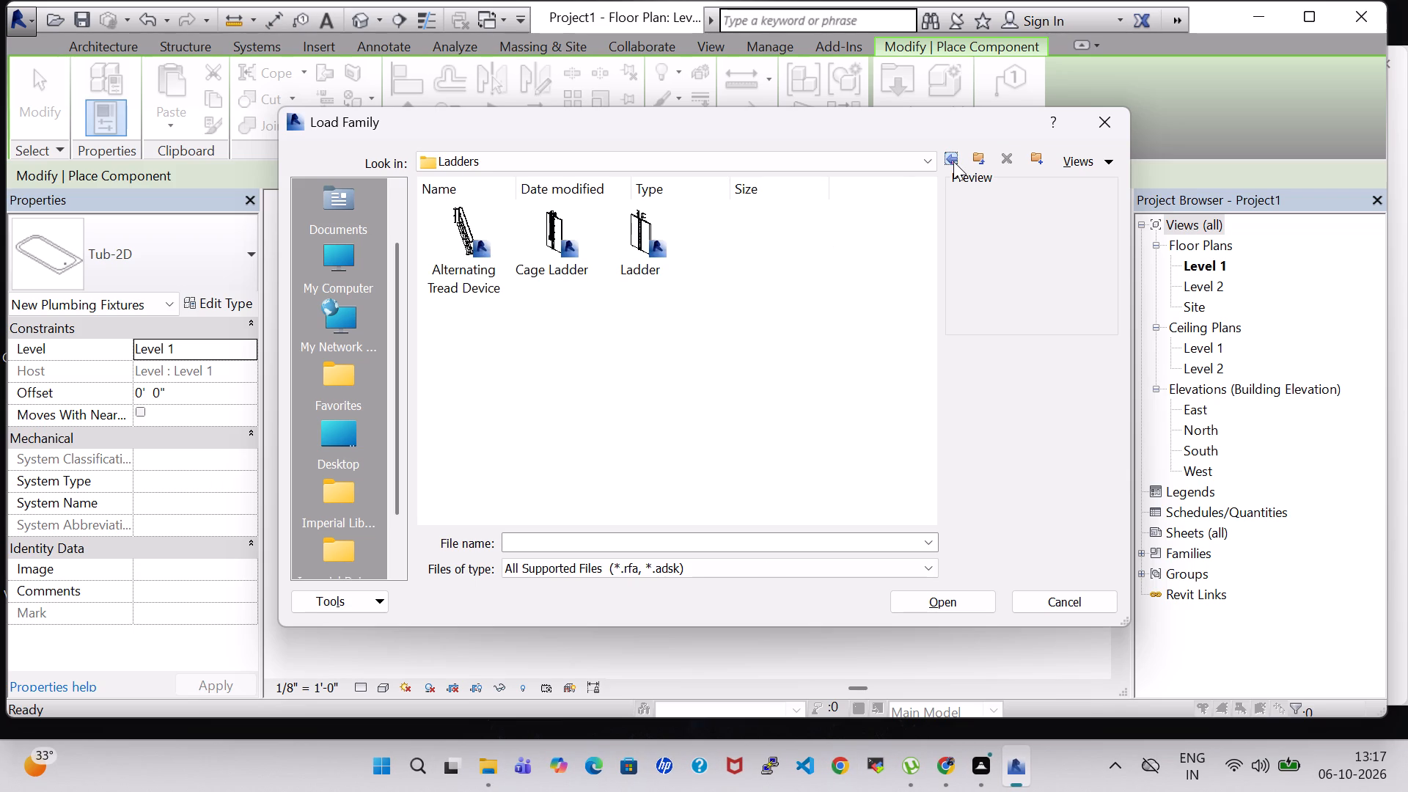
click(952, 158)
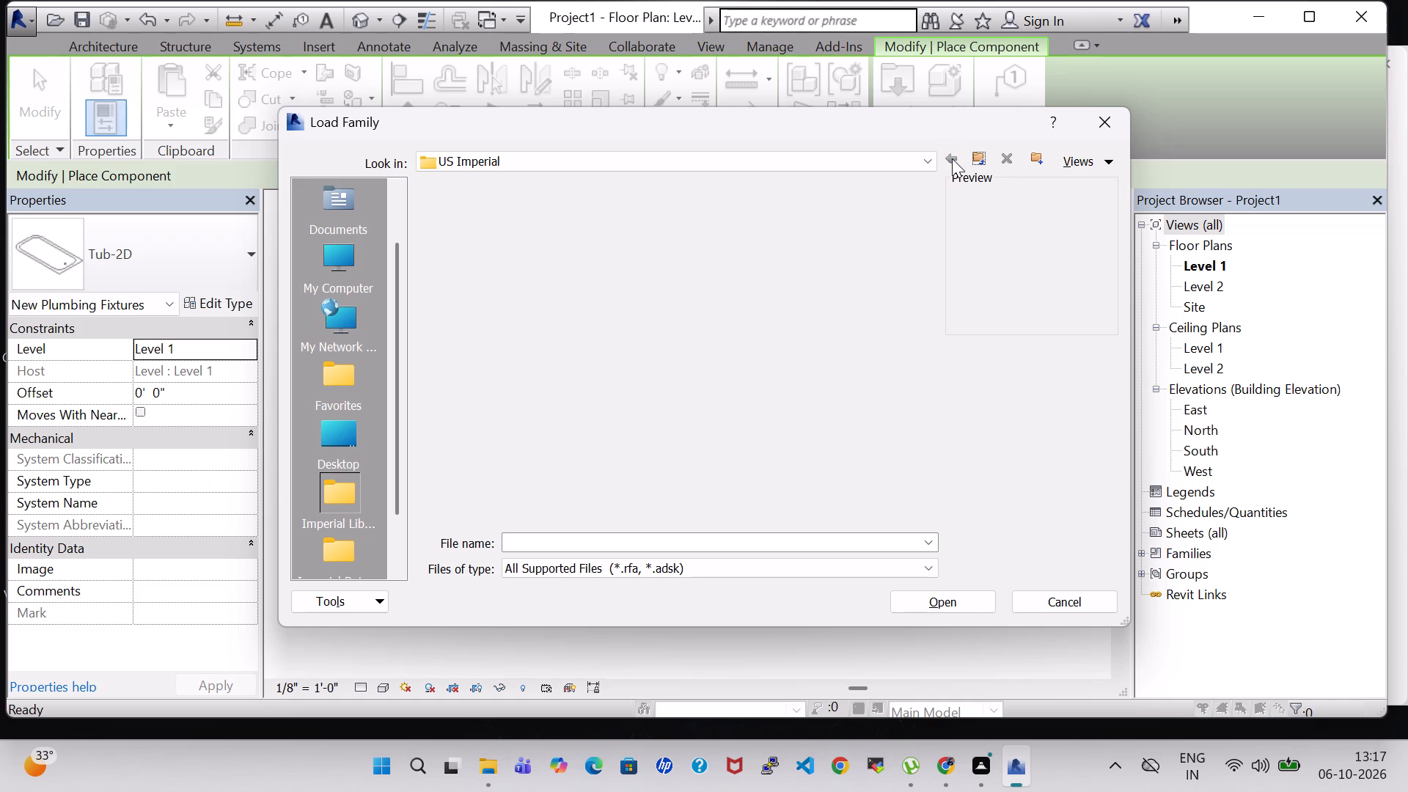
Look through the US Imperial library folders for a suitable family and open the Plumbing > MEP > Fixtures folder.
scroll(694, 424, down, 1)
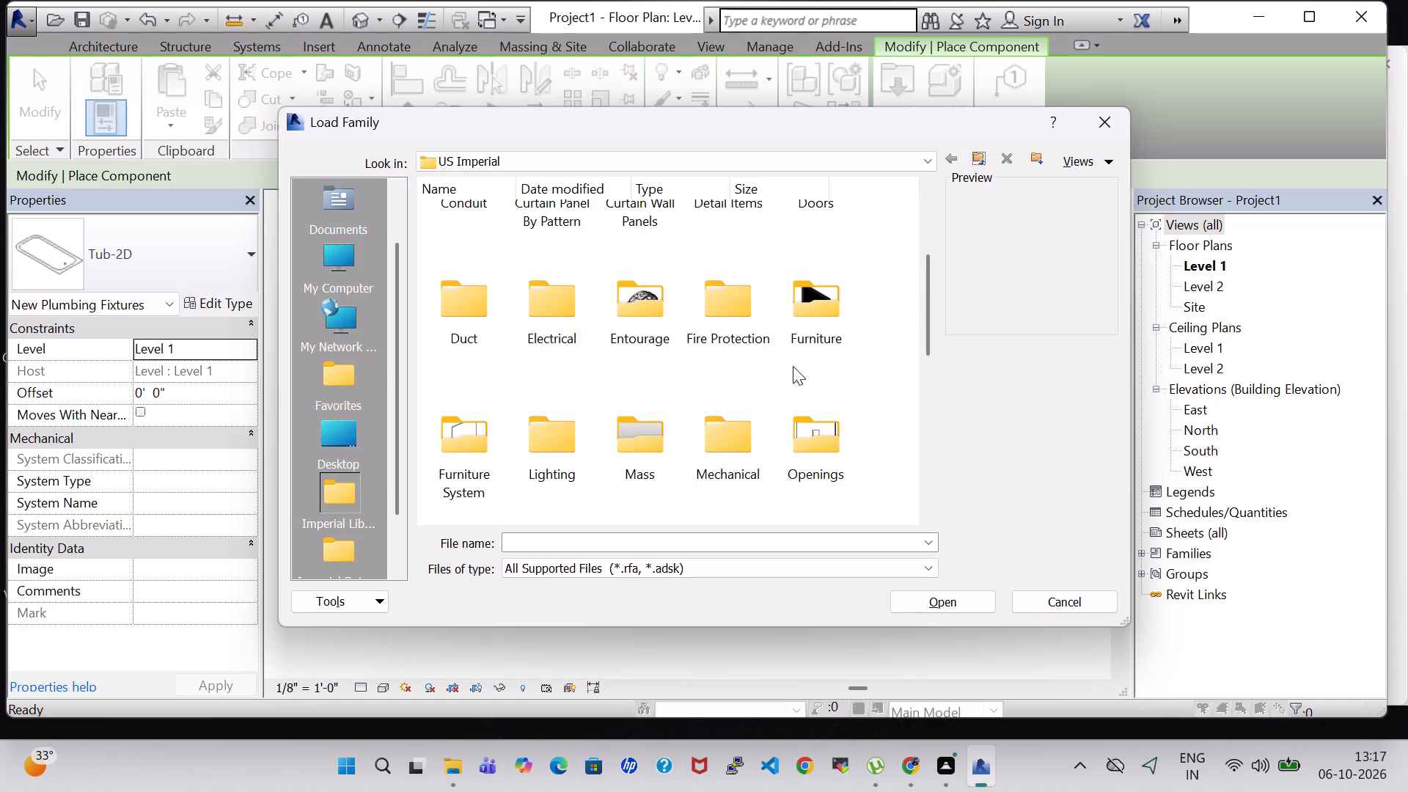
scroll(747, 388, down, 1)
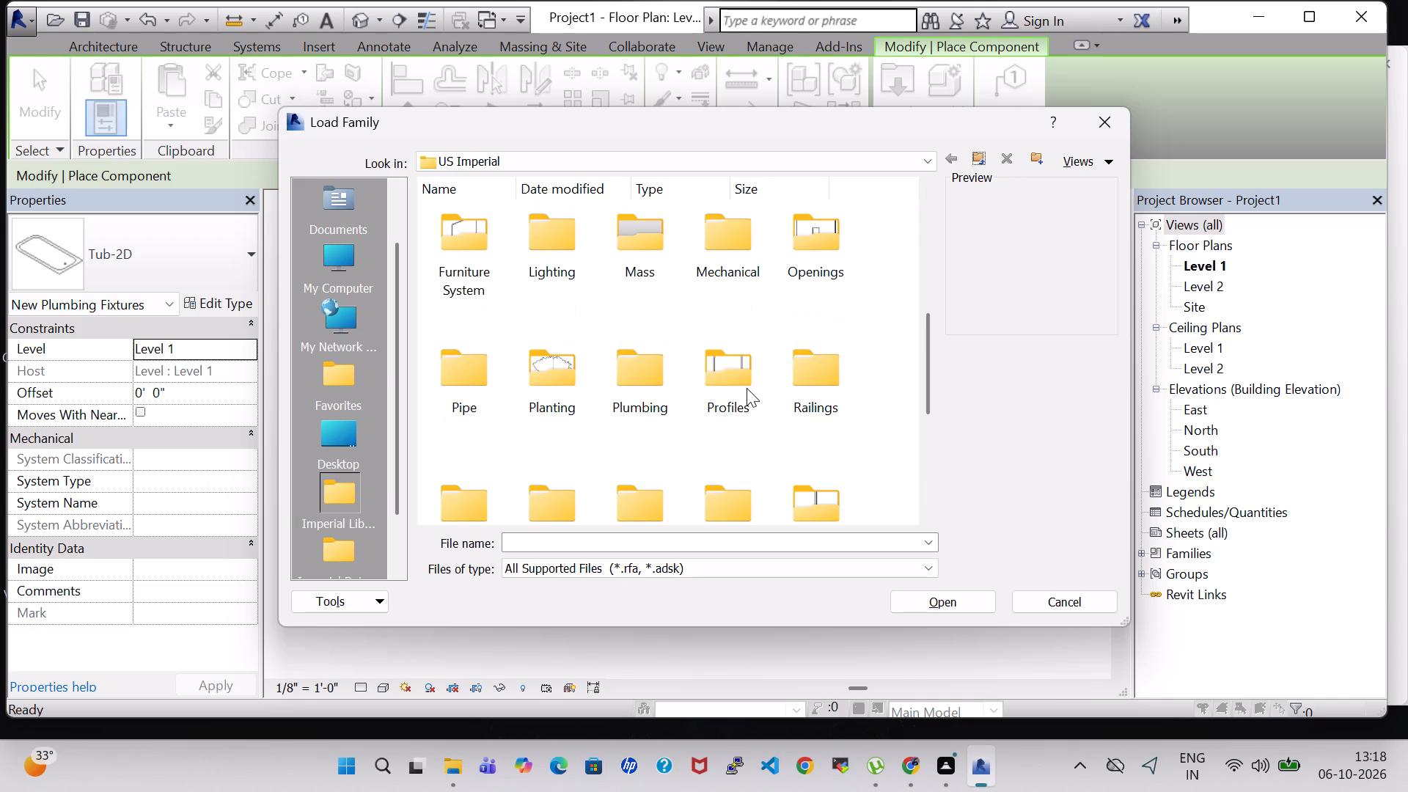
scroll(739, 439, down, 1)
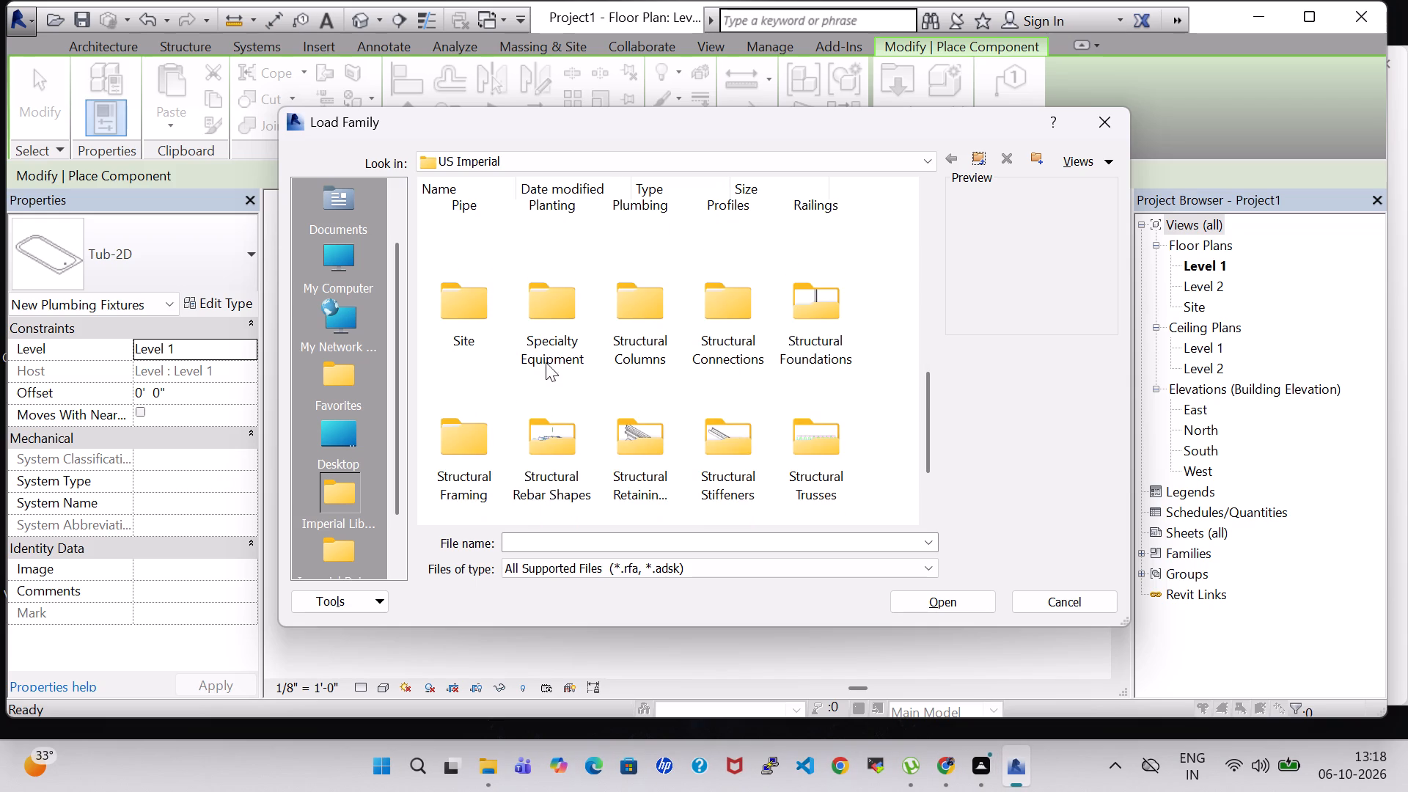
scroll(755, 297, up, 1)
scroll(747, 415, down, 1)
click(645, 232)
scroll(643, 234, up, 1)
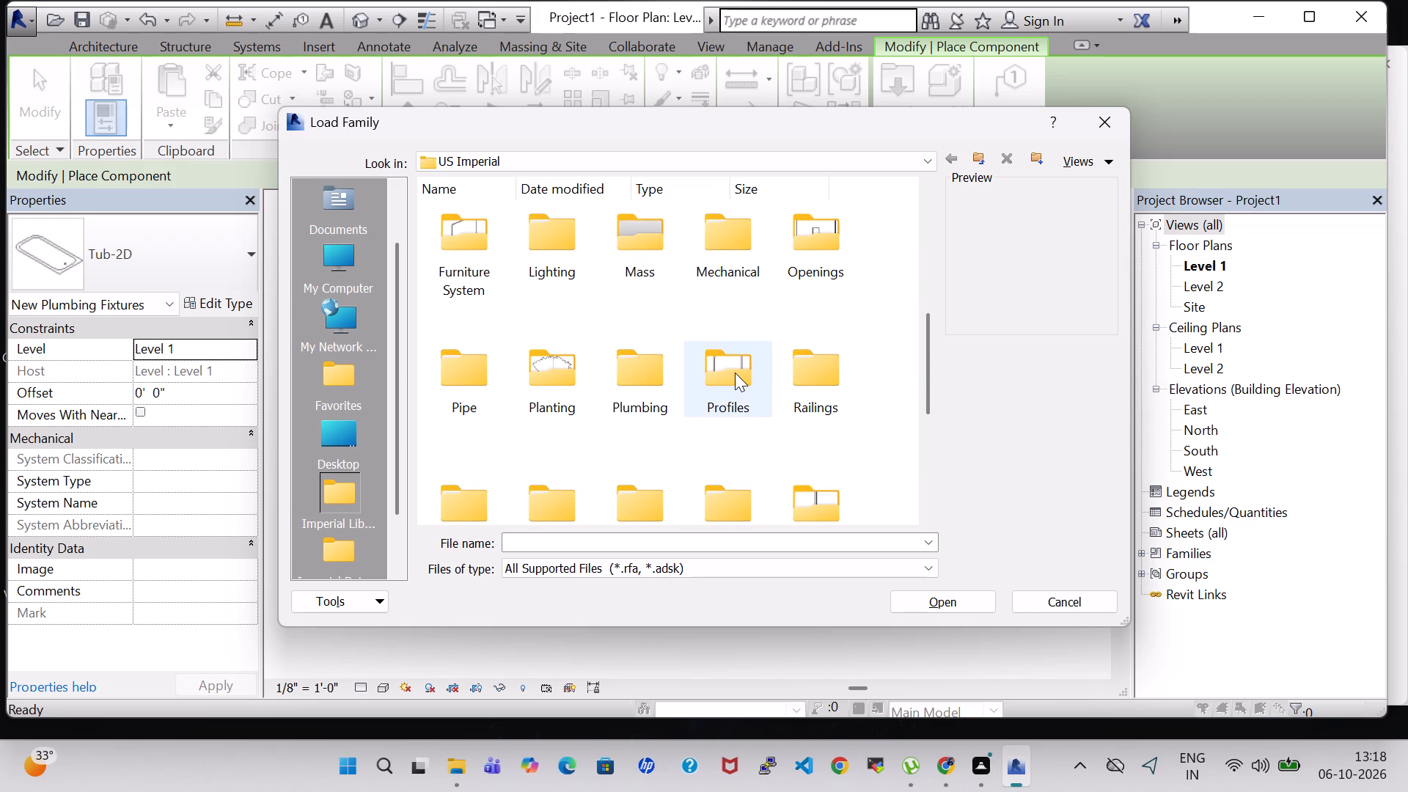
double_click(634, 394)
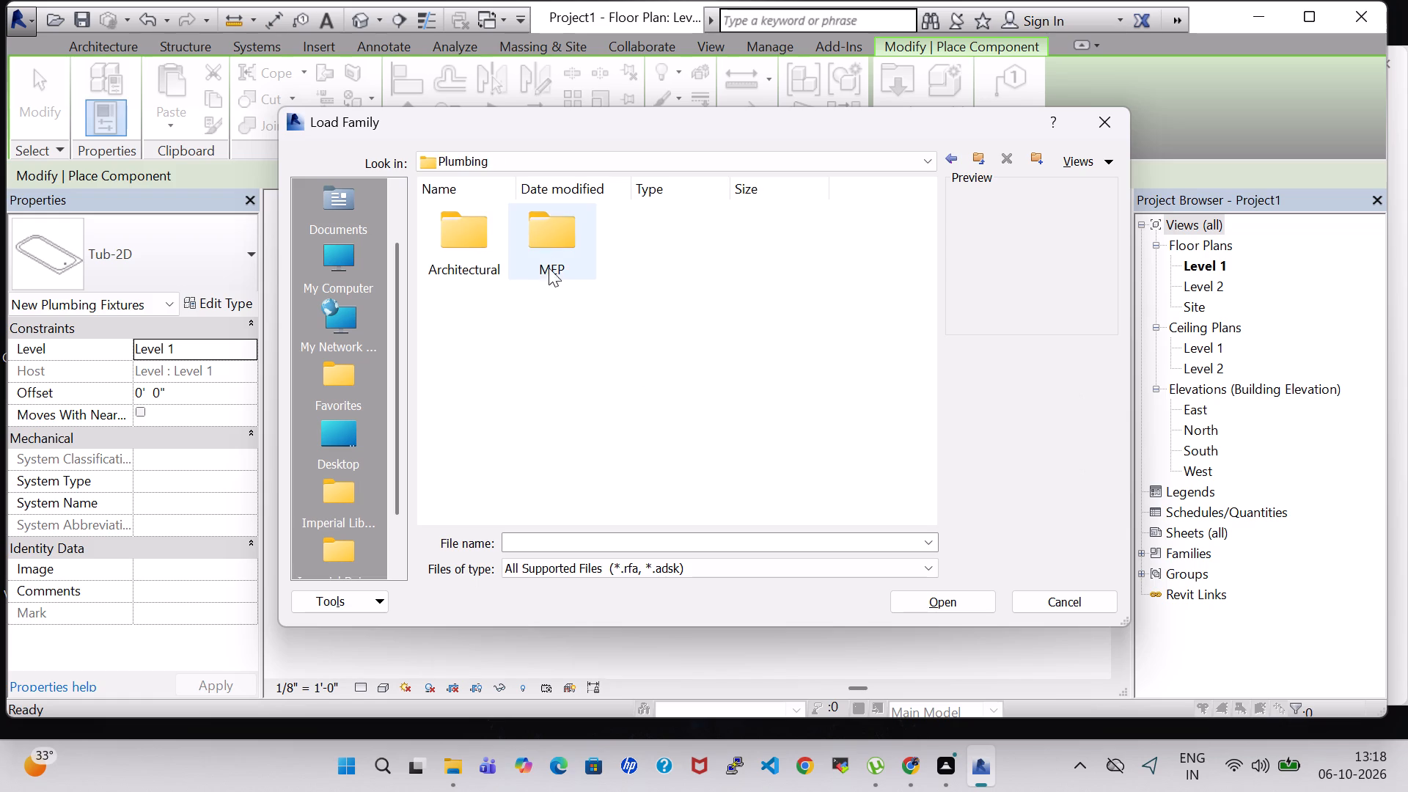
double_click(546, 235)
double_click(525, 247)
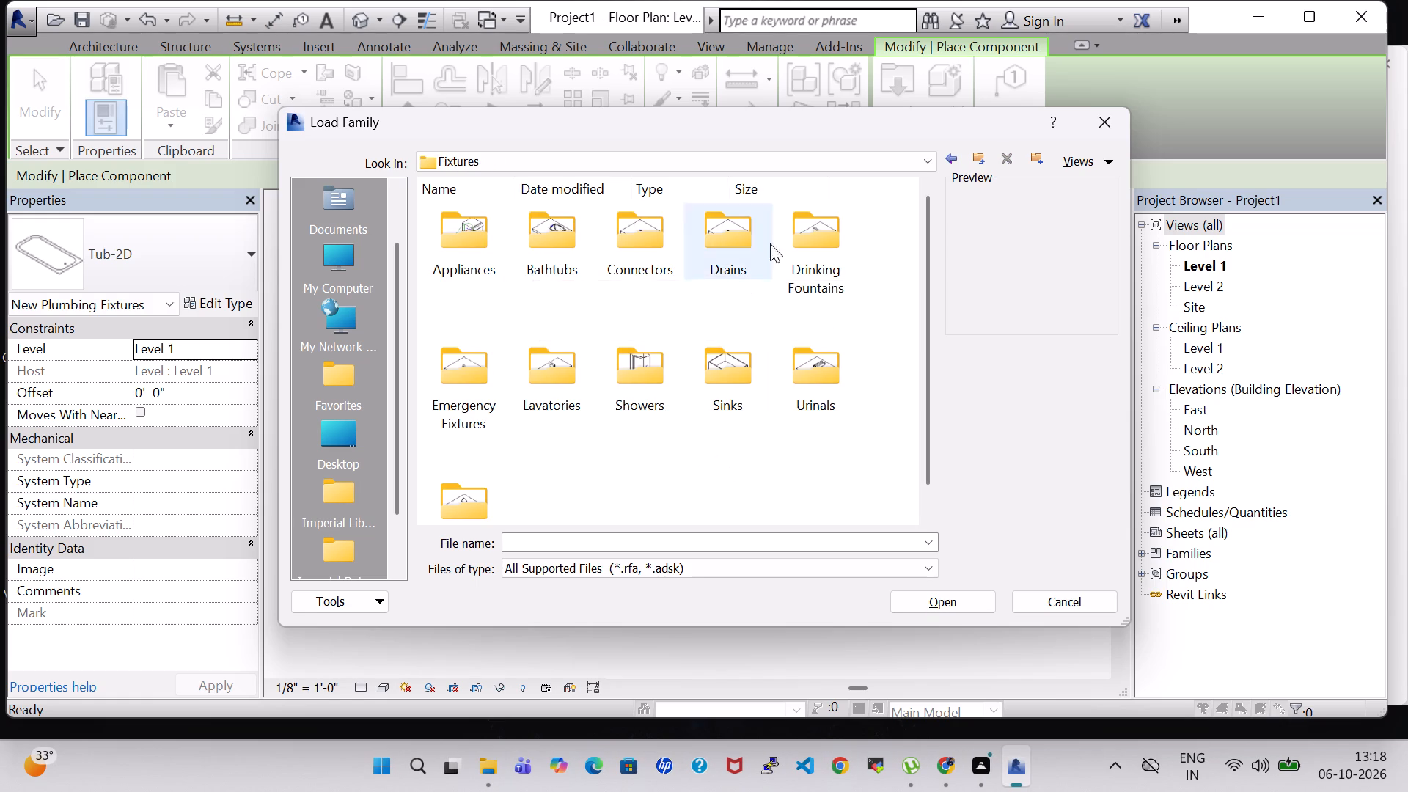
Look through the Drains, Urinals and Bathtubs fixture folders and Plumbing > Architectural for a suitable family, then return to US Imperial.
double_click(730, 249)
click(951, 160)
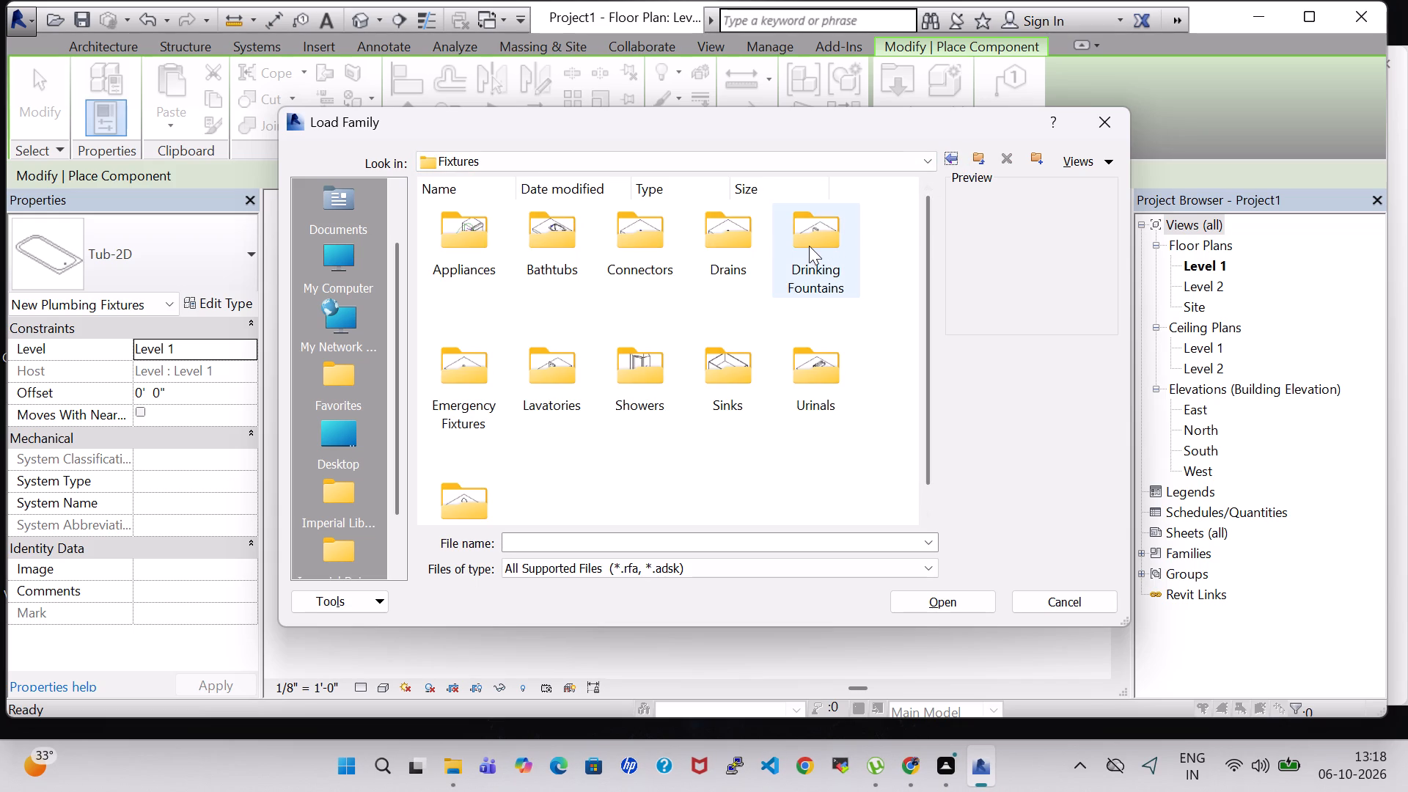
scroll(636, 409, down, 1)
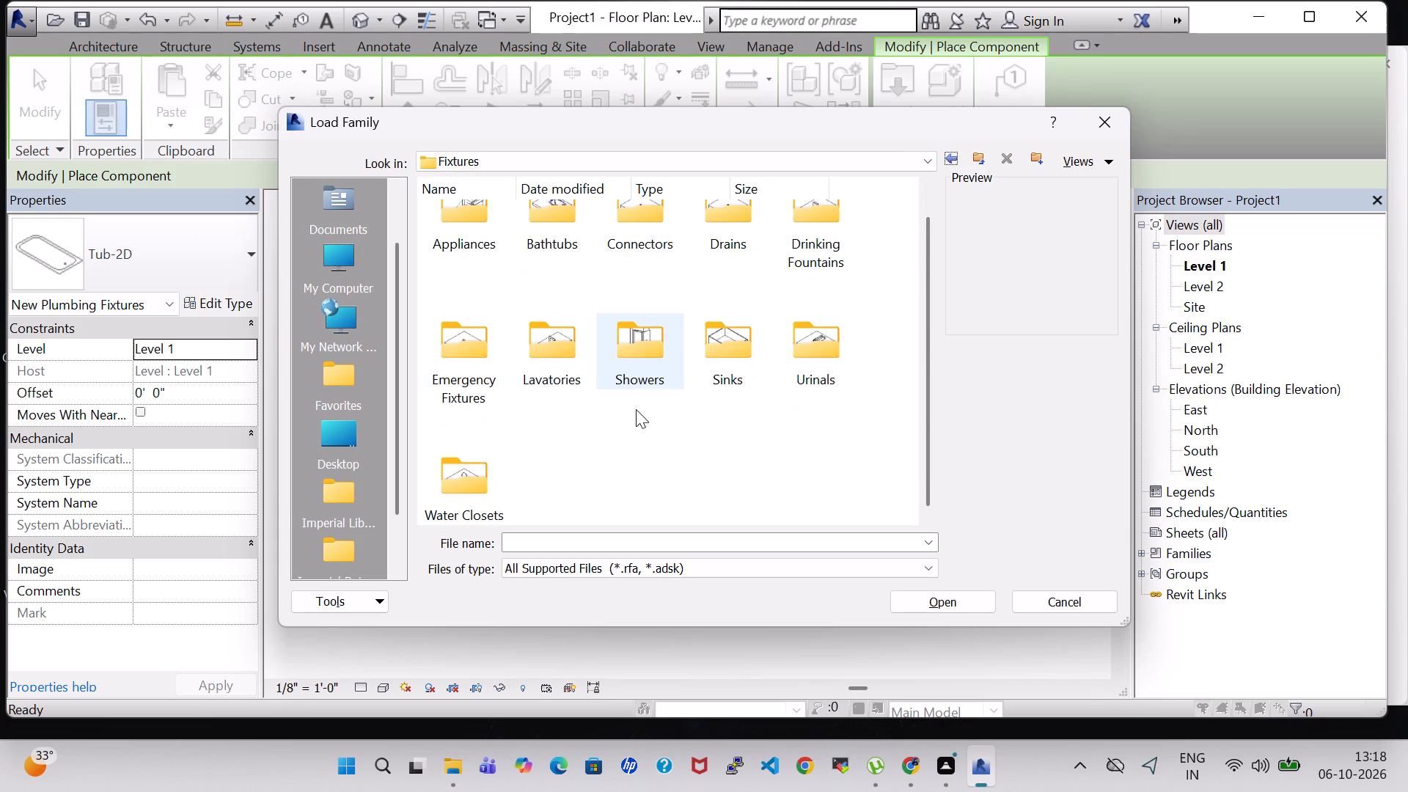
double_click(803, 340)
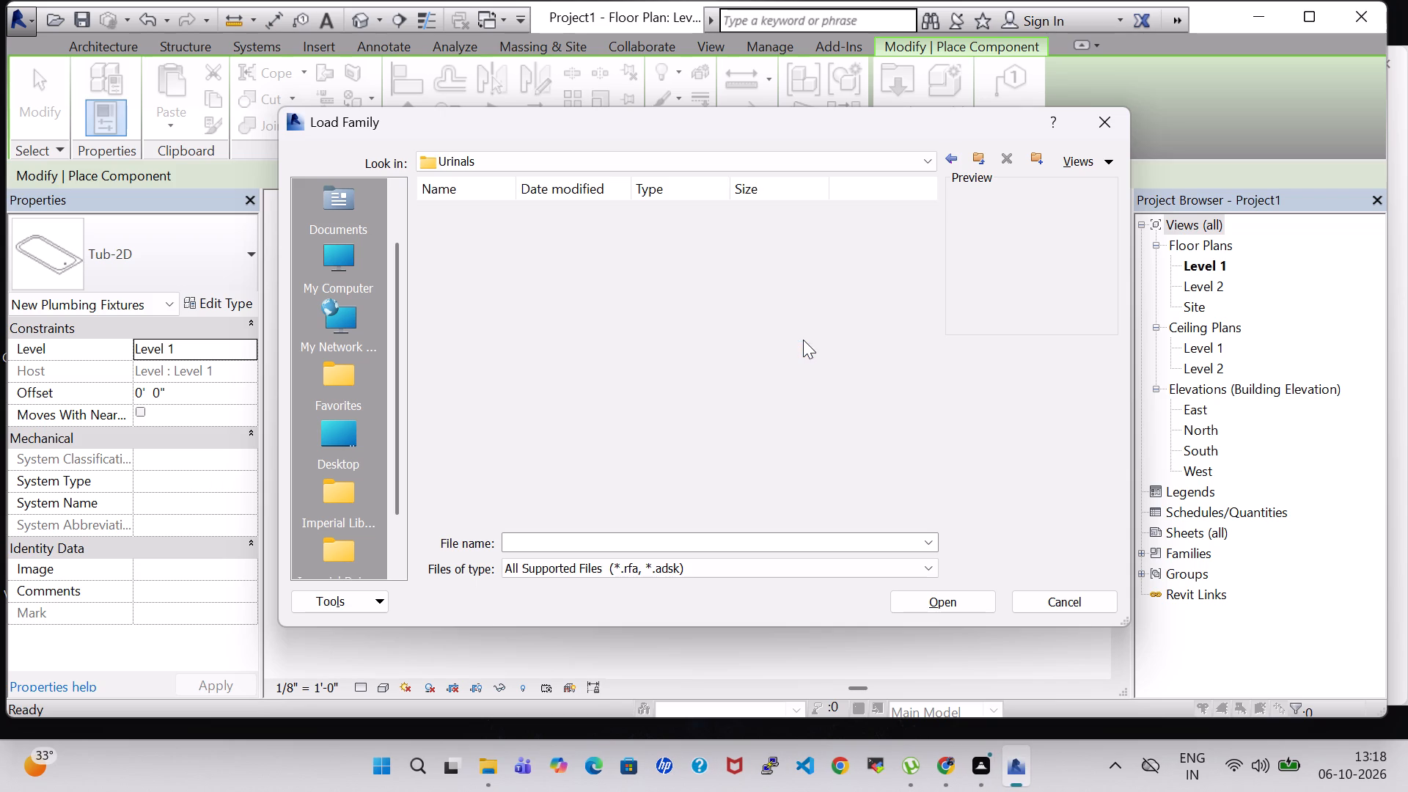
click(953, 161)
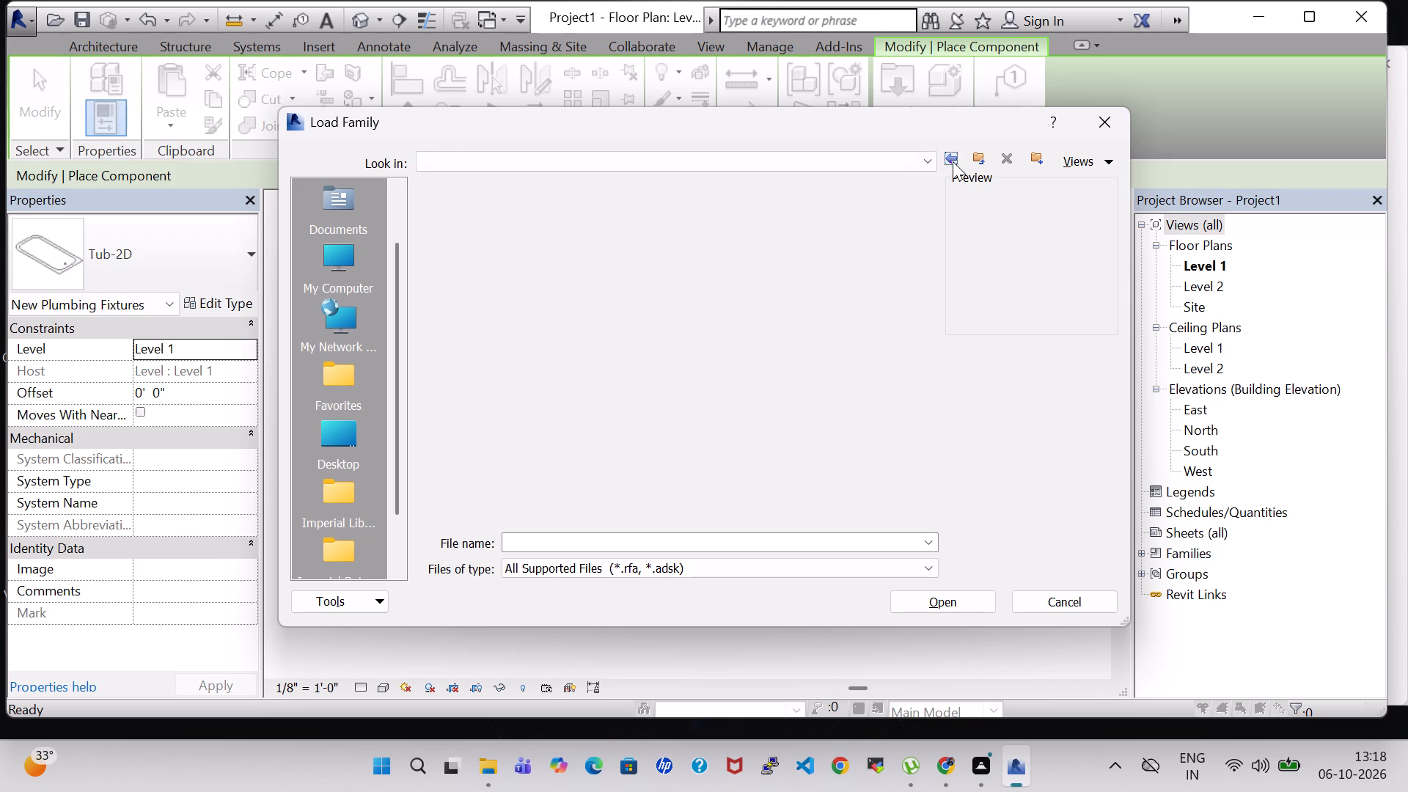
scroll(596, 406, up, 1)
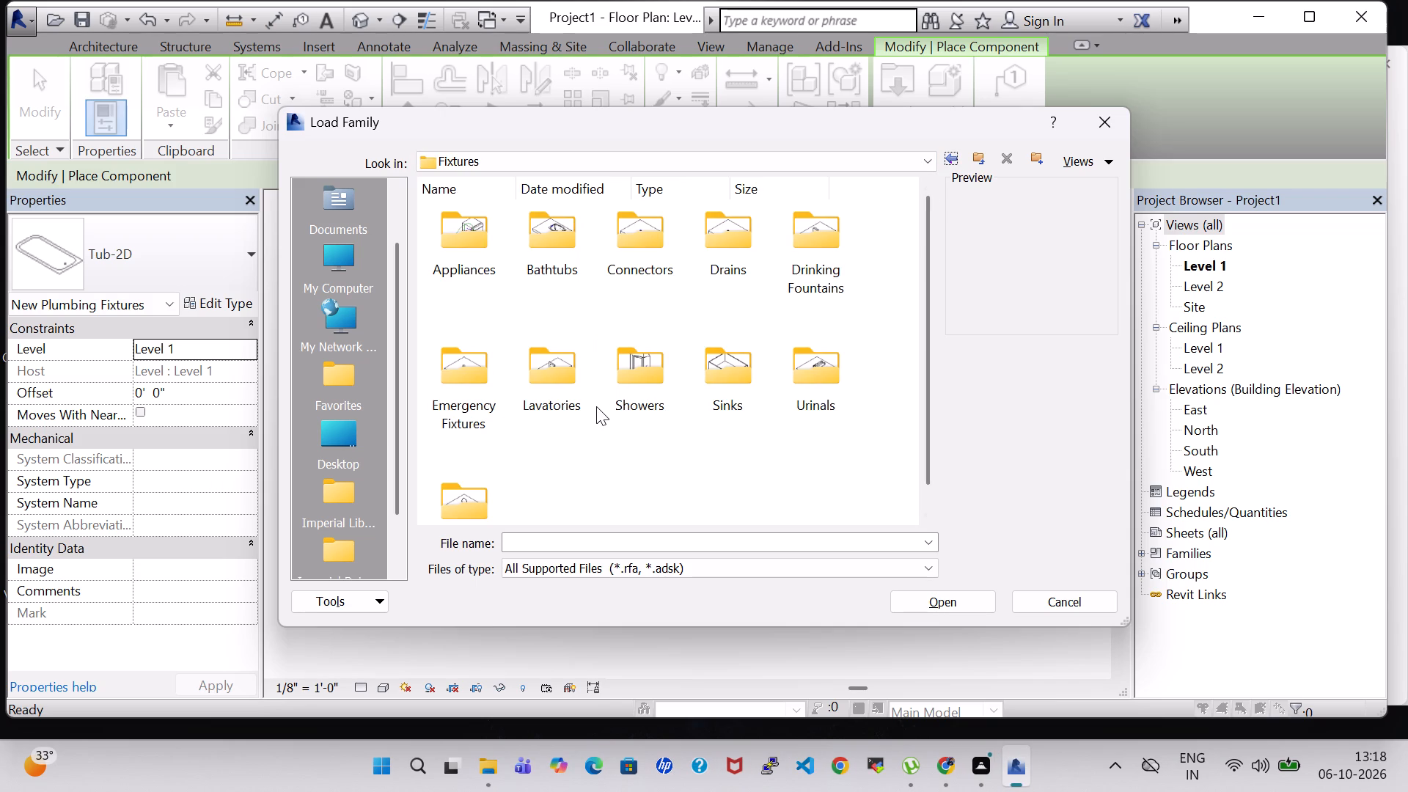
double_click(557, 232)
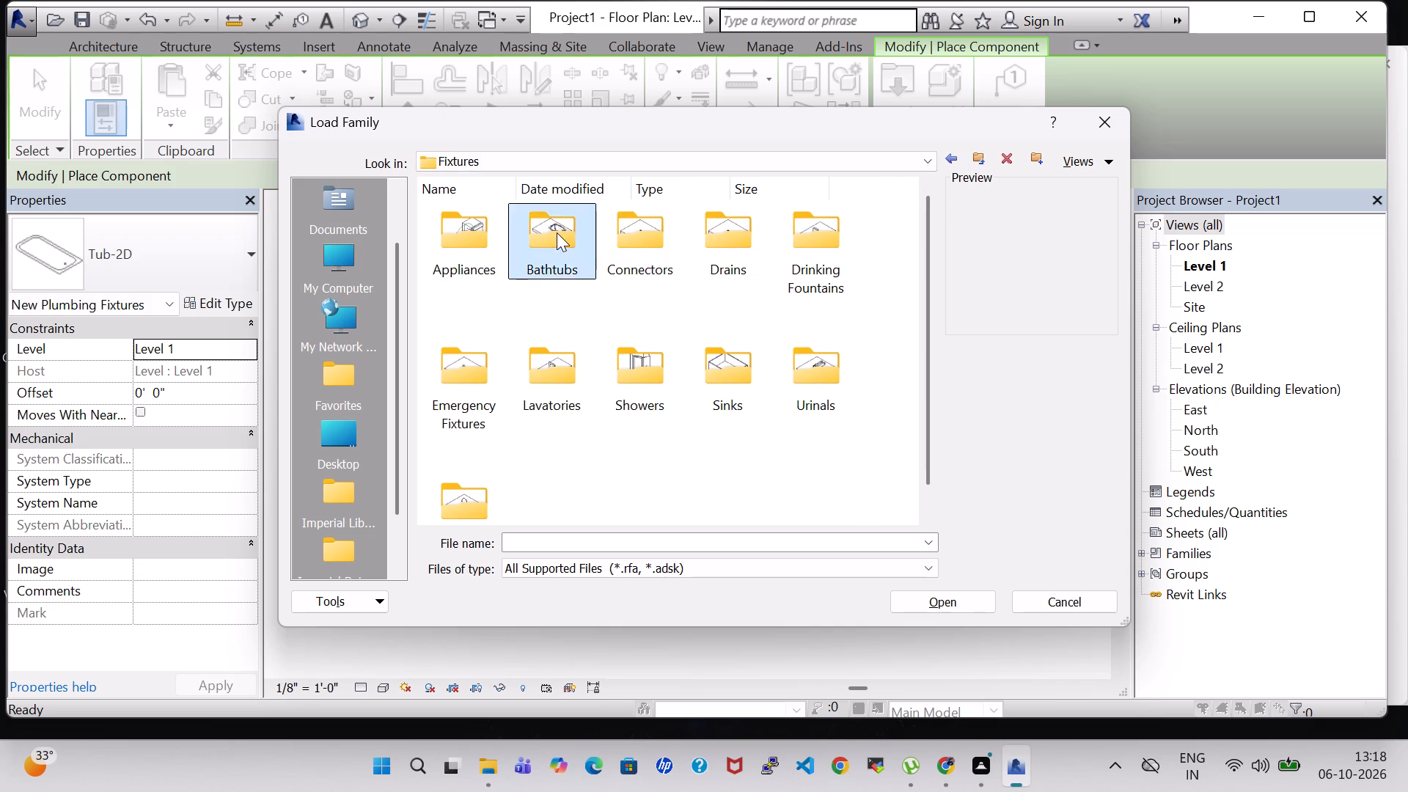
click(944, 163)
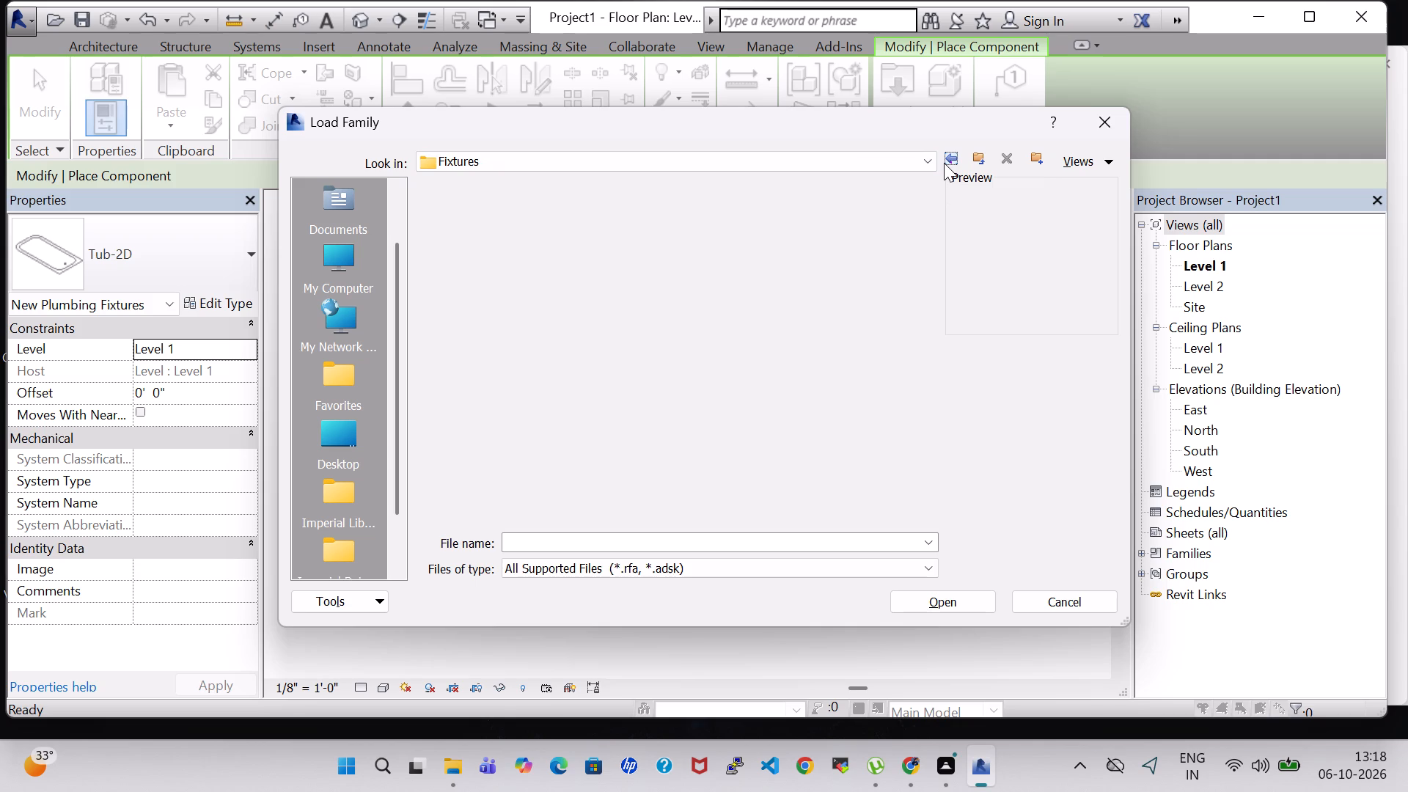
click(944, 163)
click(944, 163)
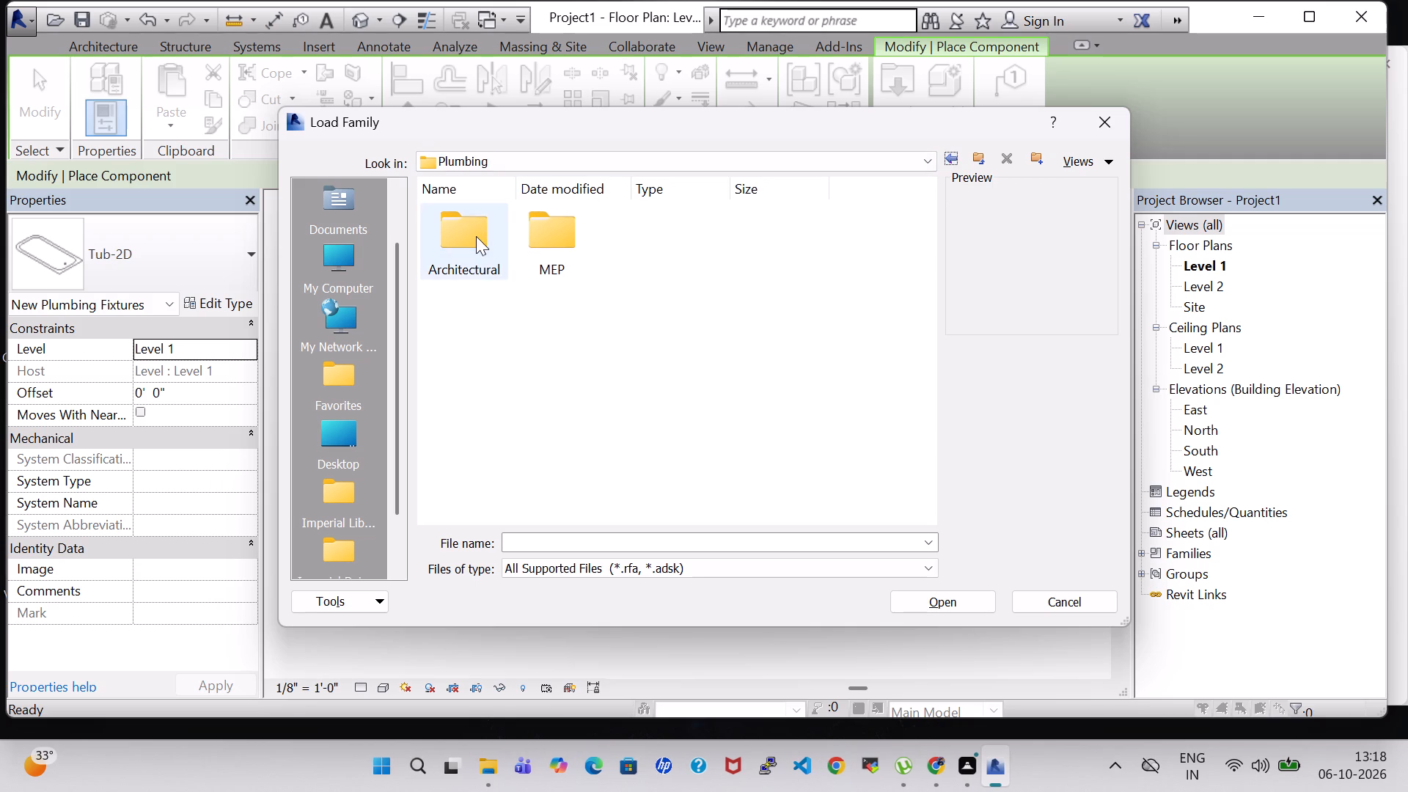
double_click(476, 236)
click(941, 163)
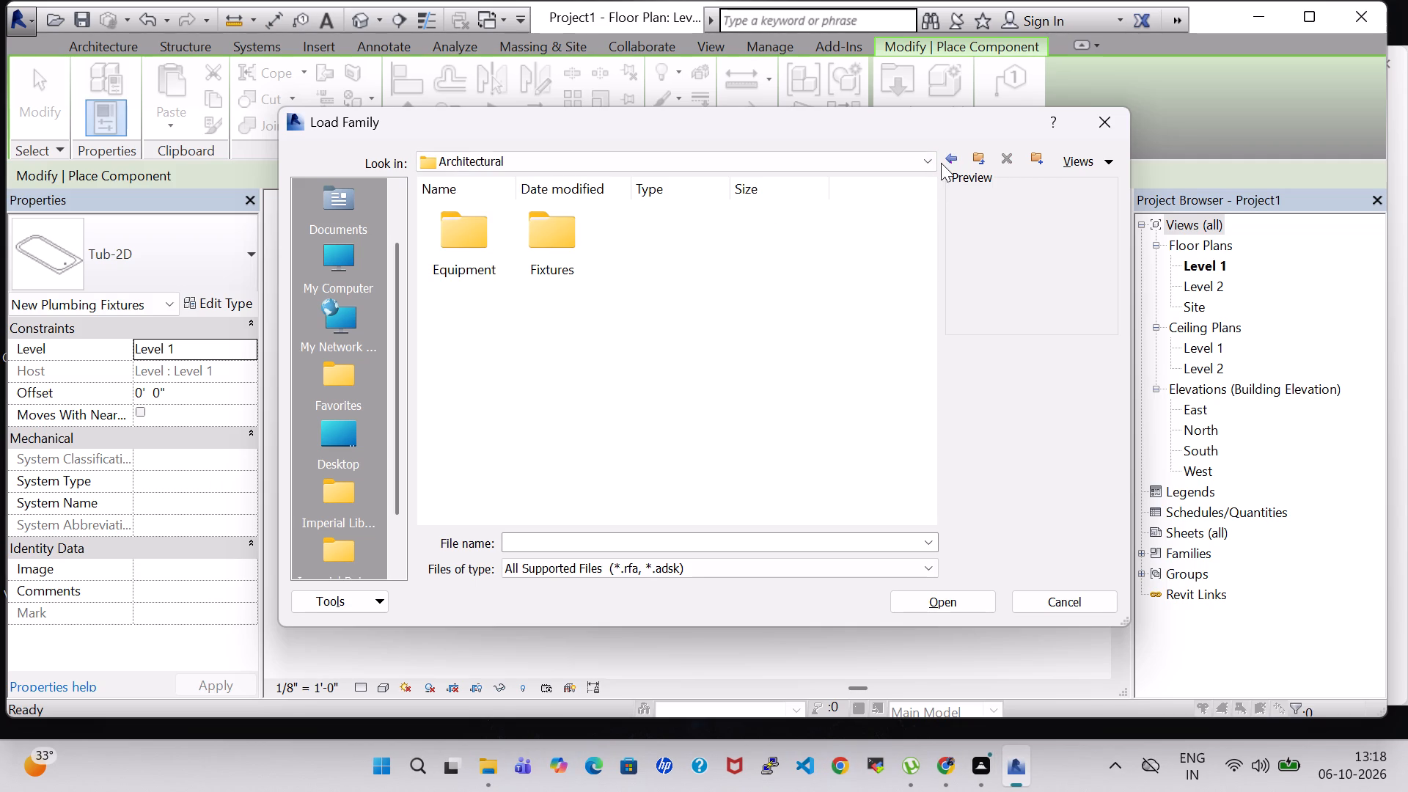
click(944, 163)
click(944, 163)
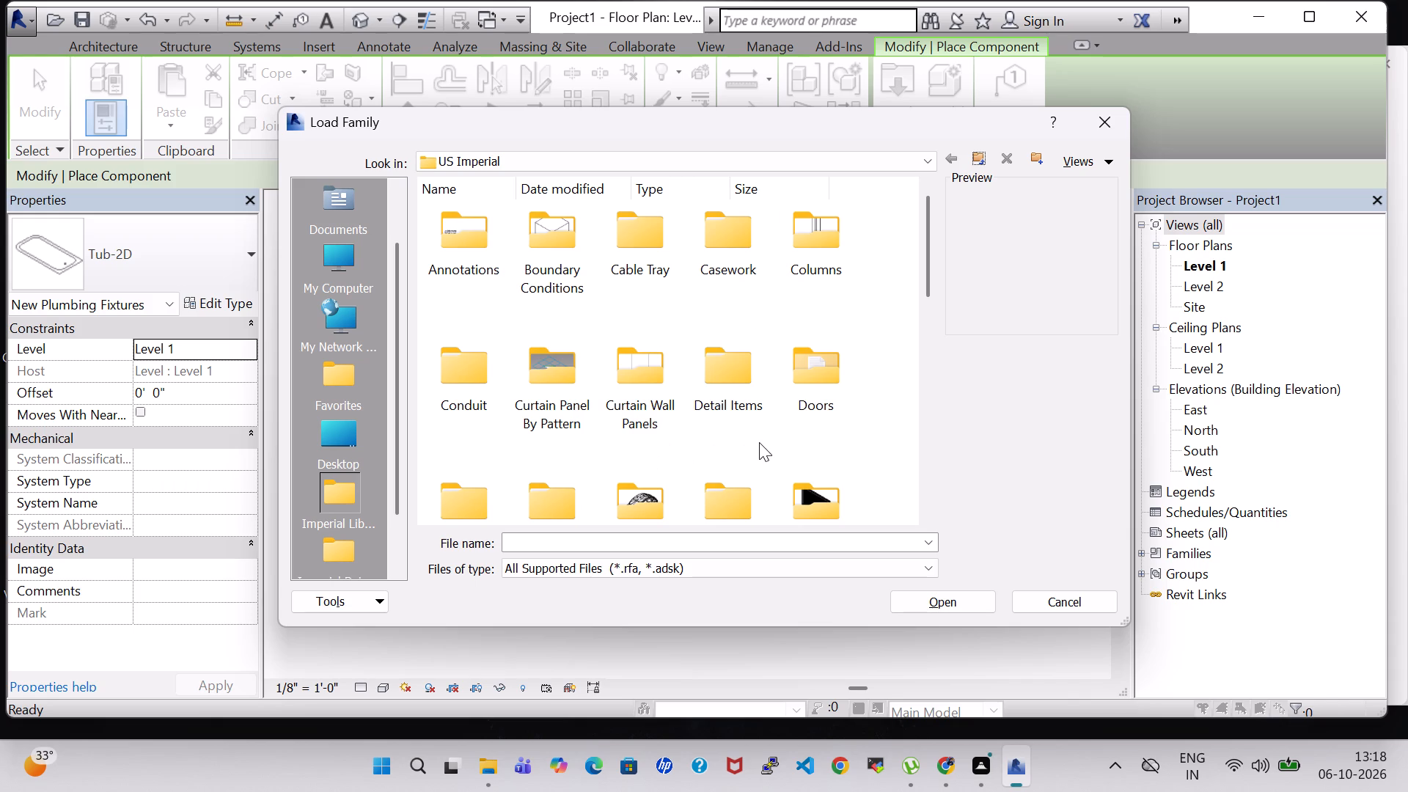
Load the RPC Beetle family from the Entourage folder and place one car in the open bay at the plan's lower-left corner.
scroll(759, 442, down, 1)
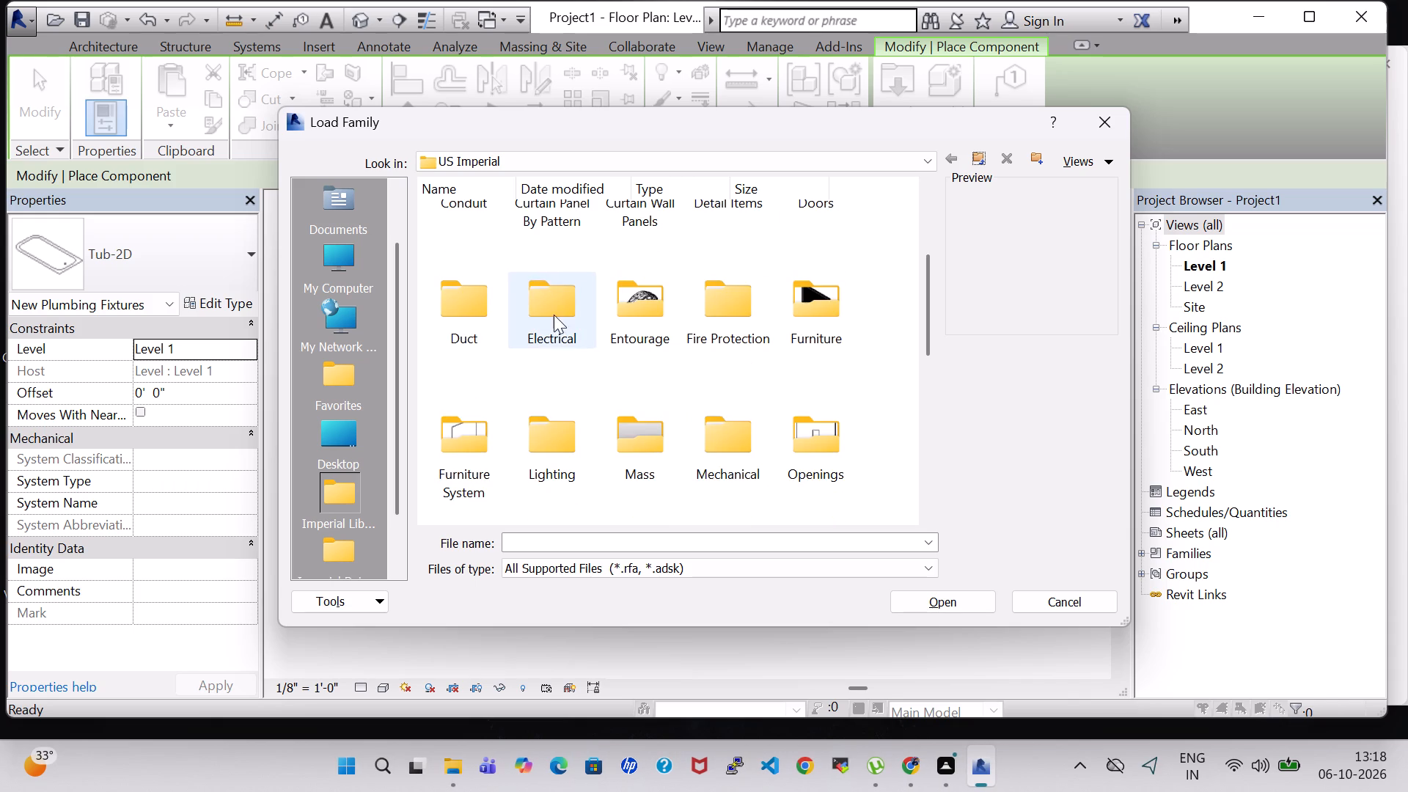
scroll(650, 330, up, 1)
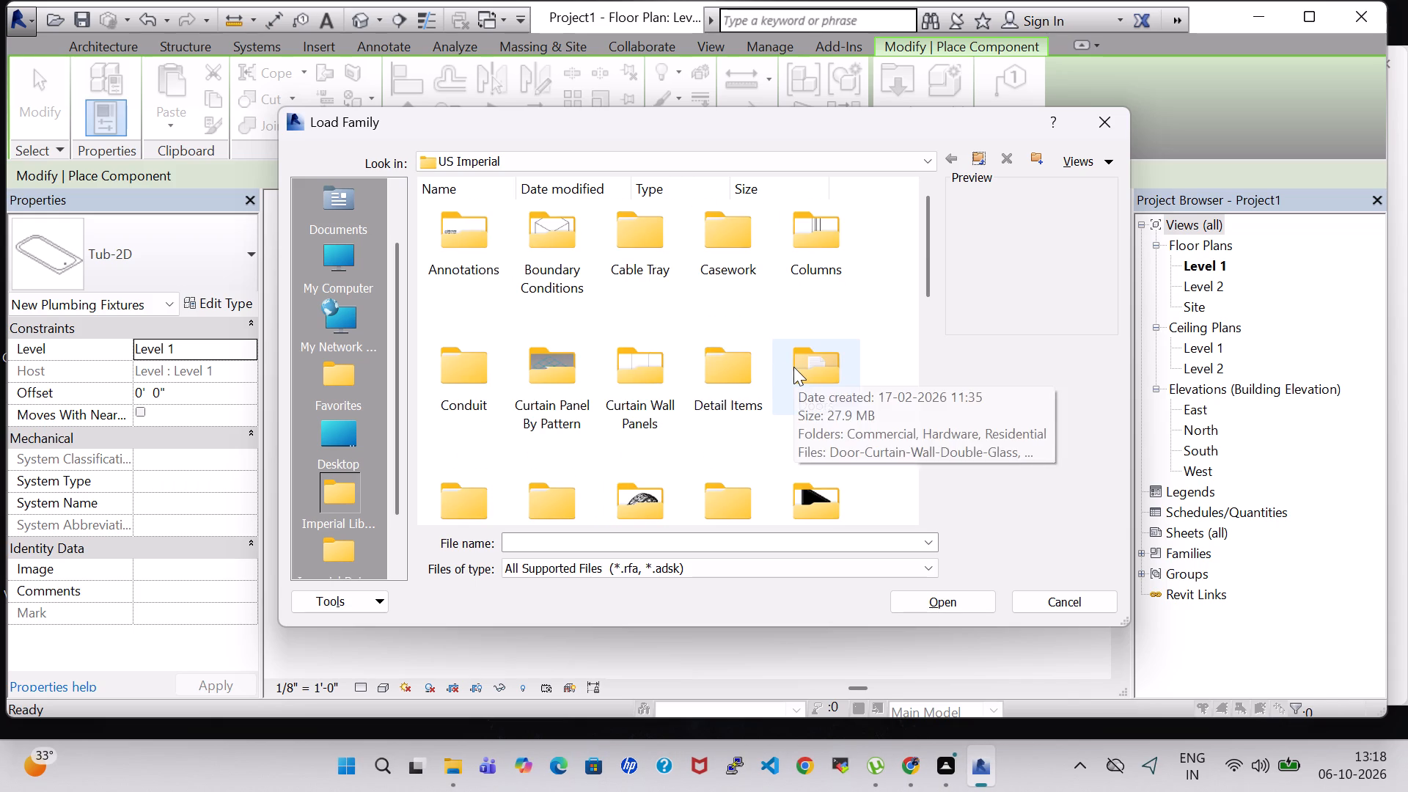
scroll(677, 354, up, 1)
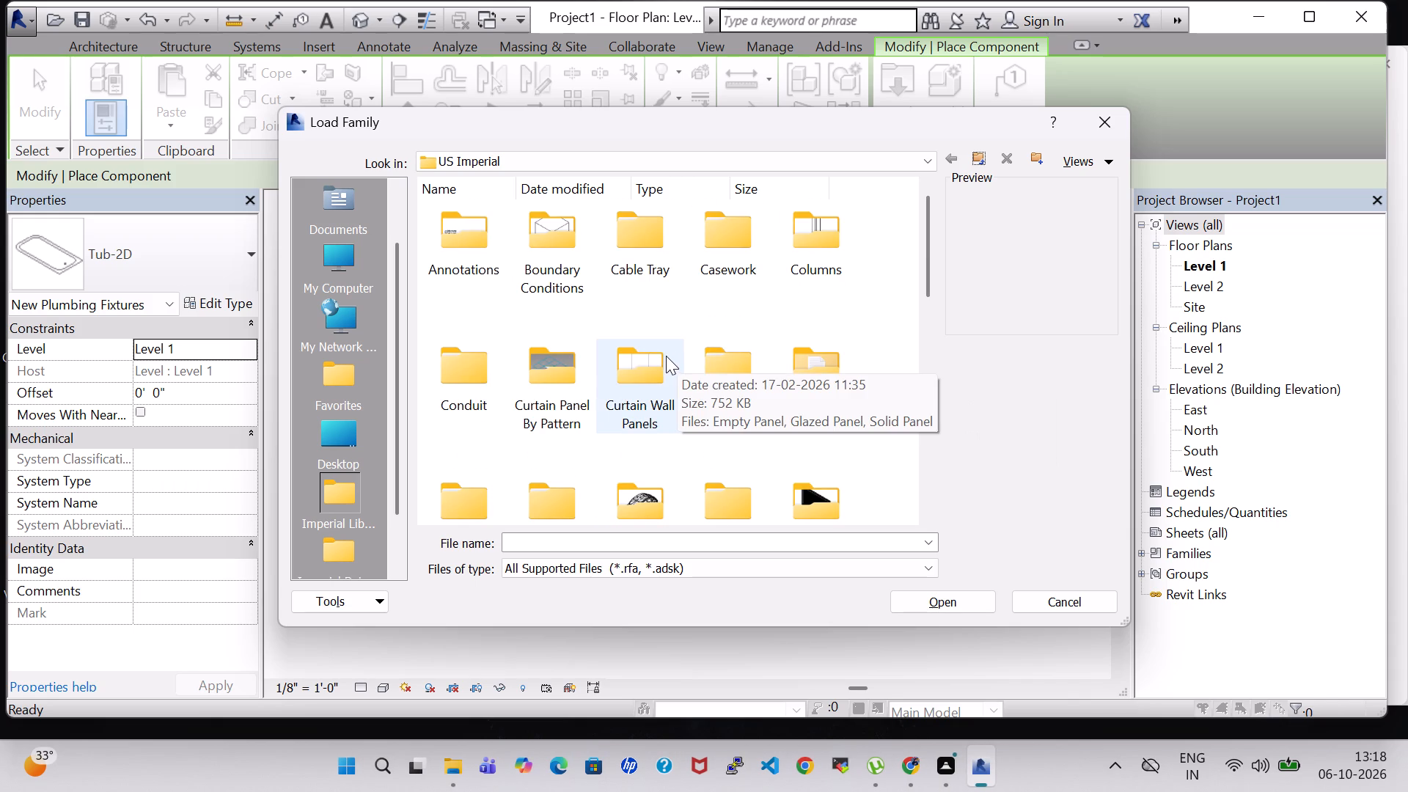
scroll(783, 381, down, 1)
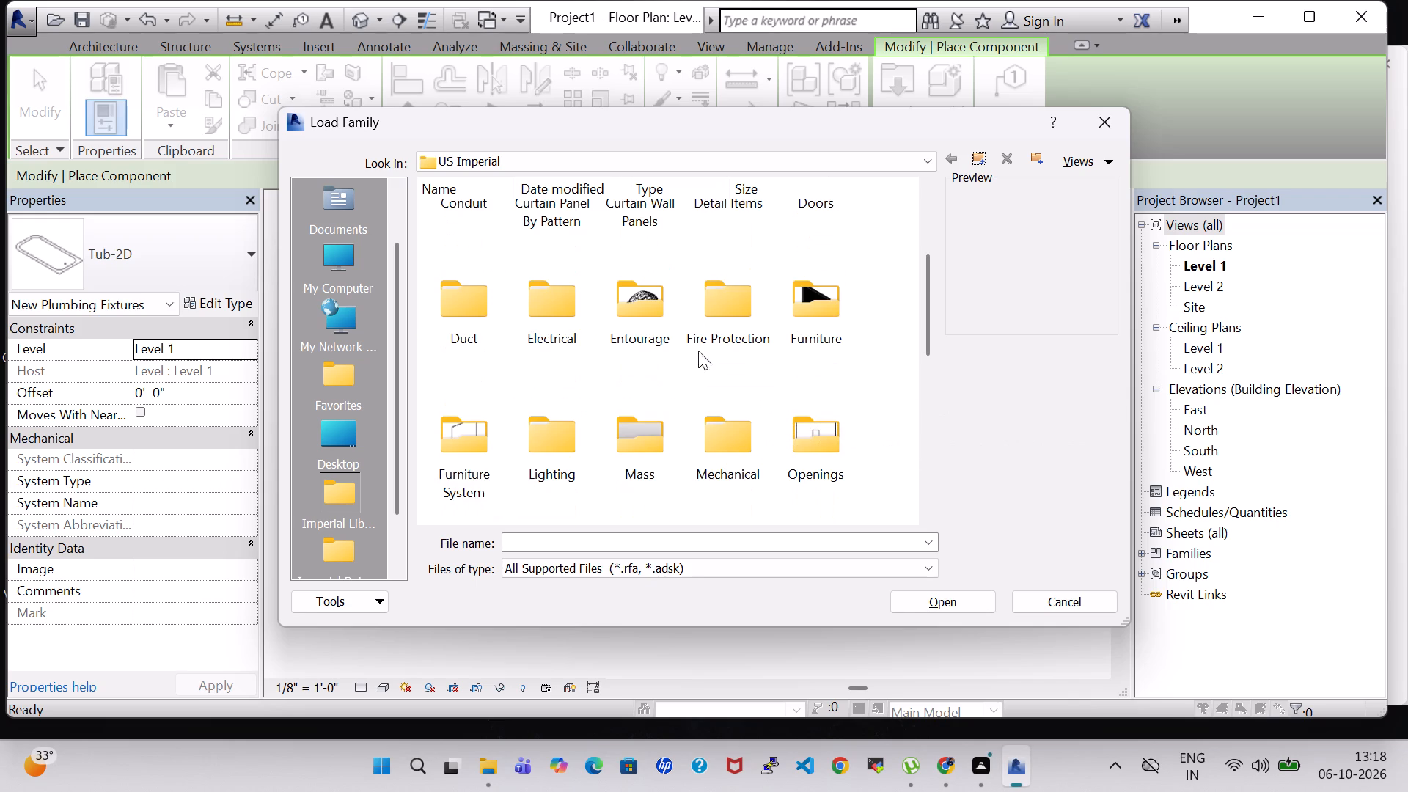
double_click(621, 326)
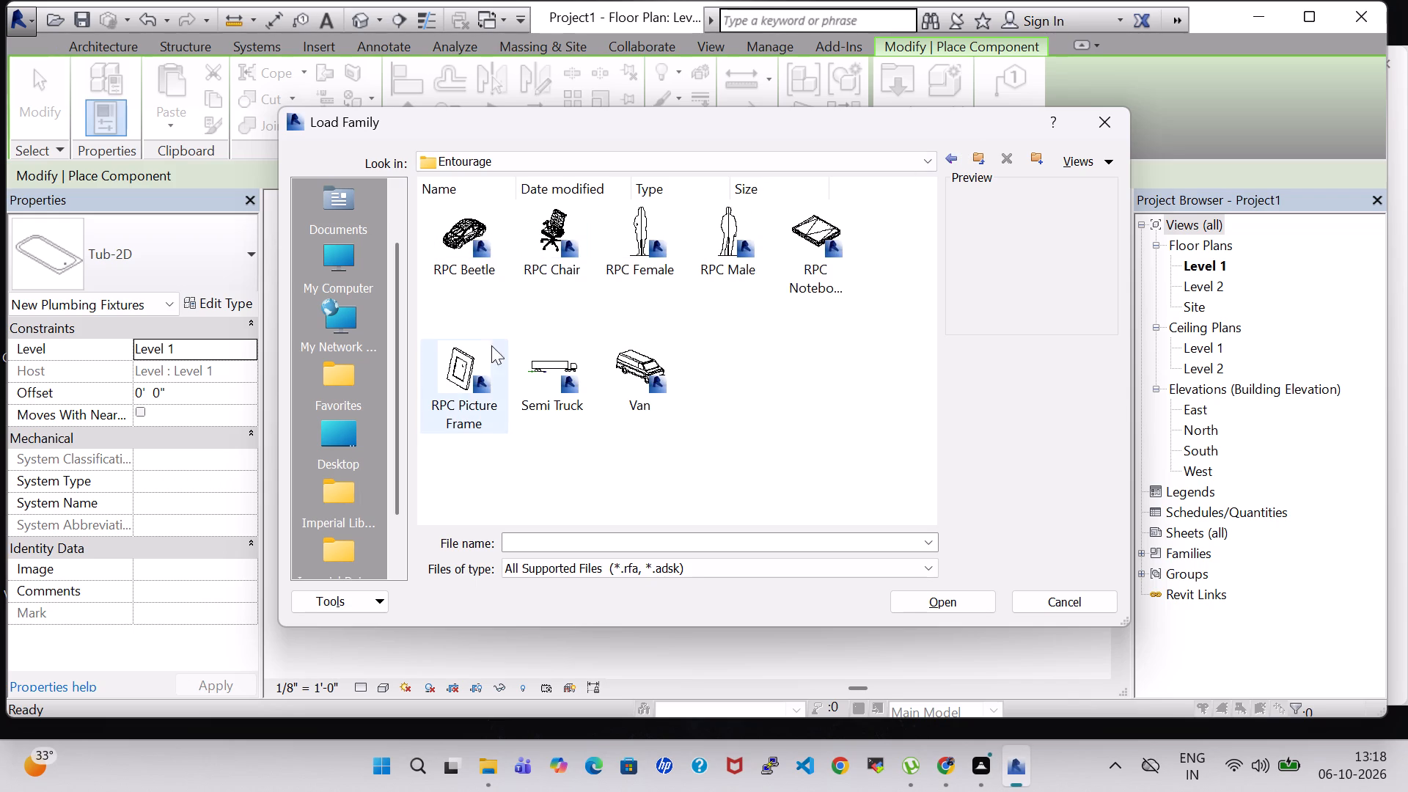
click(474, 248)
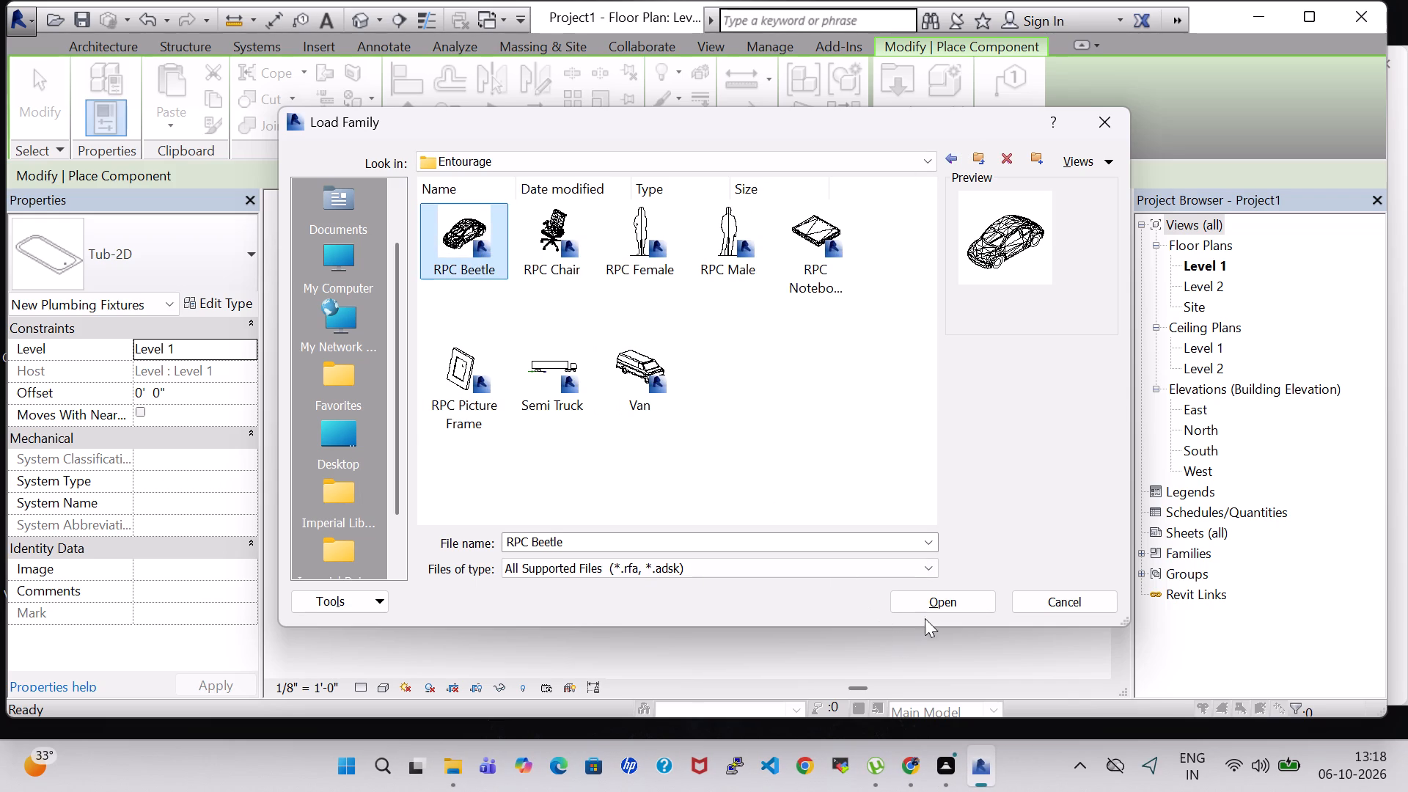
click(929, 610)
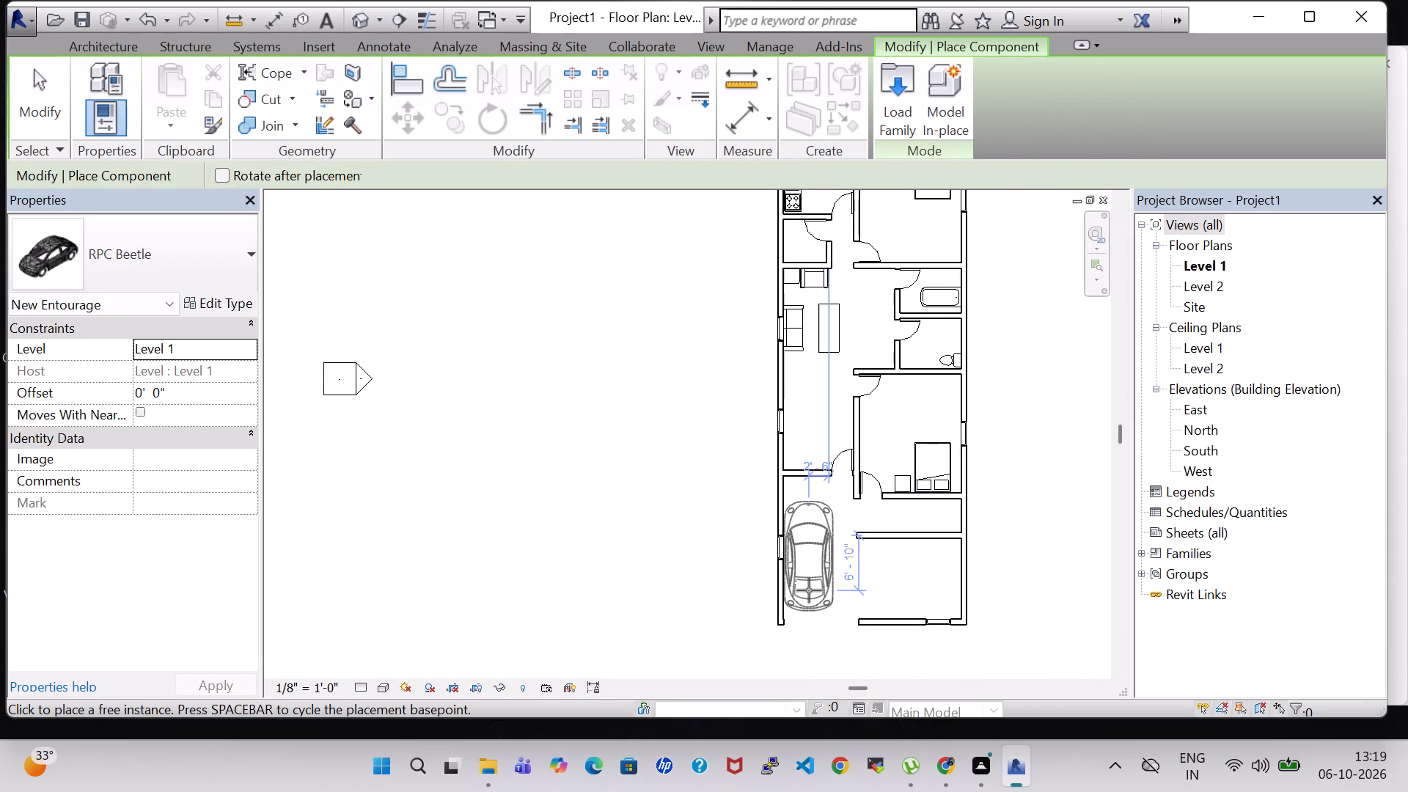
click(813, 591)
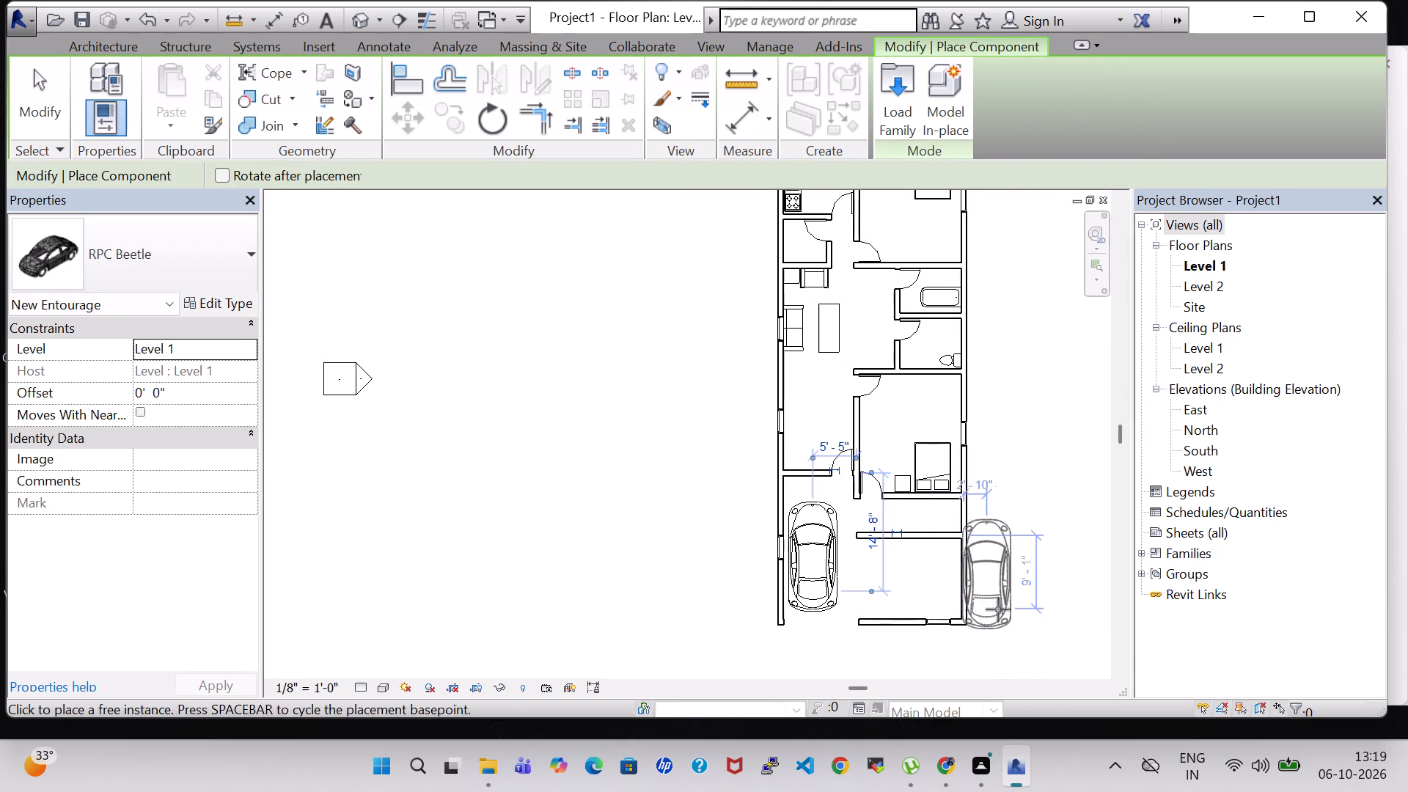
key(Escape)
key(Escape)
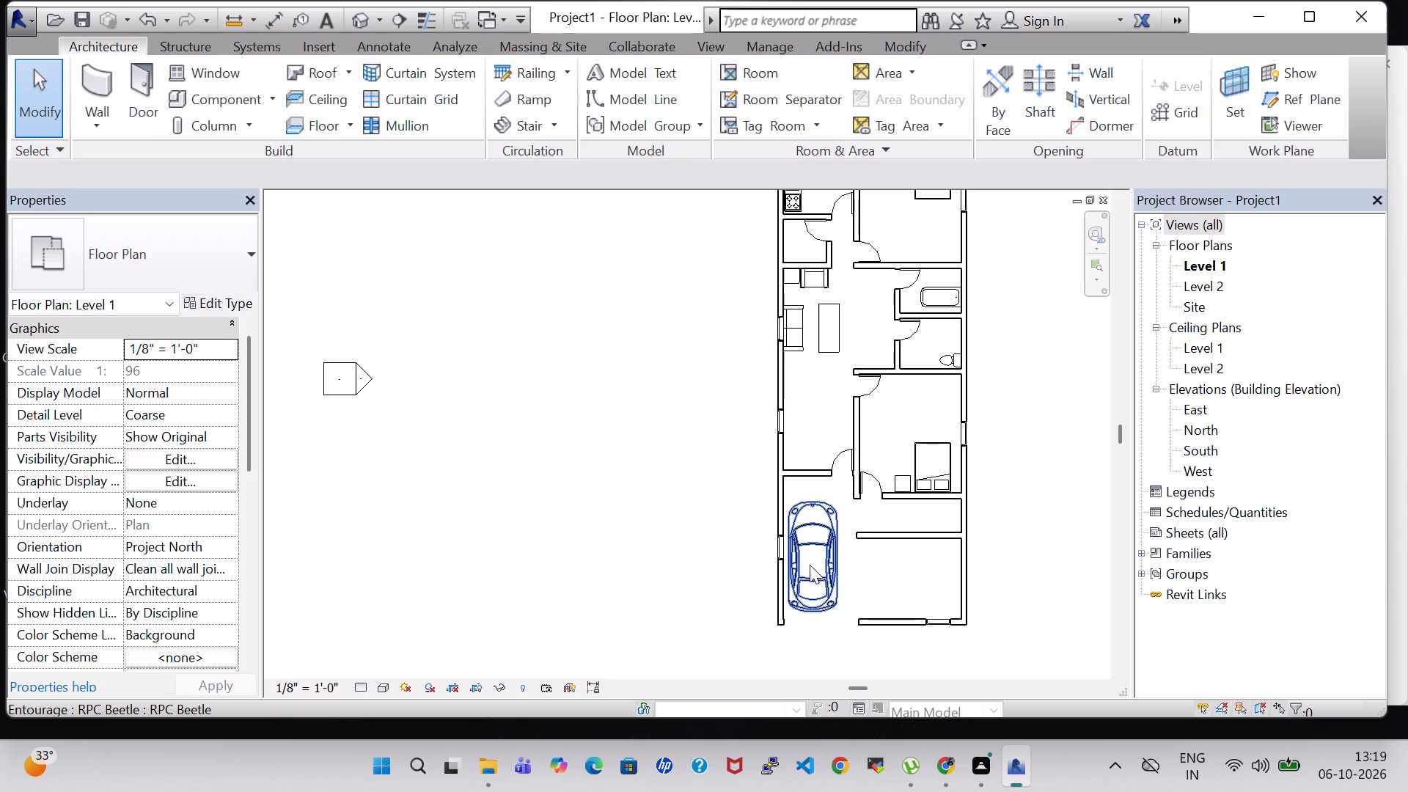
Examine the type properties of the placed RPC Beetle car, then close them and deselect the car.
click(810, 565)
click(236, 300)
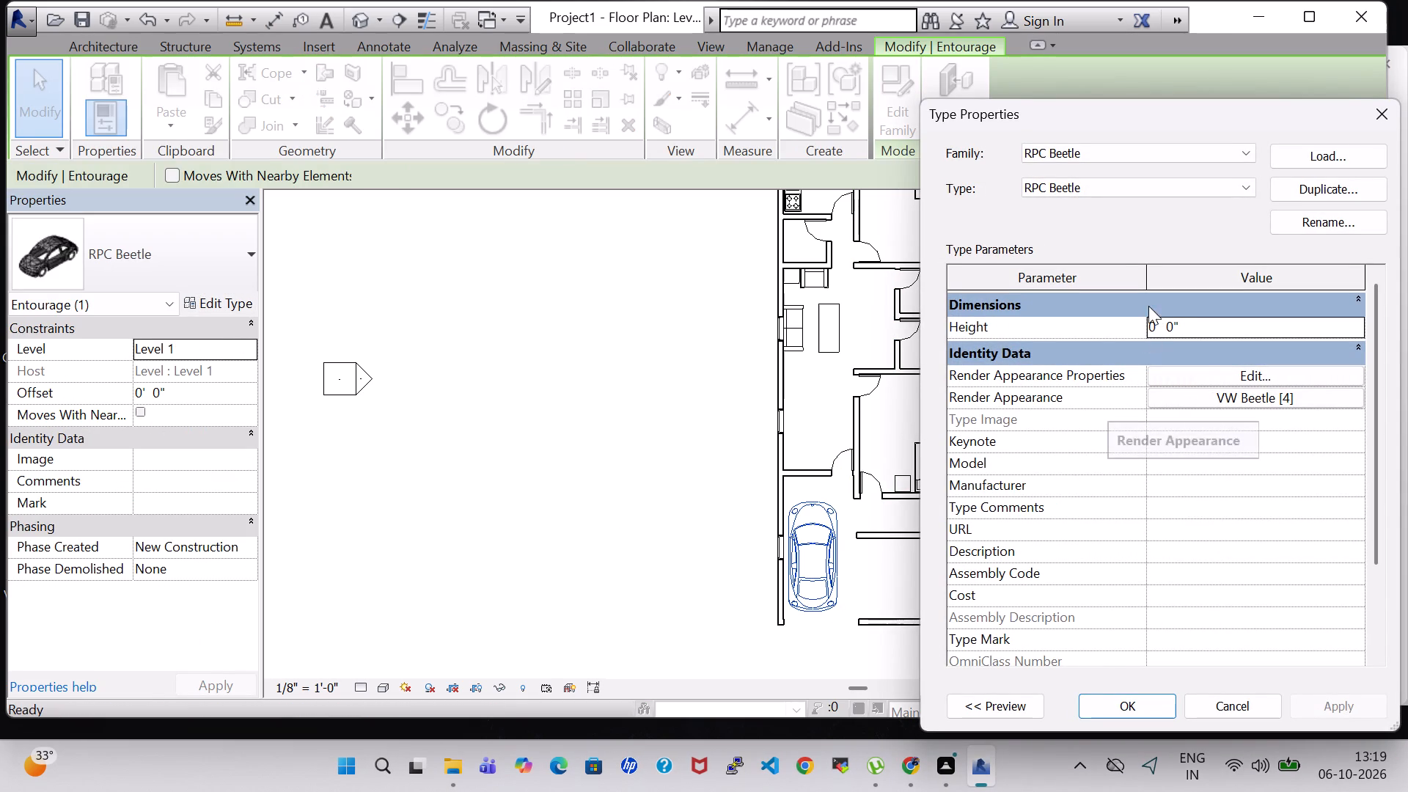
click(1393, 109)
click(538, 505)
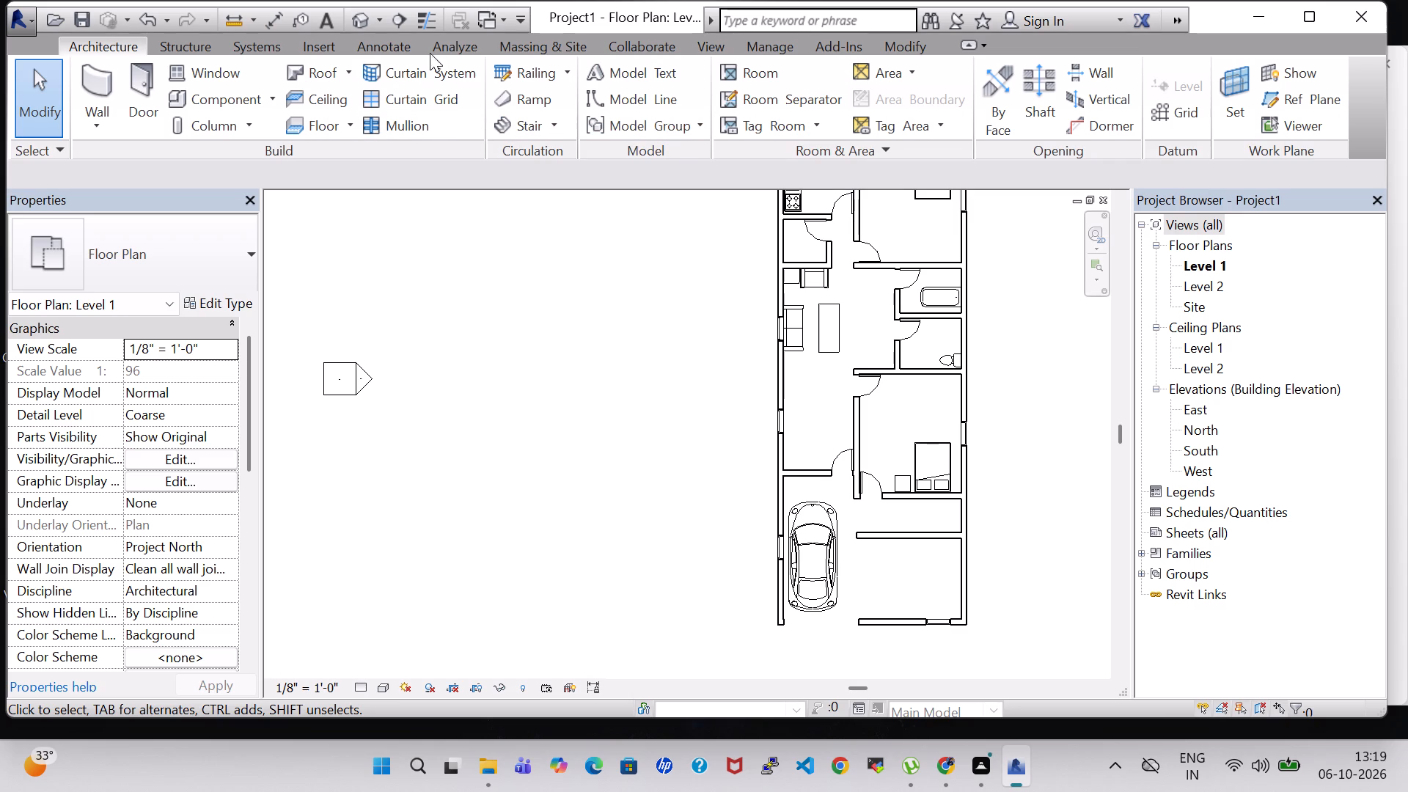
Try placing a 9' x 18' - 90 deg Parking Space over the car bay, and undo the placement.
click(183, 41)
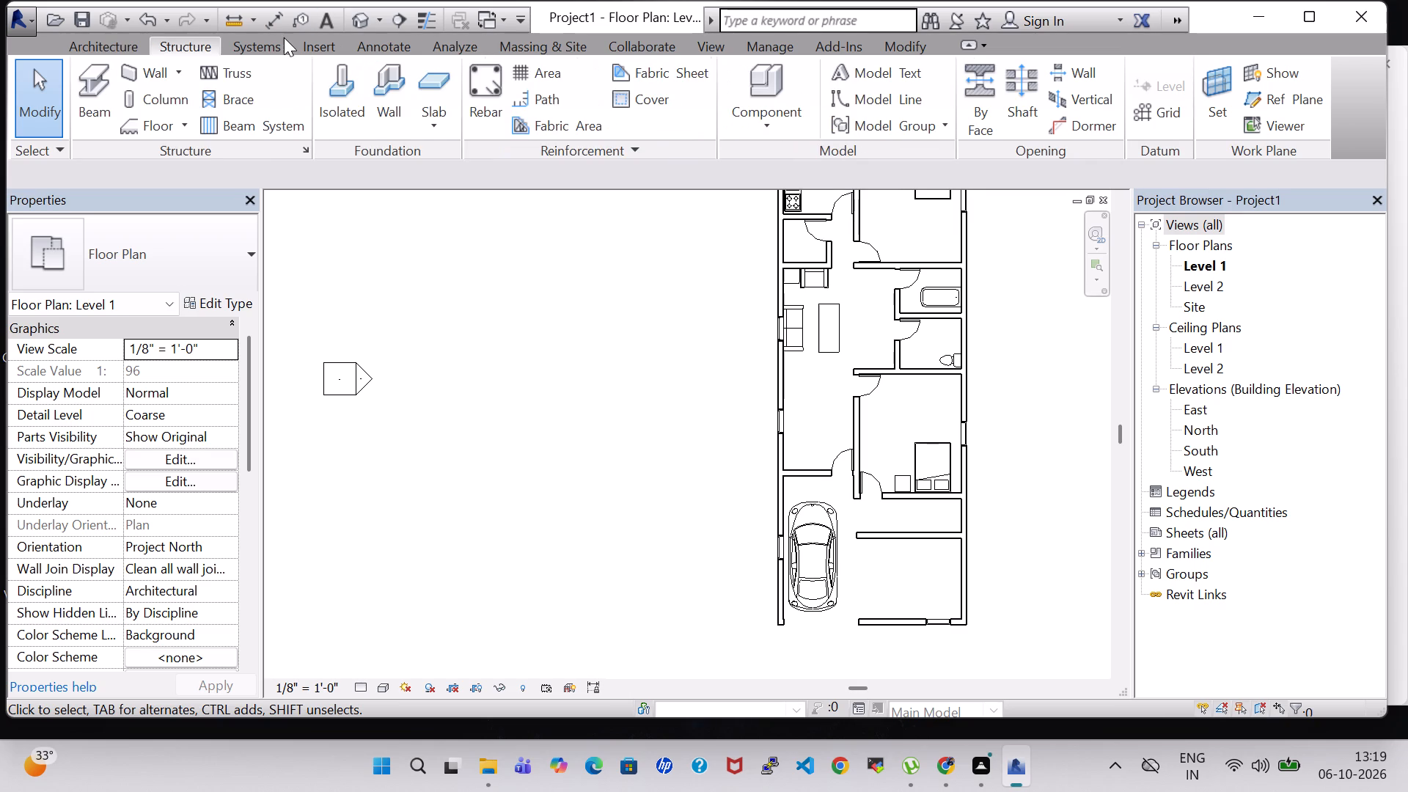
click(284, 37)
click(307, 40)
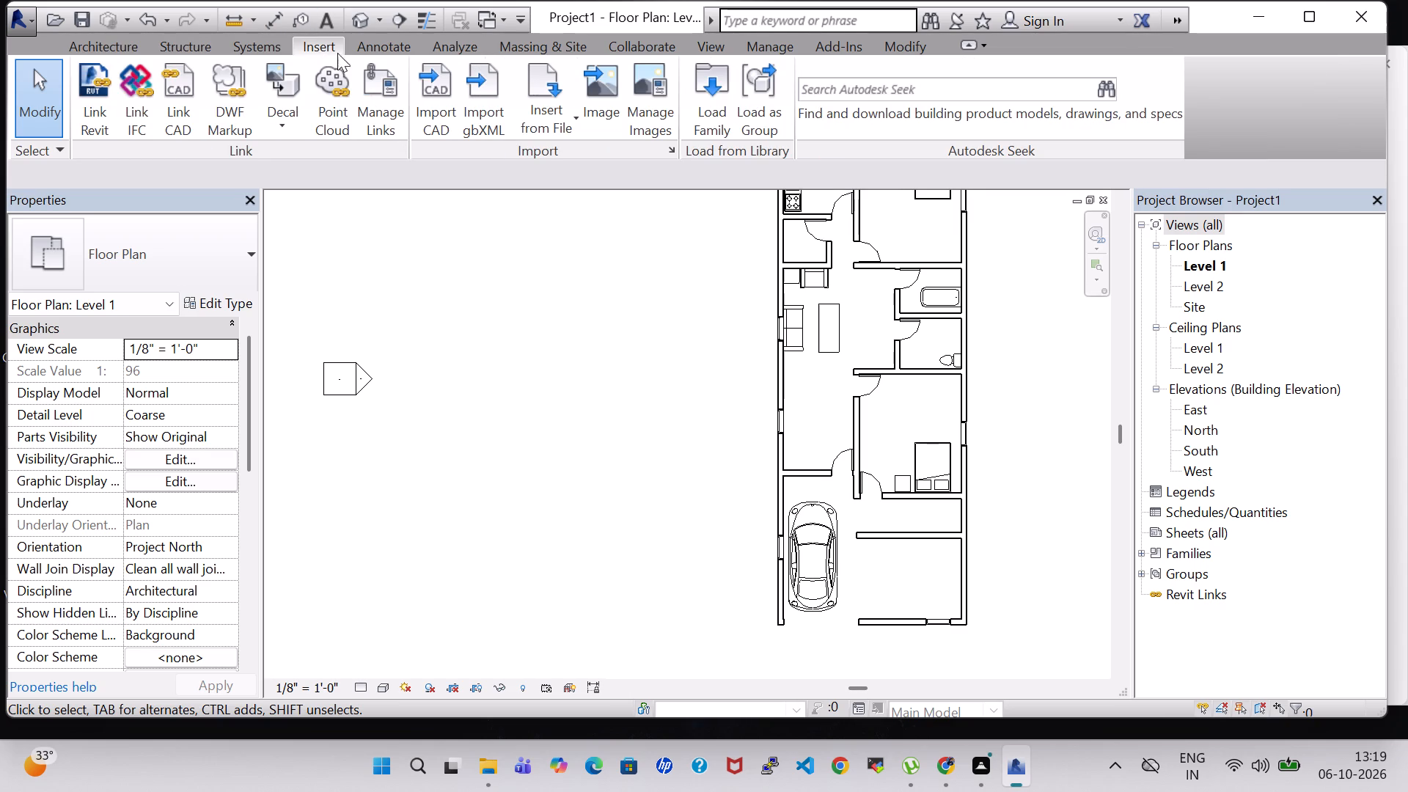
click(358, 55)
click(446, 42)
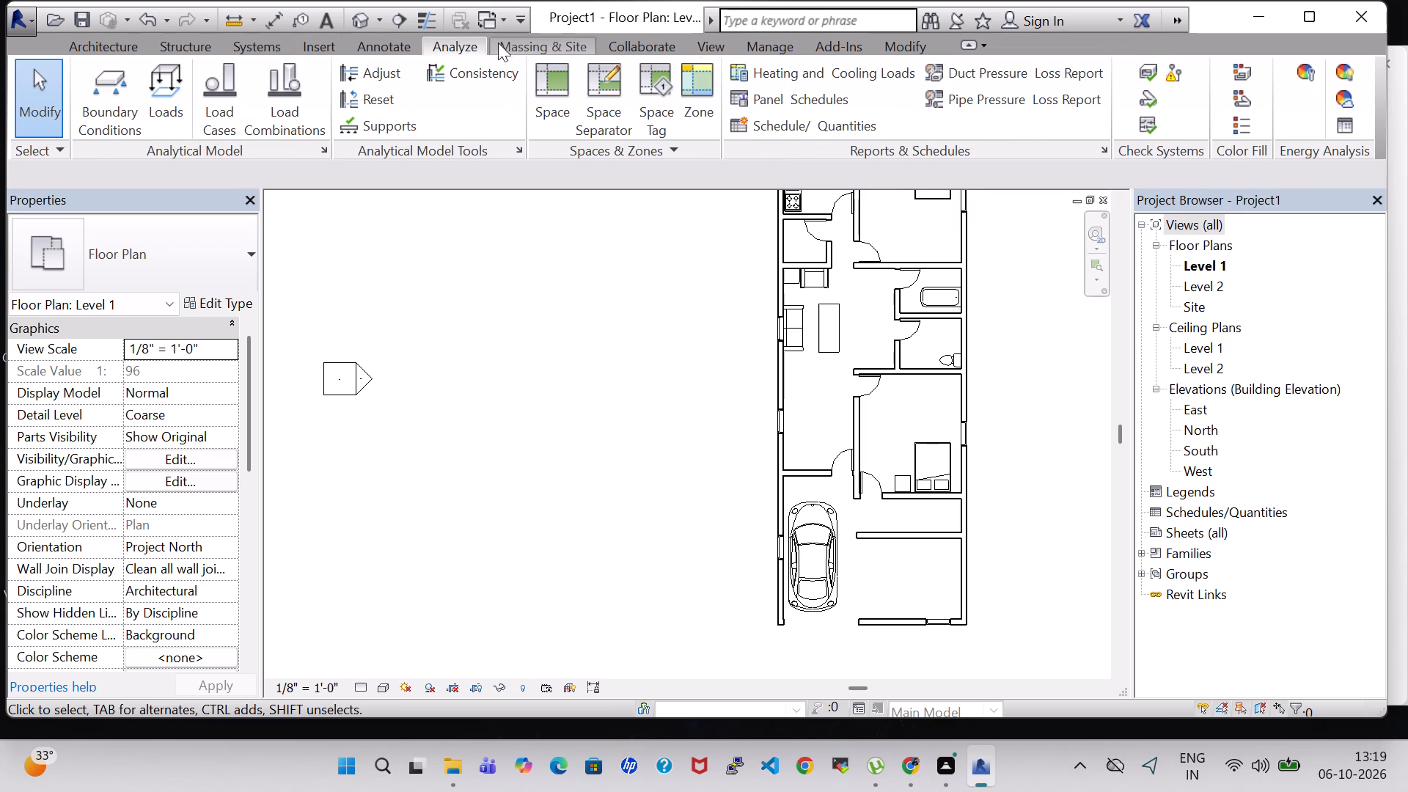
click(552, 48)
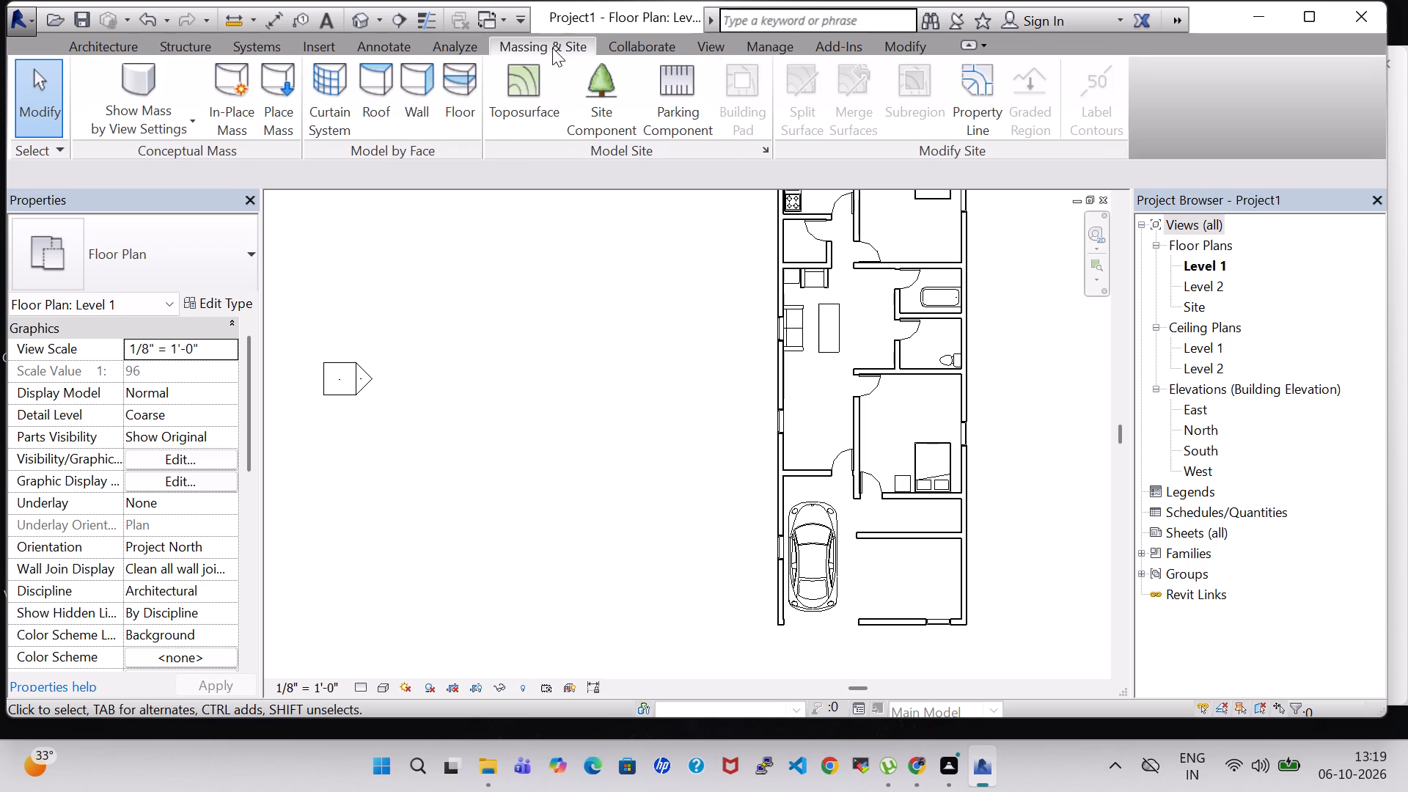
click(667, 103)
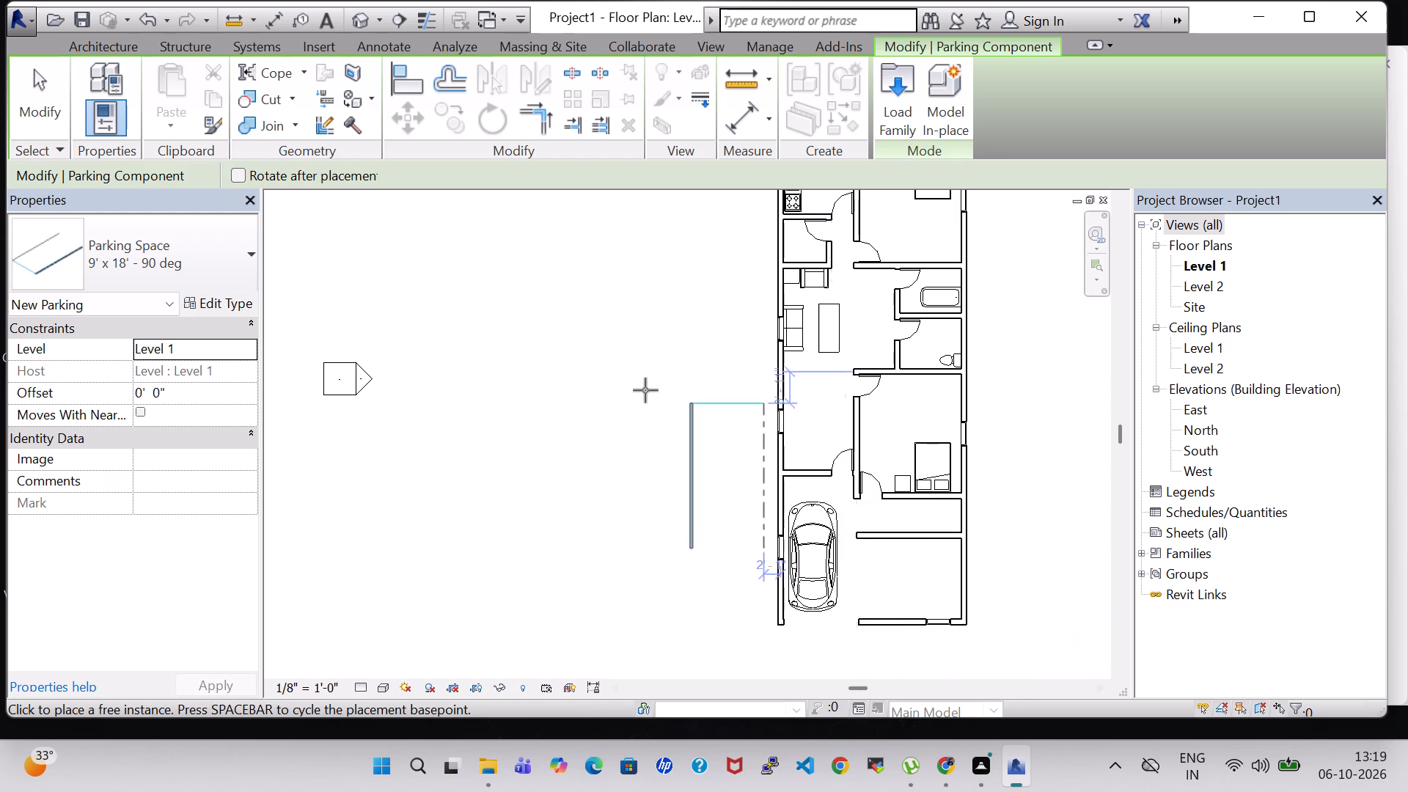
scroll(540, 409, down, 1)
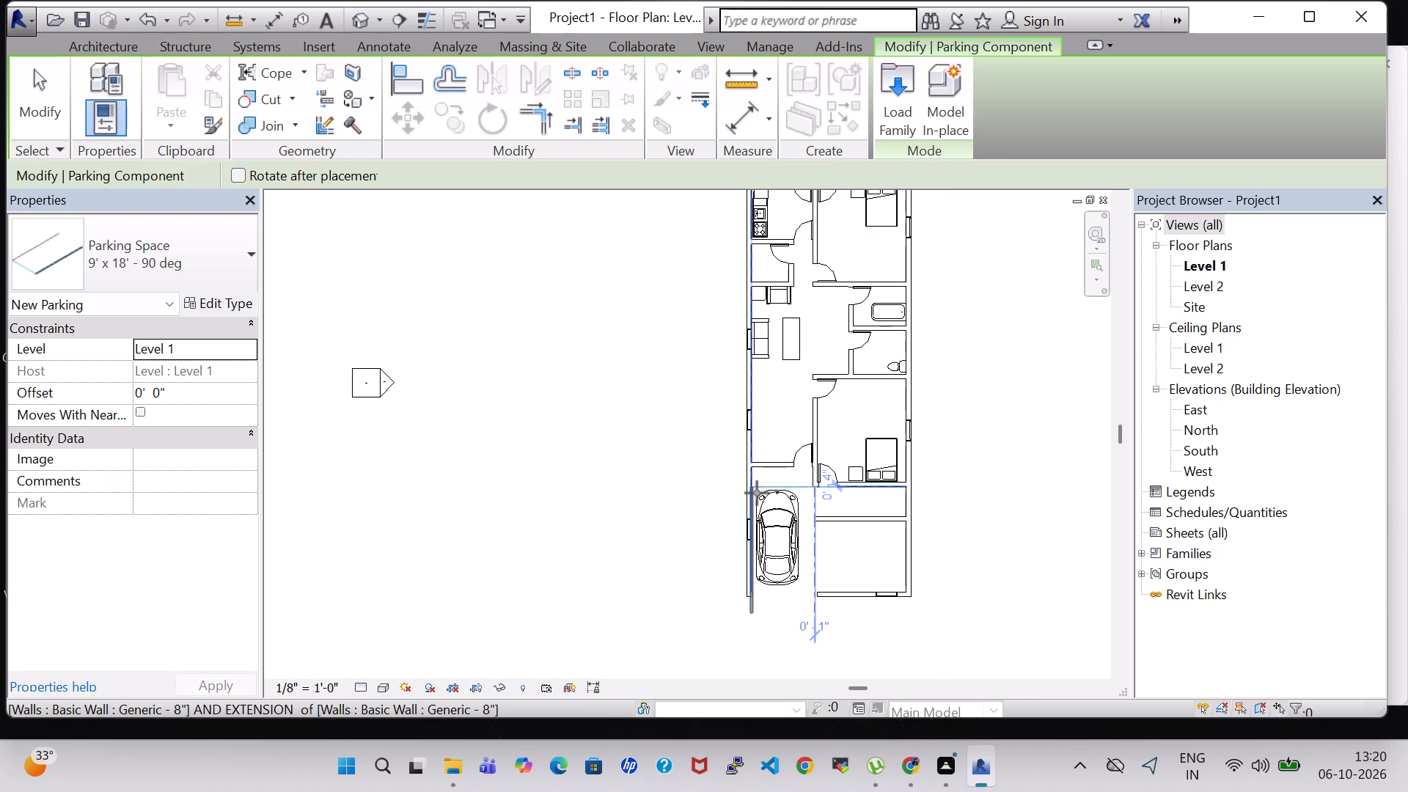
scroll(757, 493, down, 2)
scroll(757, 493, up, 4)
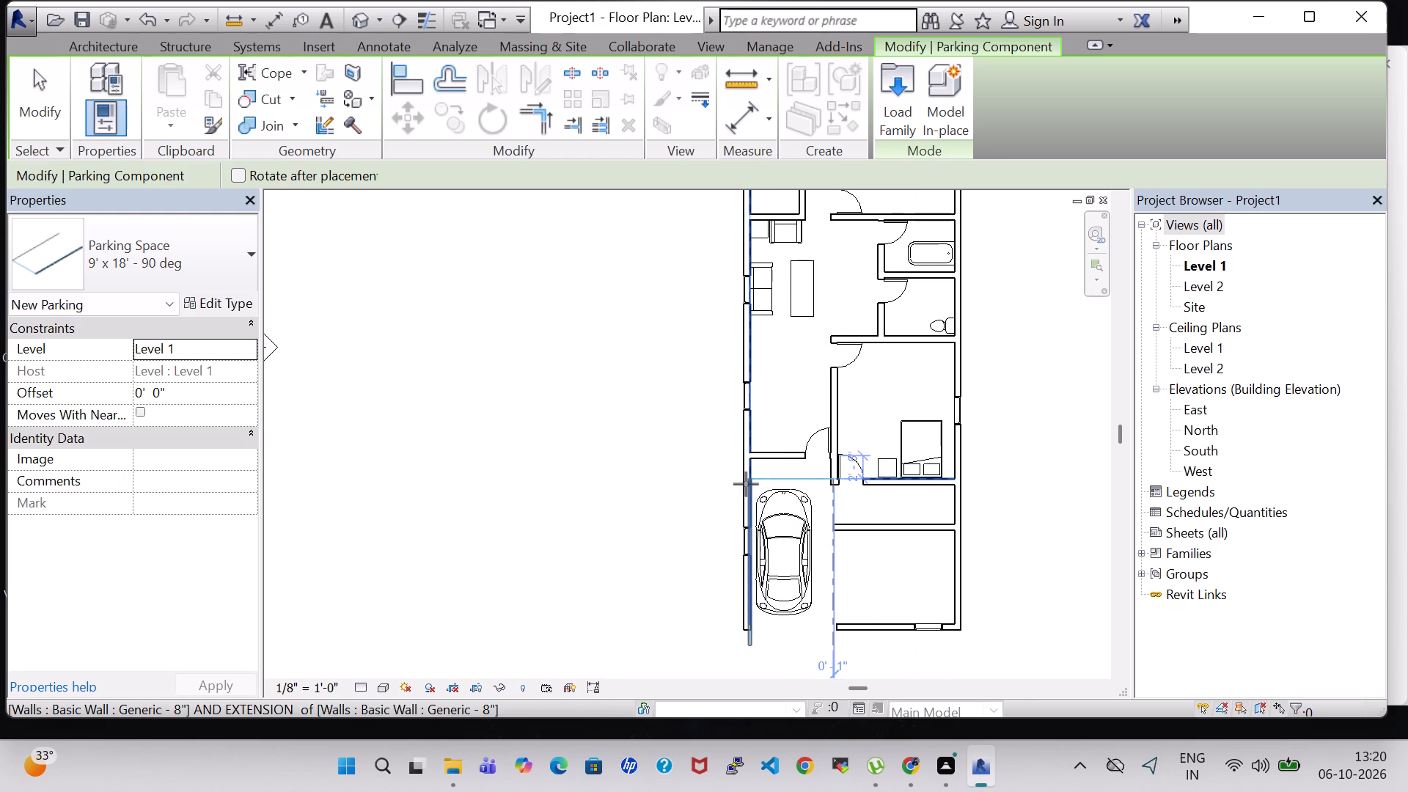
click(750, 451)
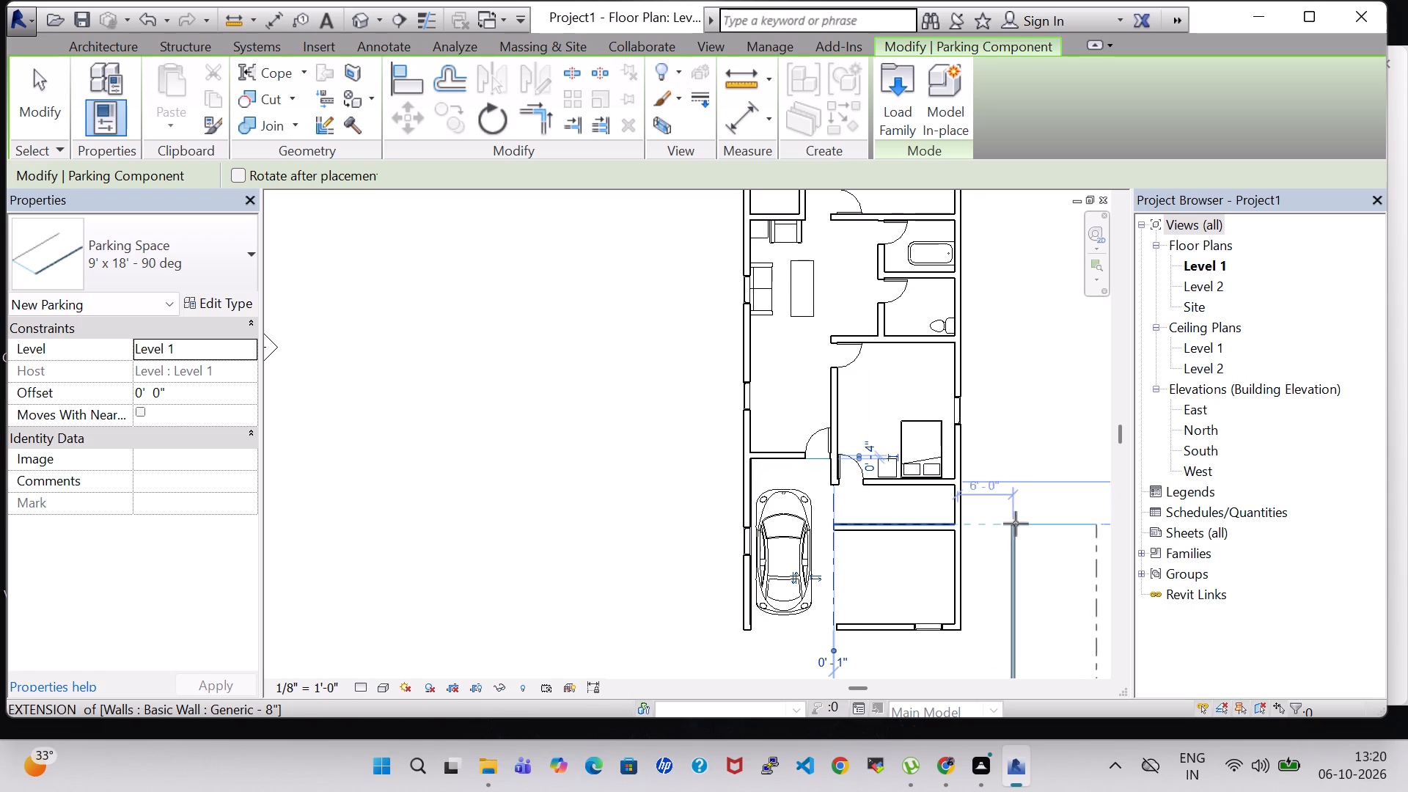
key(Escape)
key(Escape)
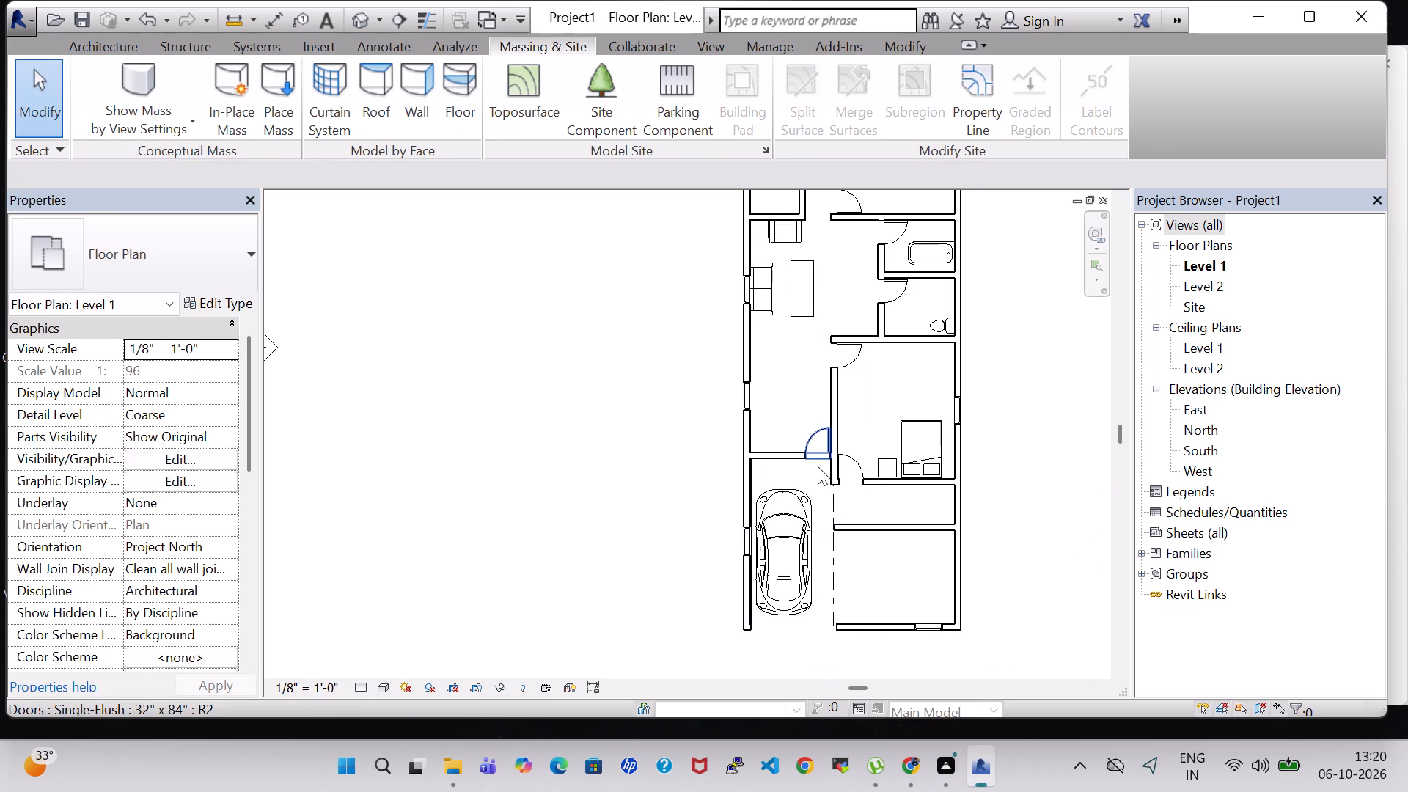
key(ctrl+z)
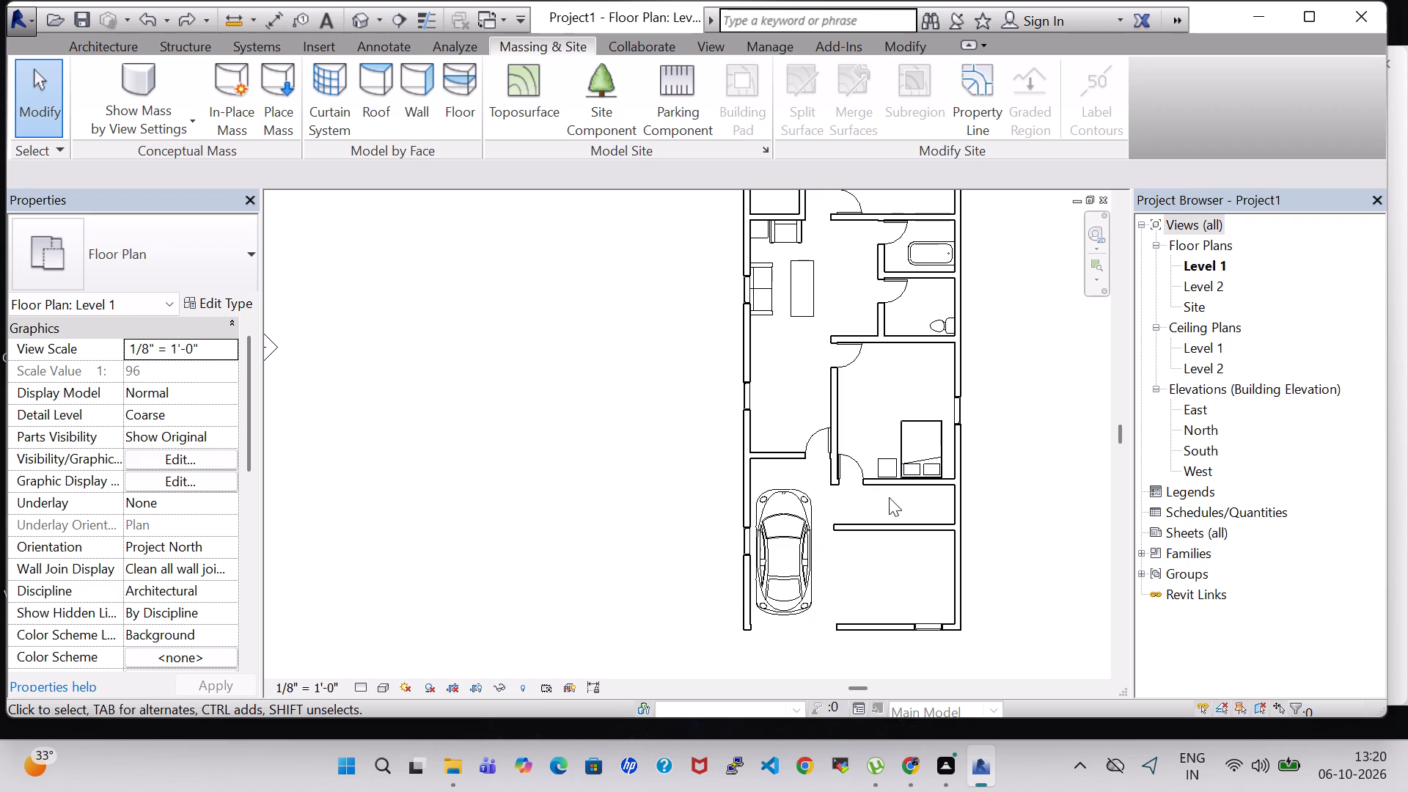
Place one 9' x 18' - 90 deg Parking Space in the open area west of the building, about 11'-7" from its outer wall.
click(683, 118)
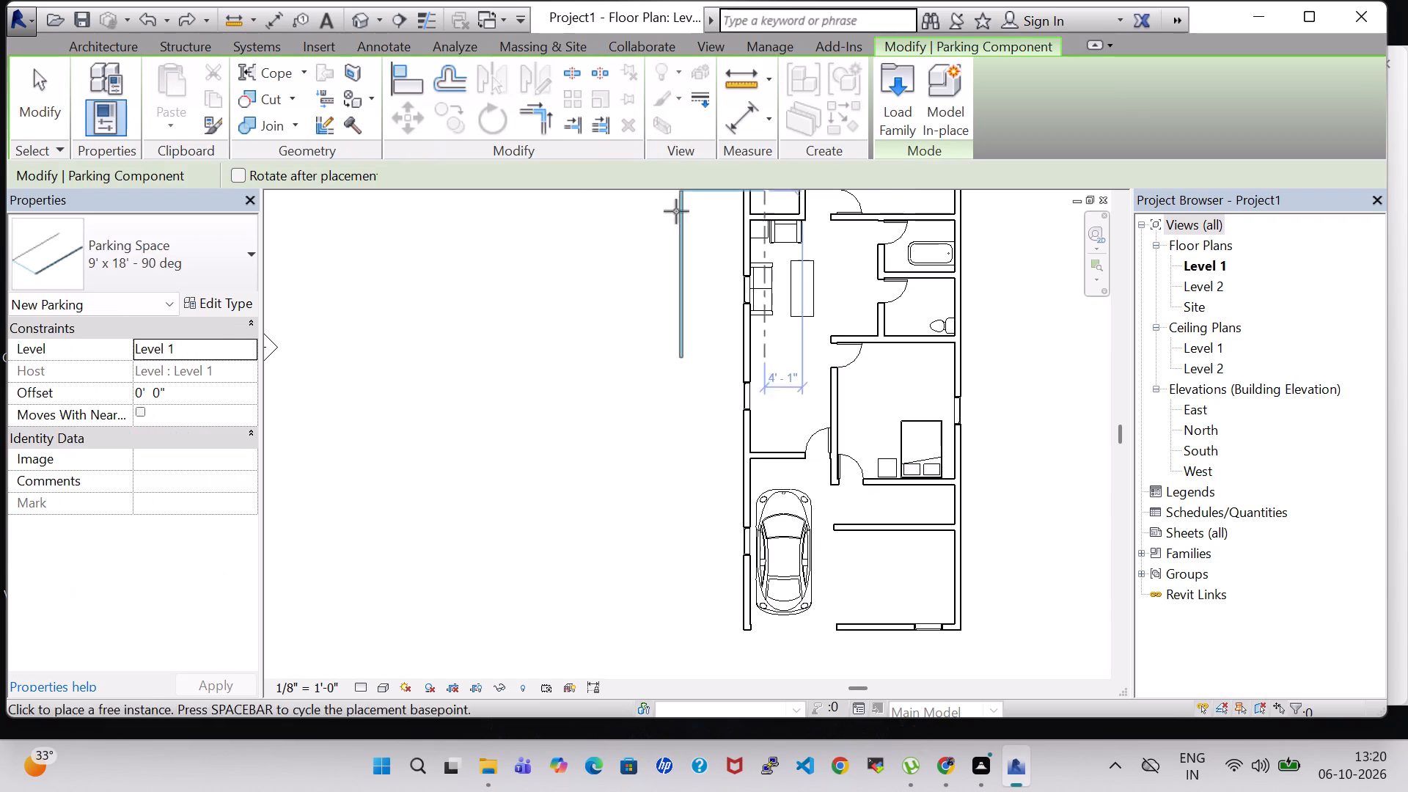
click(556, 351)
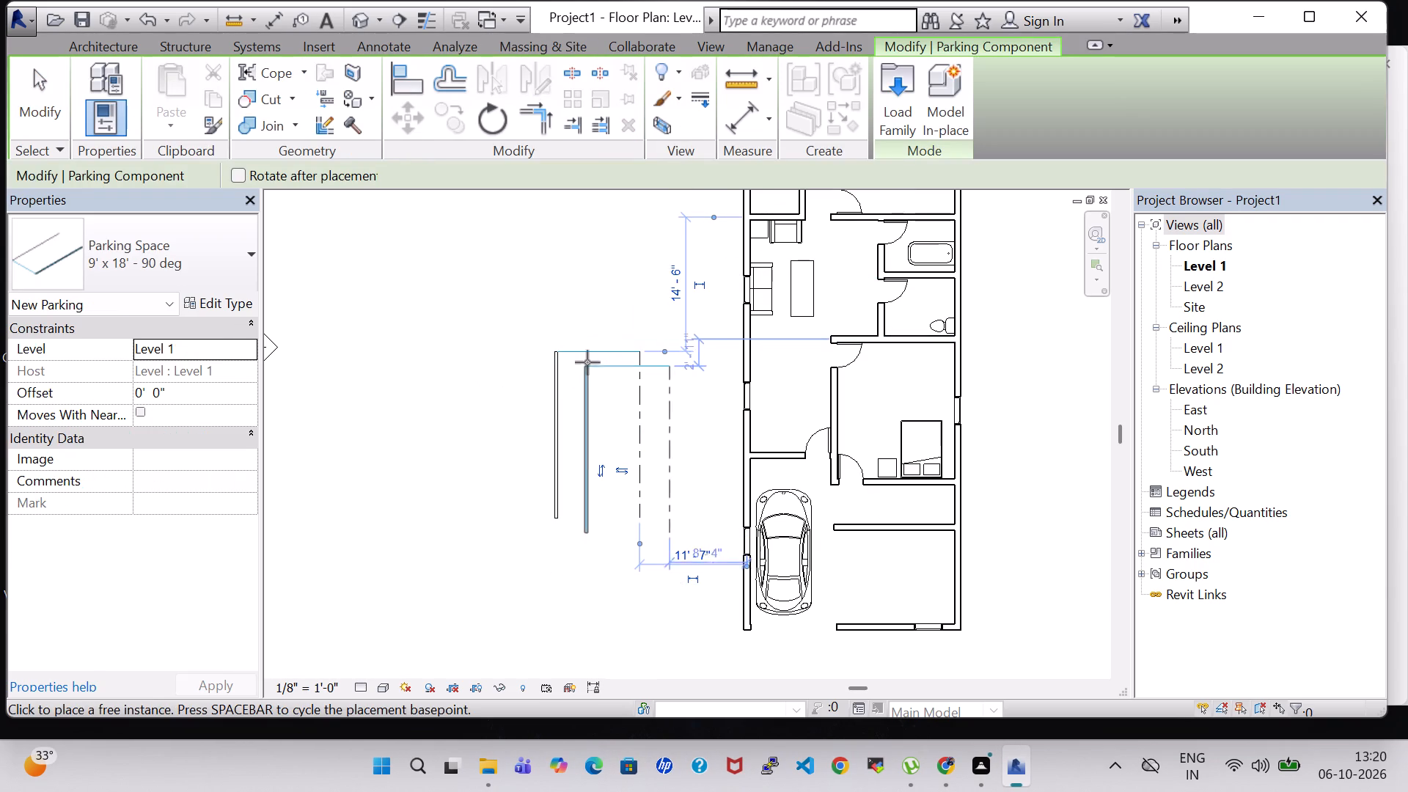
key(Escape)
key(Escape)
Set the Parking Length type parameter of the placed parking space to 10' 0".
click(583, 351)
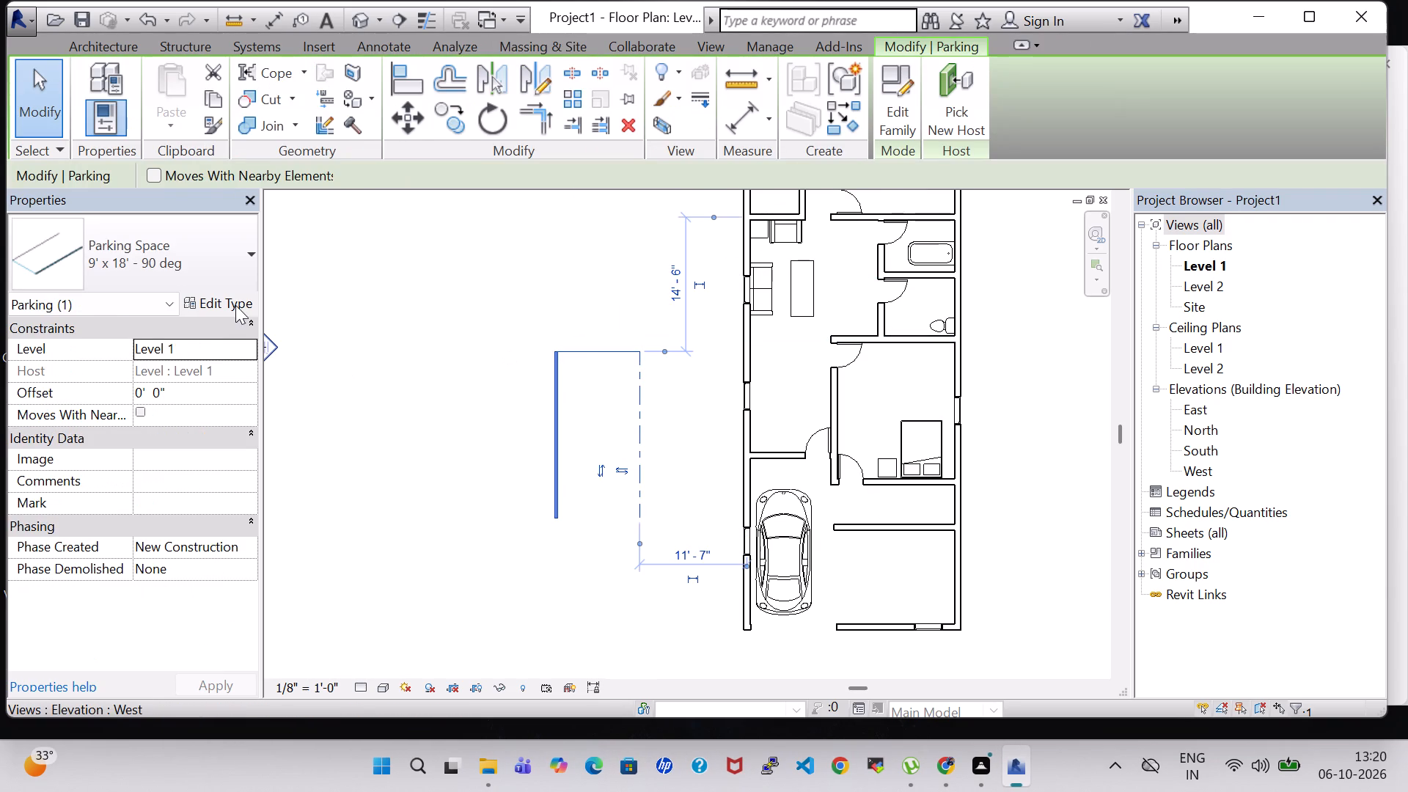
click(234, 304)
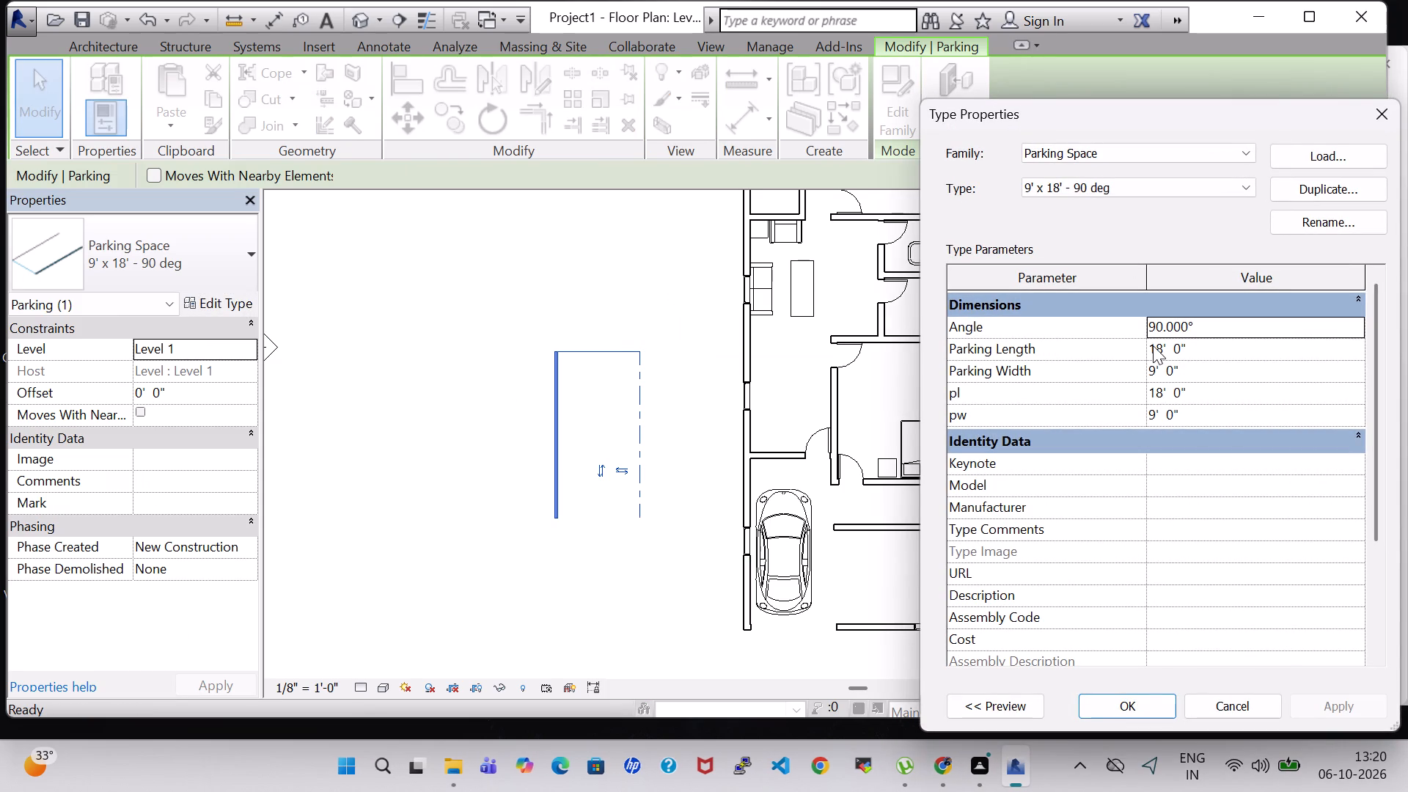
click(1155, 348)
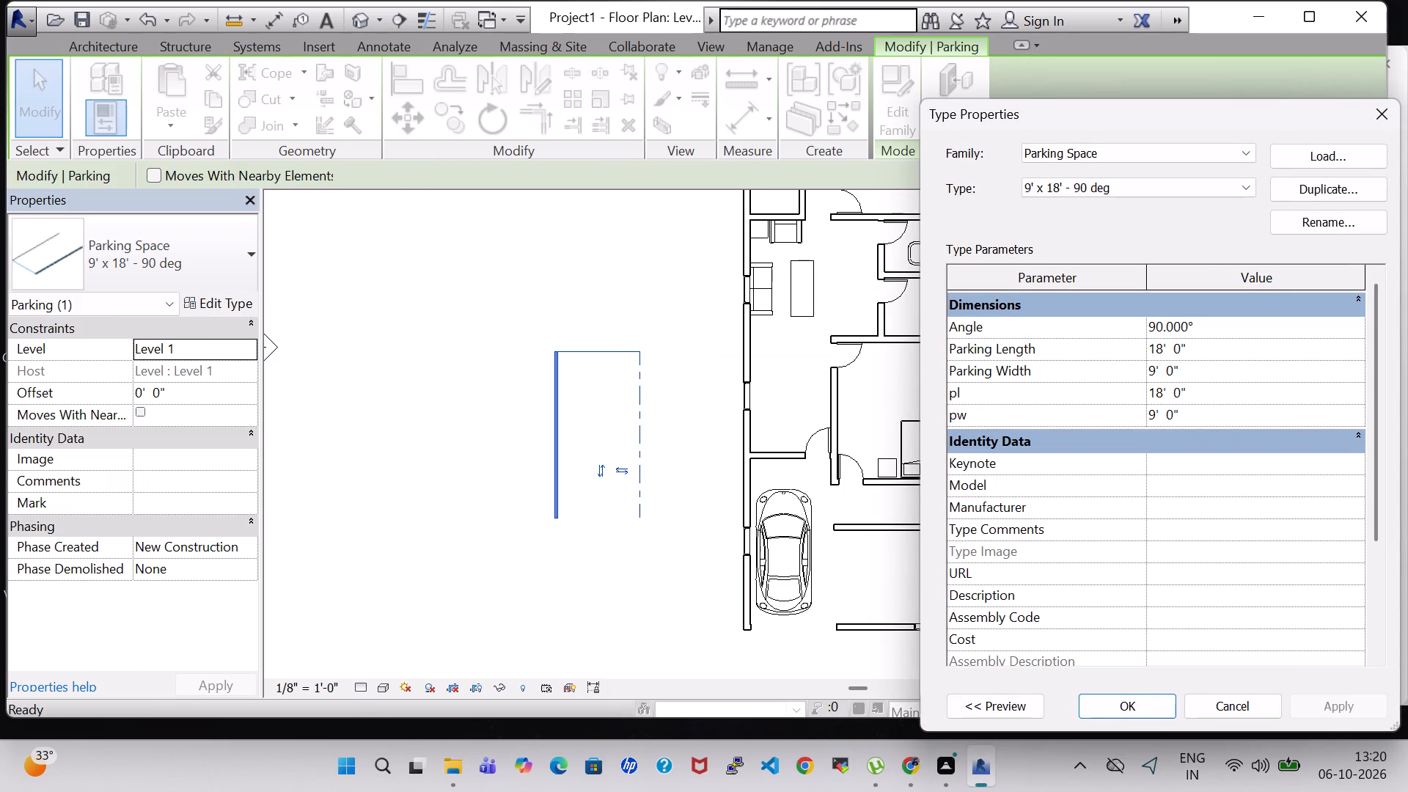
click(1164, 345)
key(BackSpace)
key(0)
key(Return)
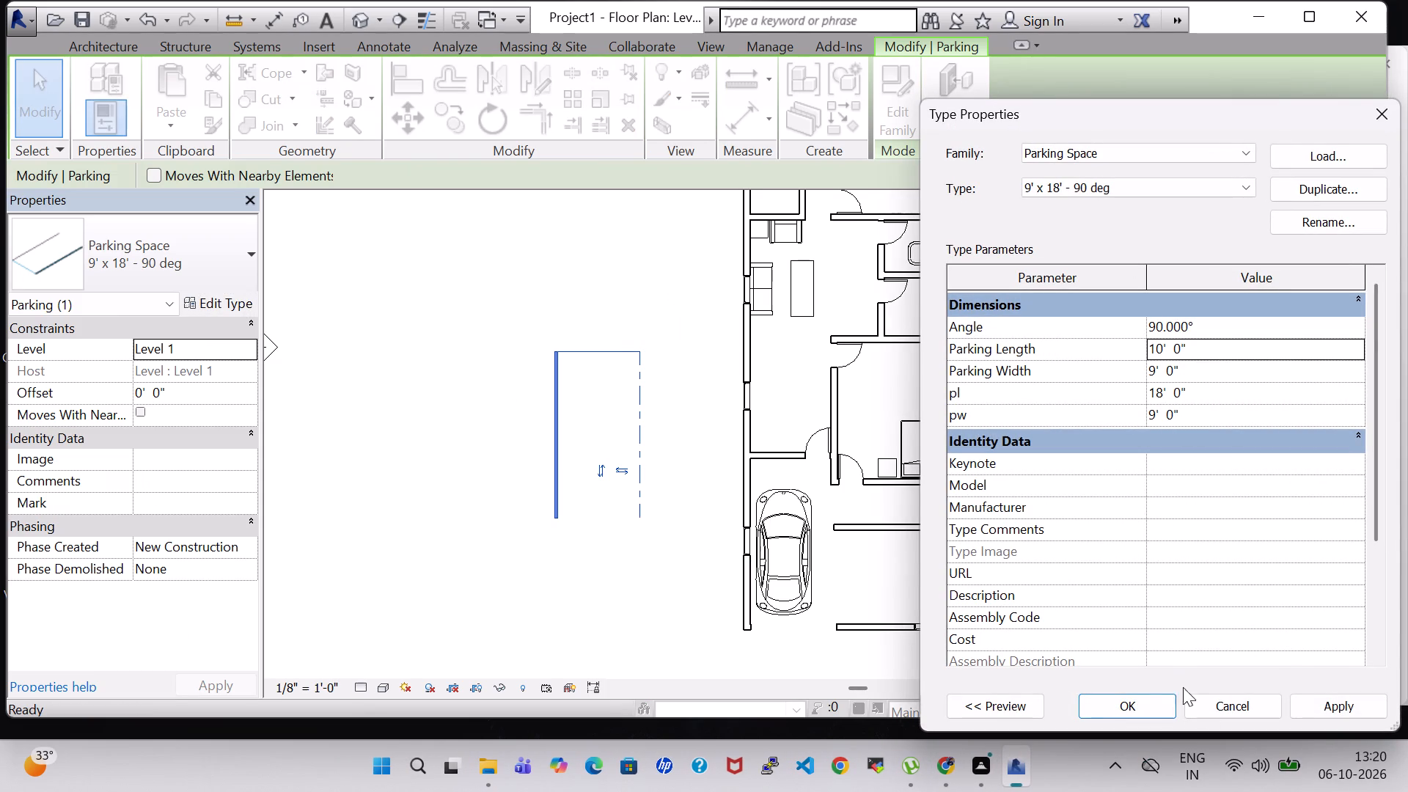
click(1366, 708)
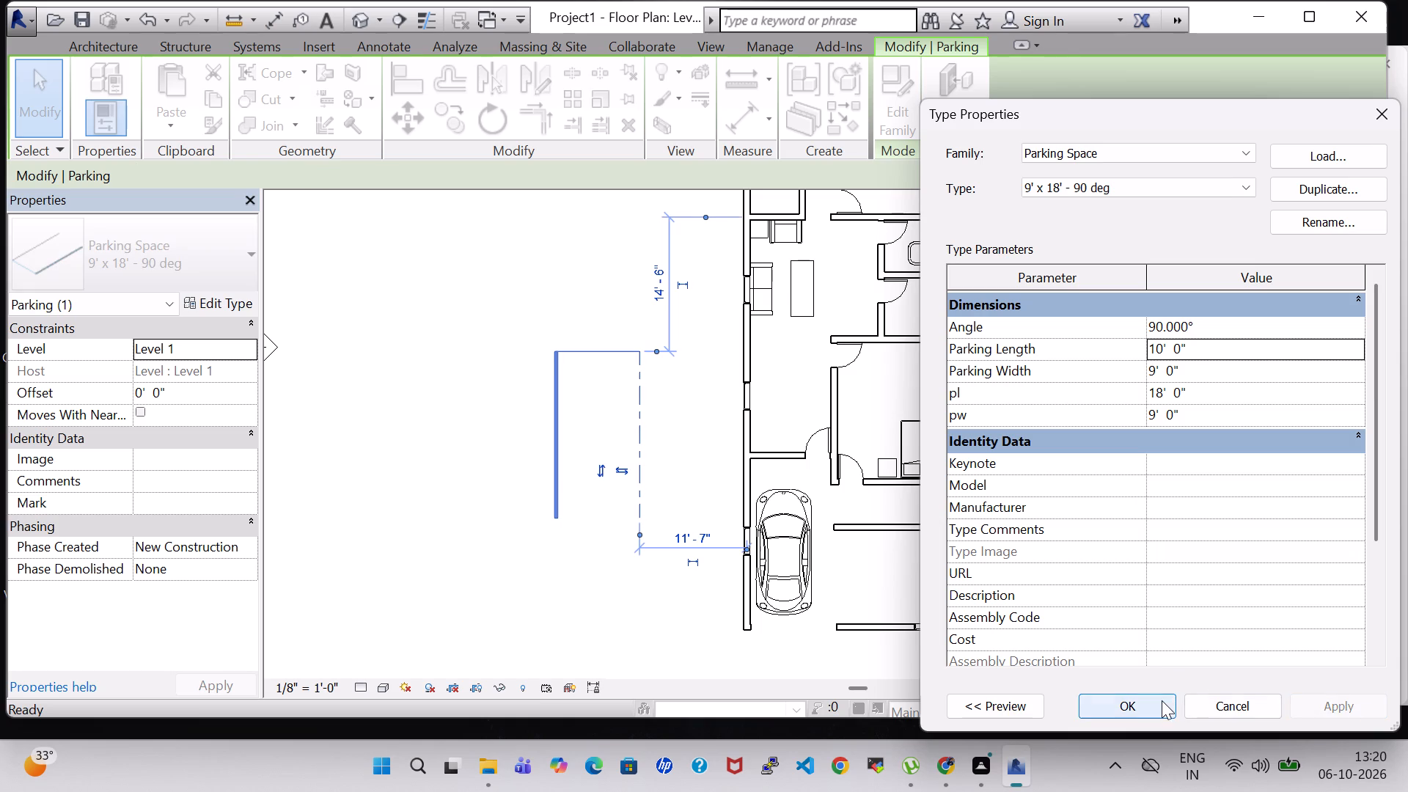
click(1162, 700)
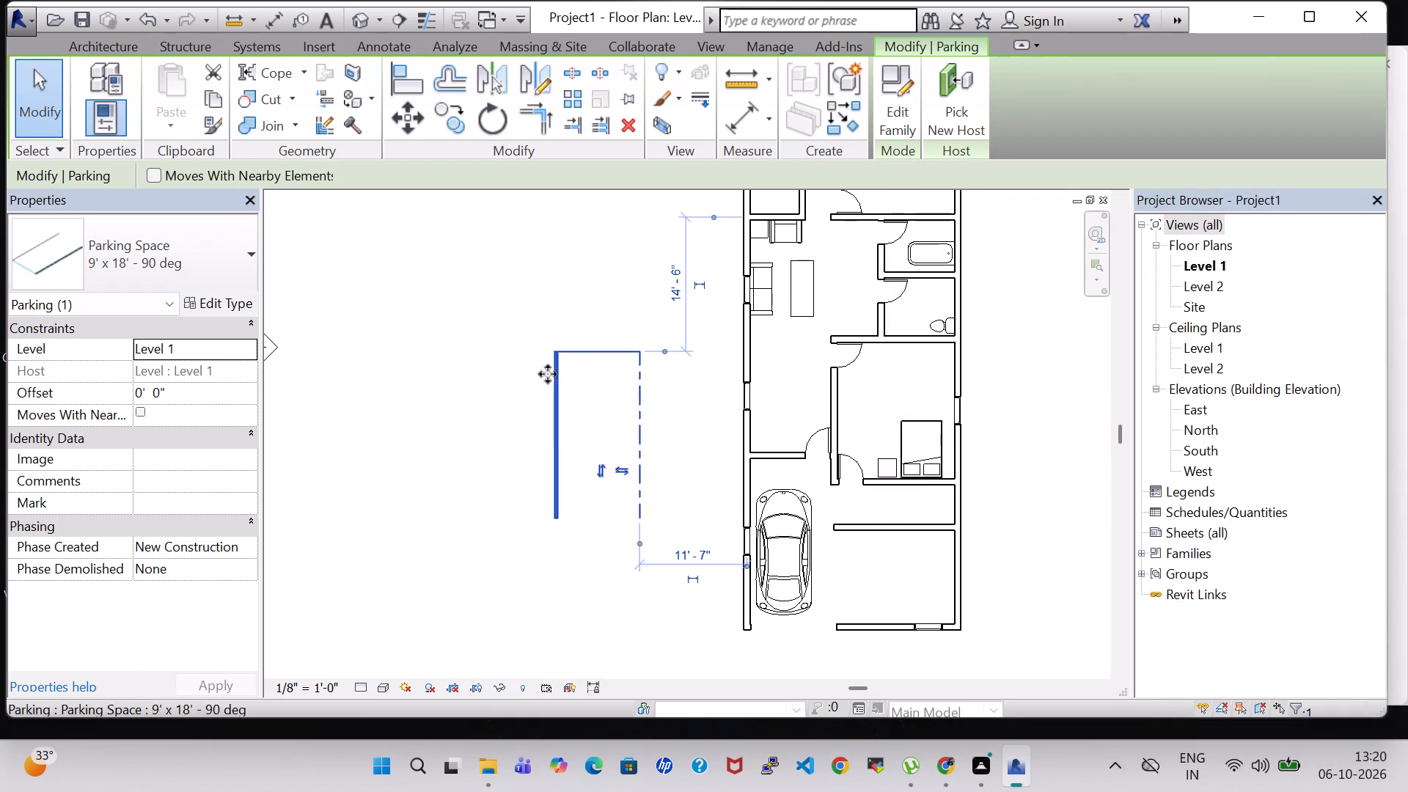
key(Escape)
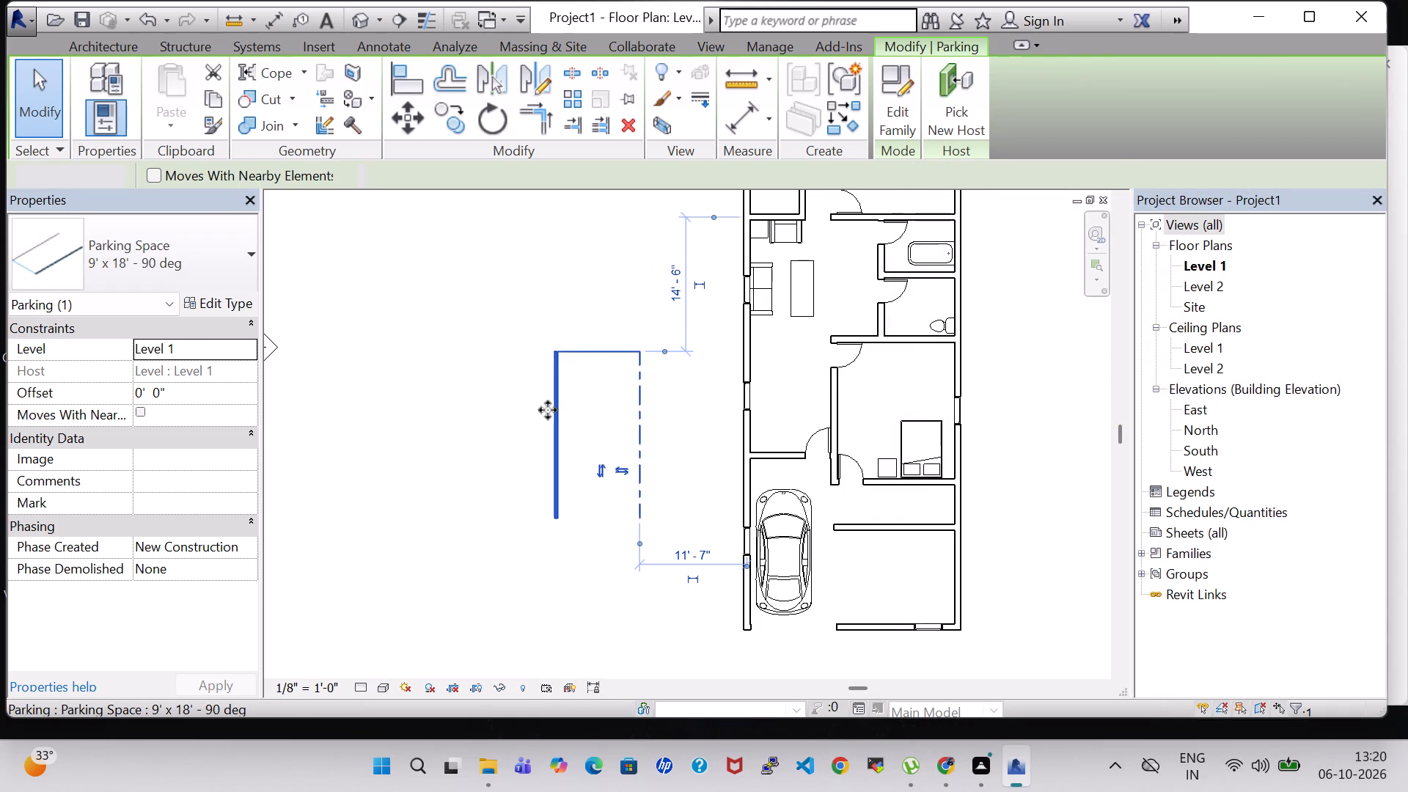
Set the Parking Width type parameter of the parking space to 5' 0".
click(580, 353)
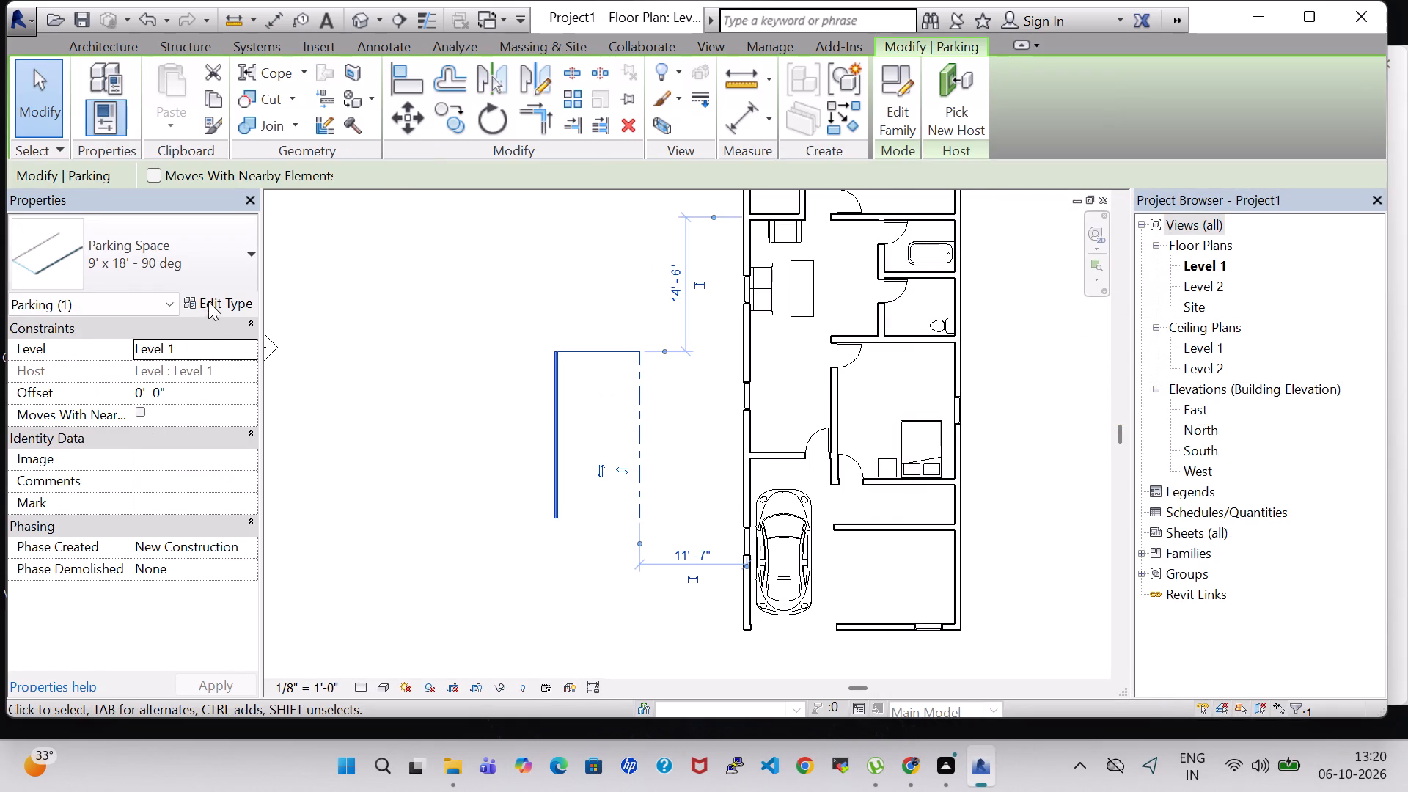
click(208, 301)
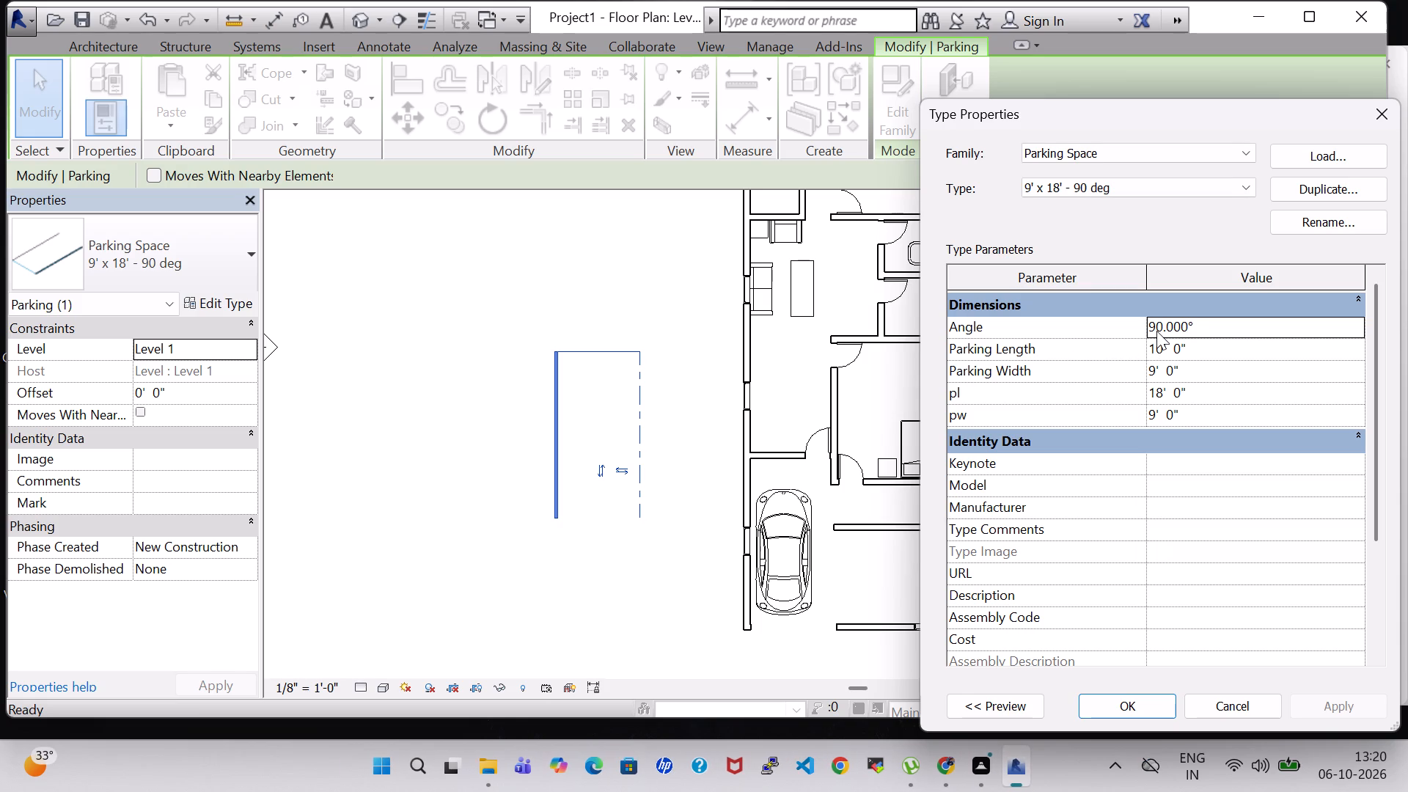
click(1159, 378)
key(Left)
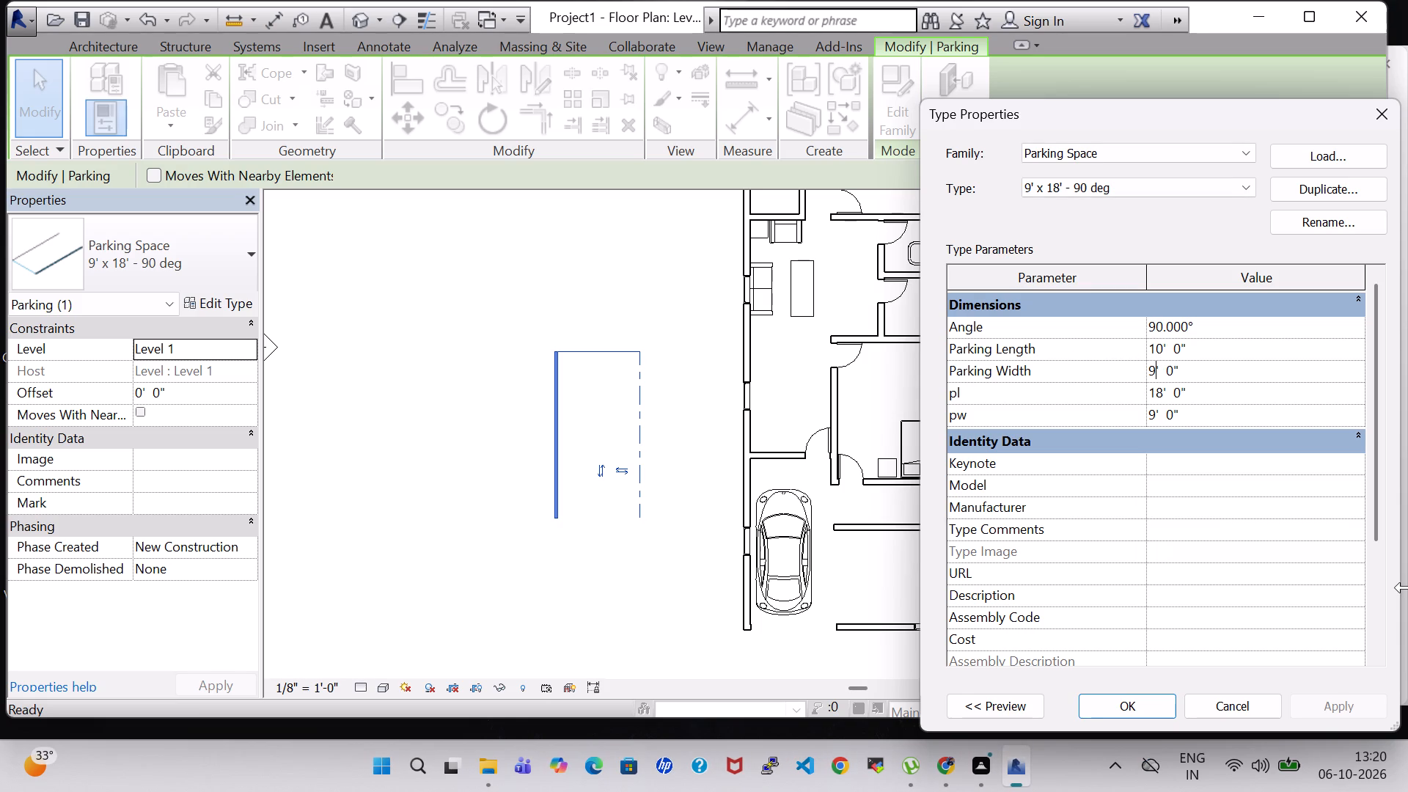
key(BackSpace)
key(5)
click(1365, 704)
click(1149, 710)
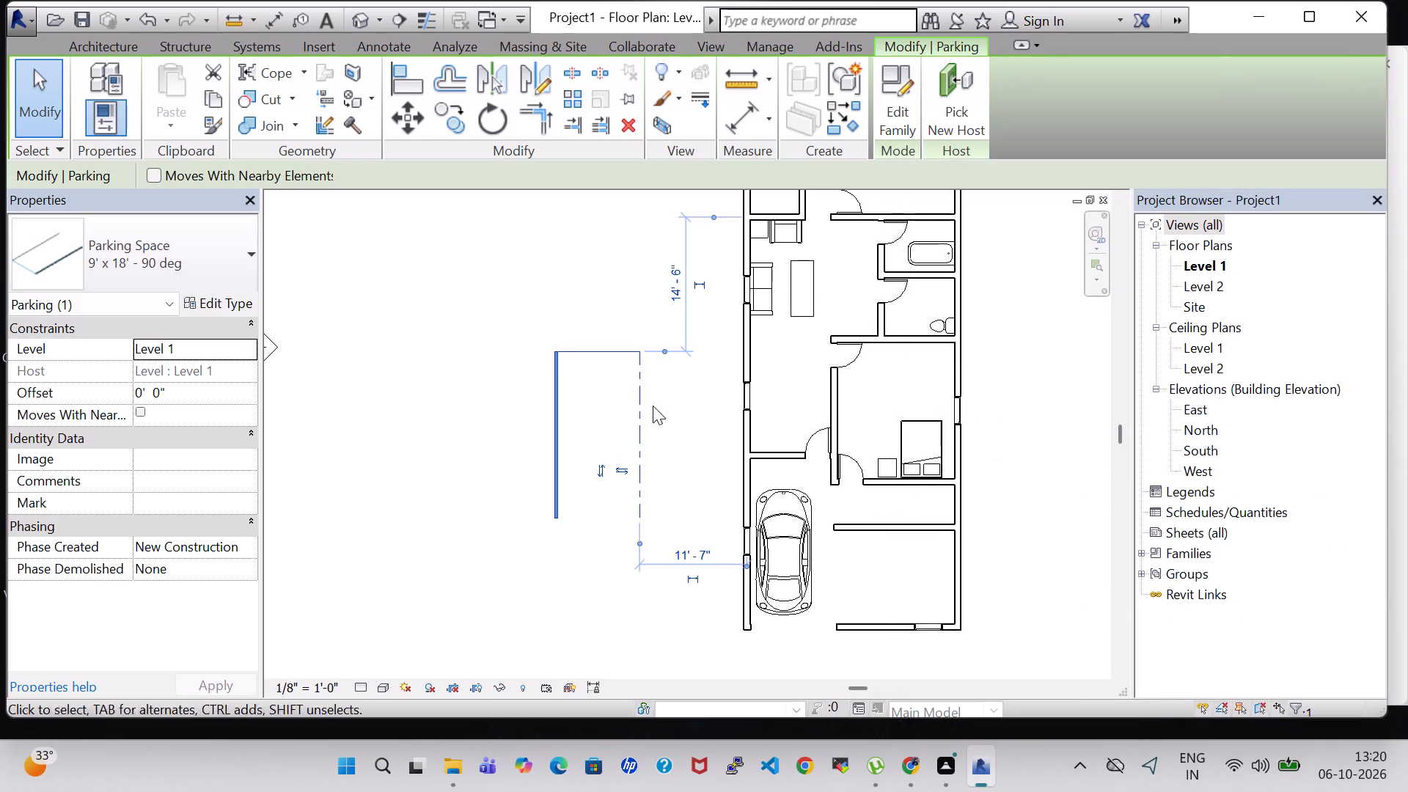
key(Escape)
Set the parking space's type parameters pl to 10' 0" and pw to 6' 0".
click(579, 351)
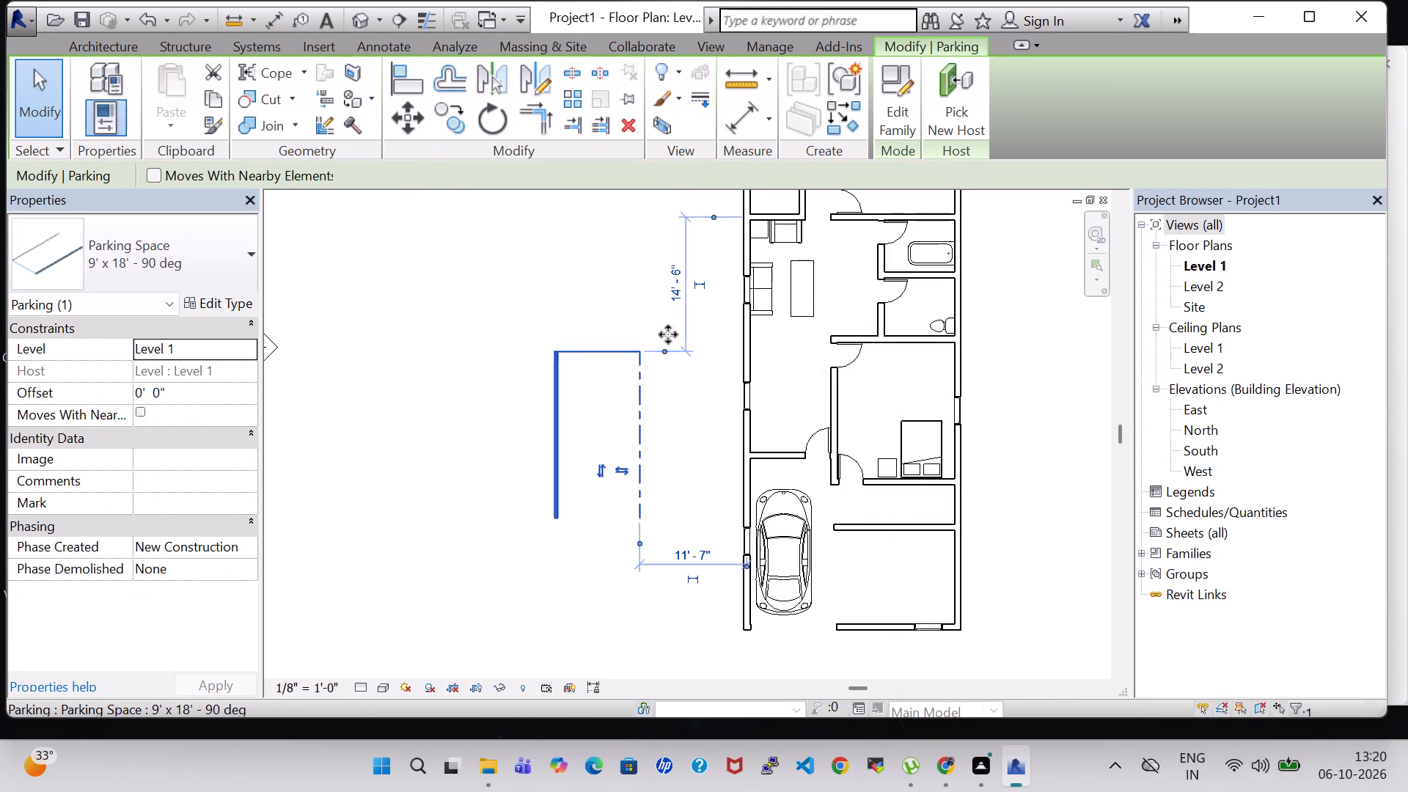
click(241, 304)
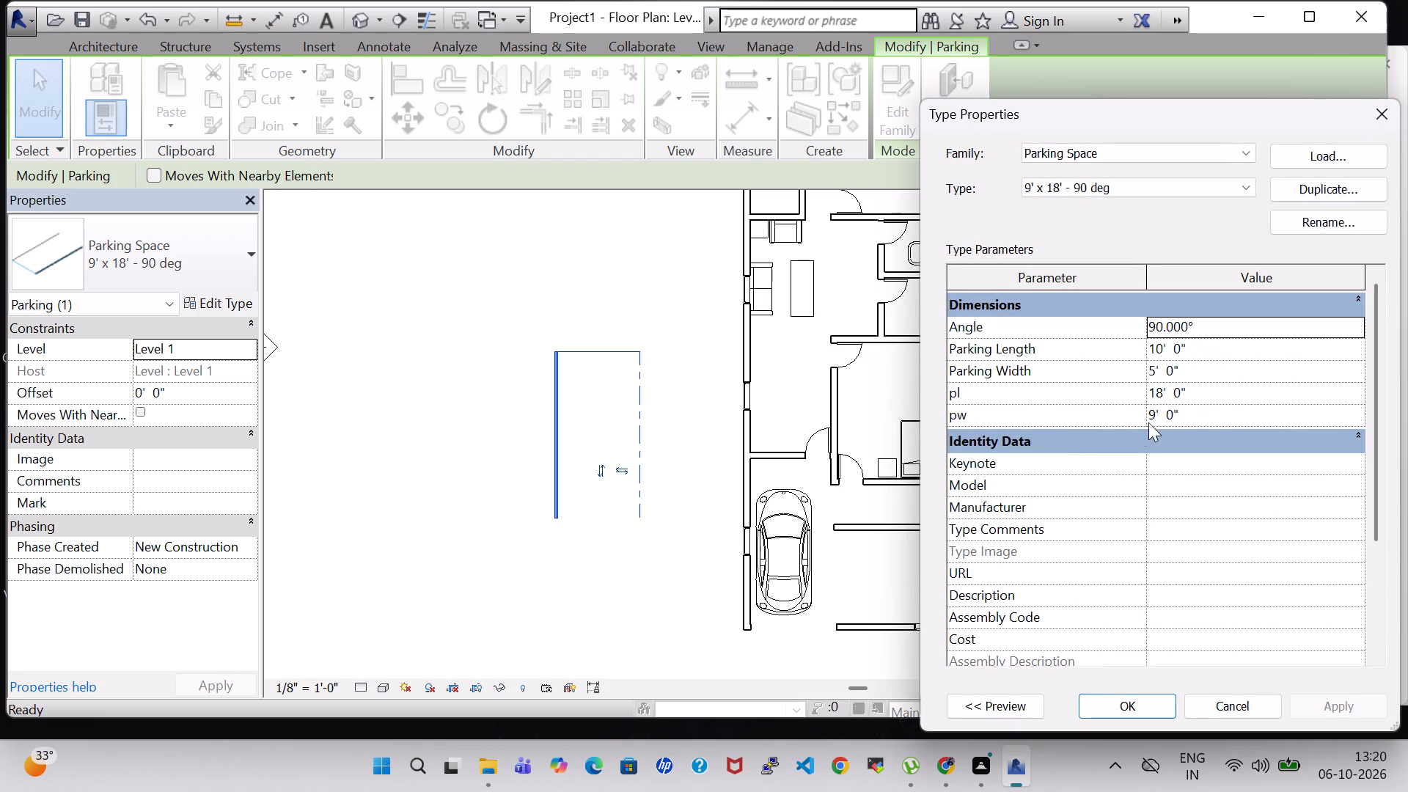
click(1159, 394)
key(Right)
key(BackSpace)
key(0)
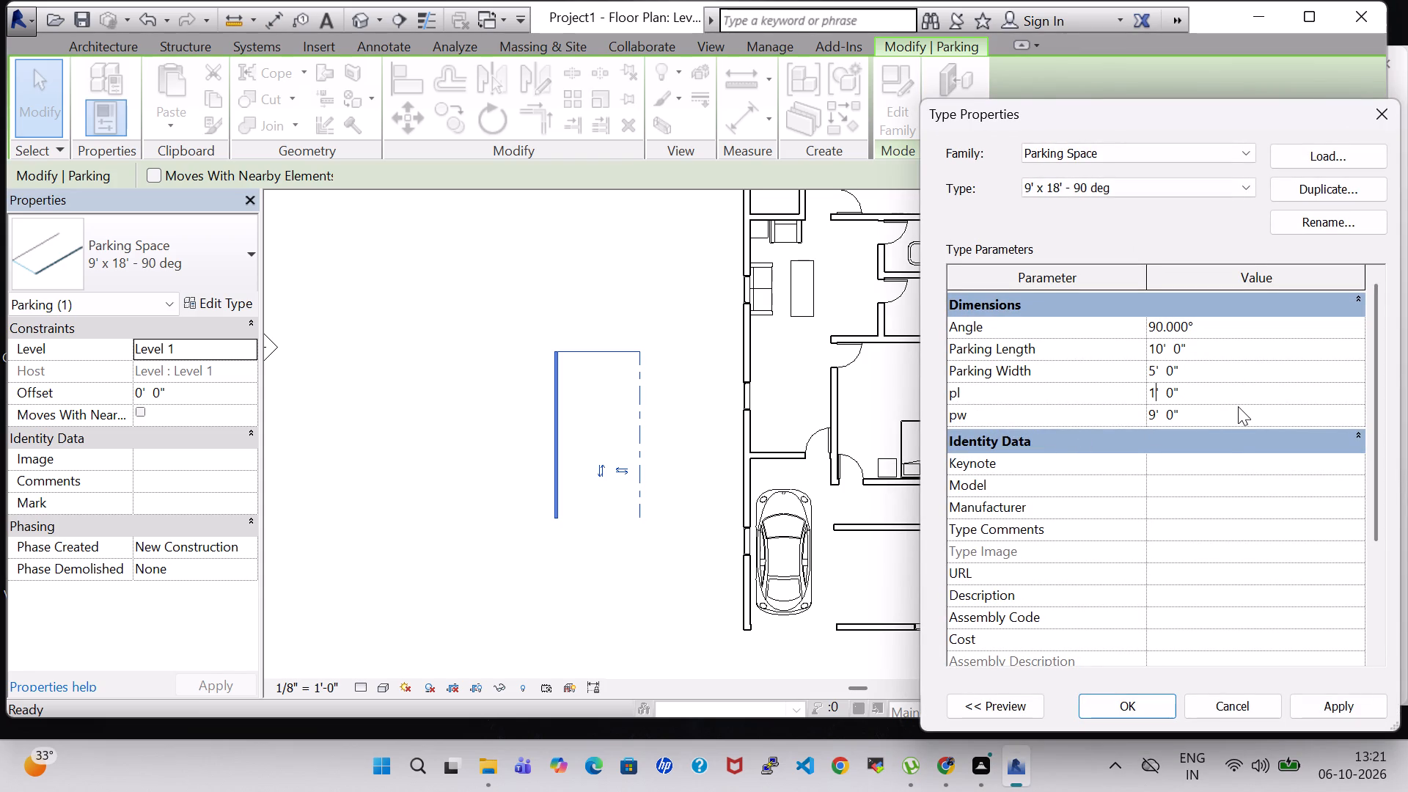
click(1381, 718)
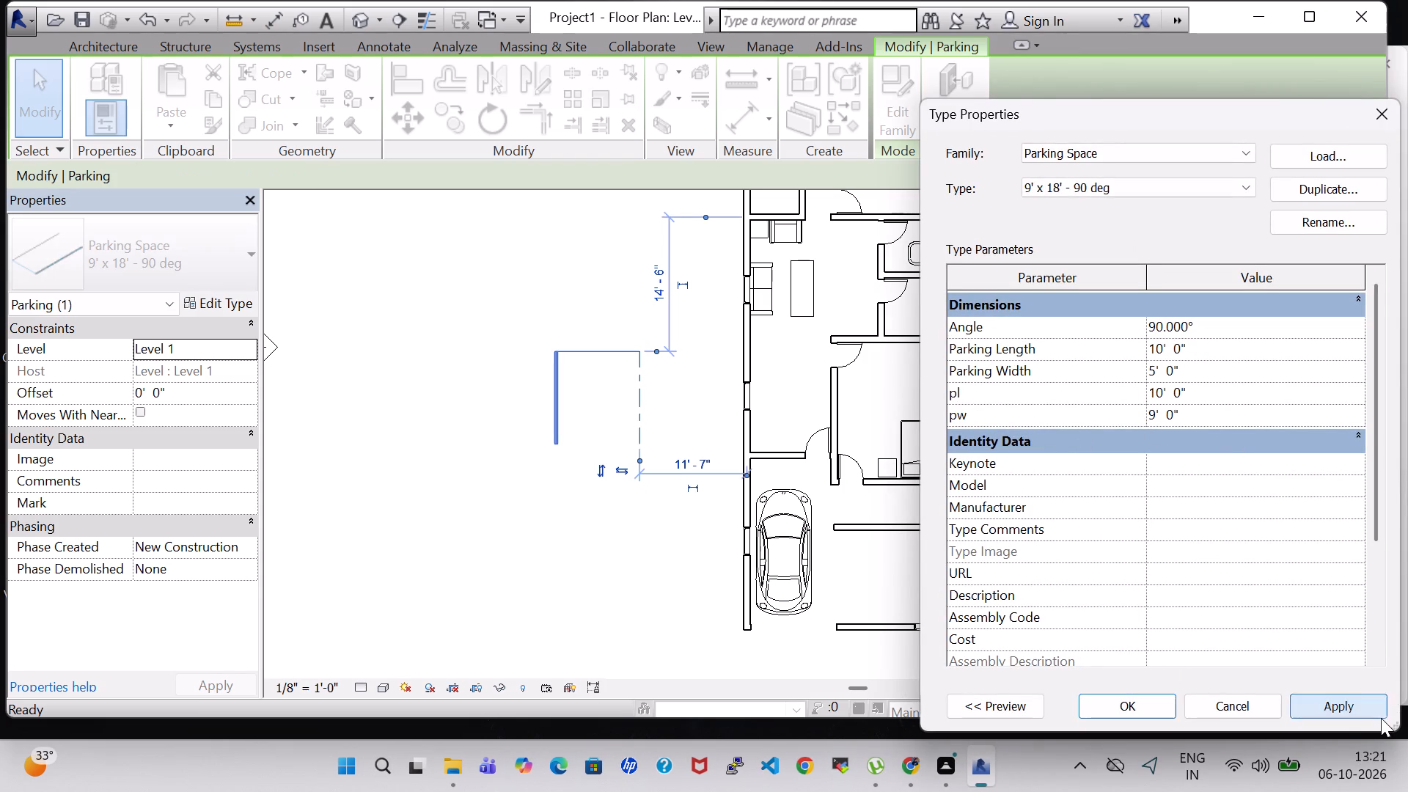
click(1153, 422)
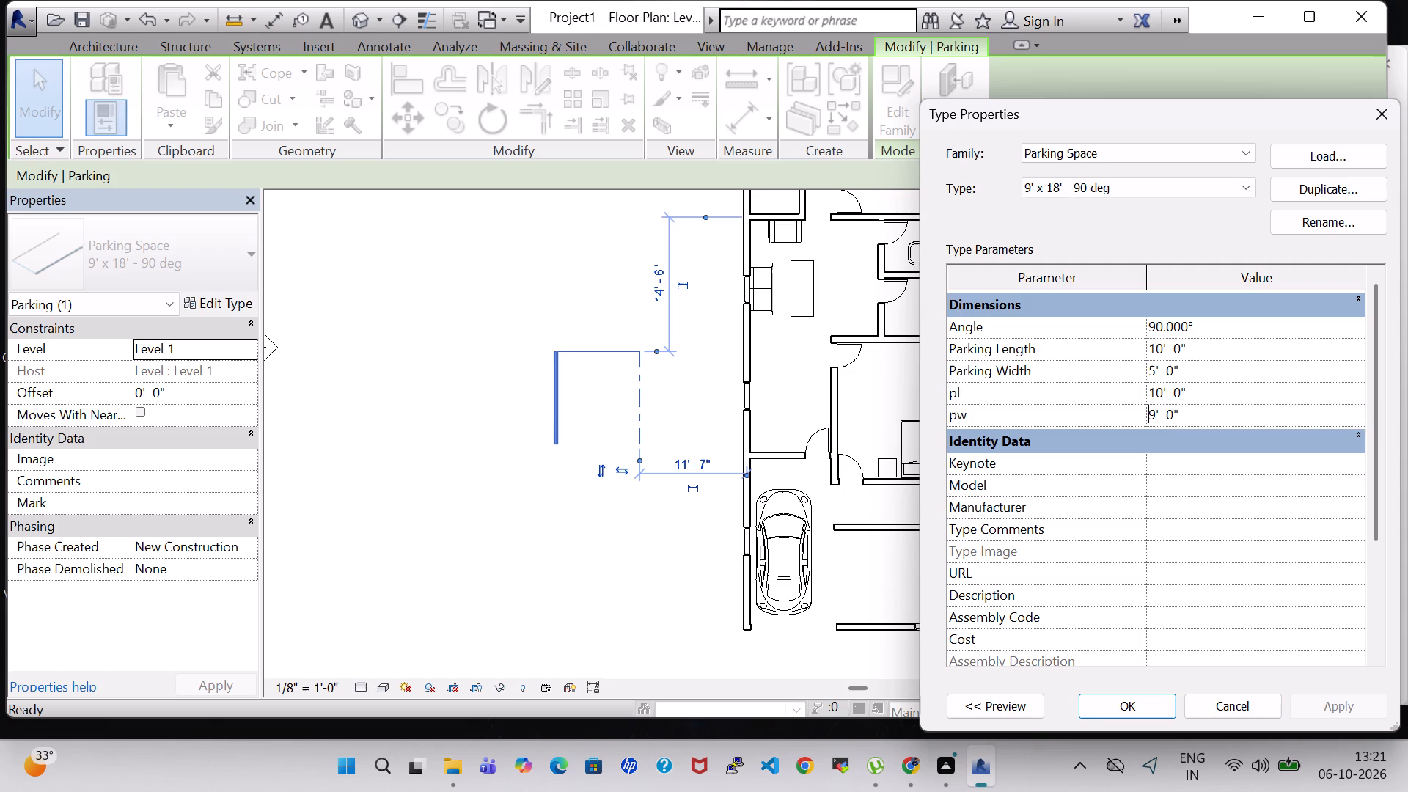
key(Right)
key(BackSpace)
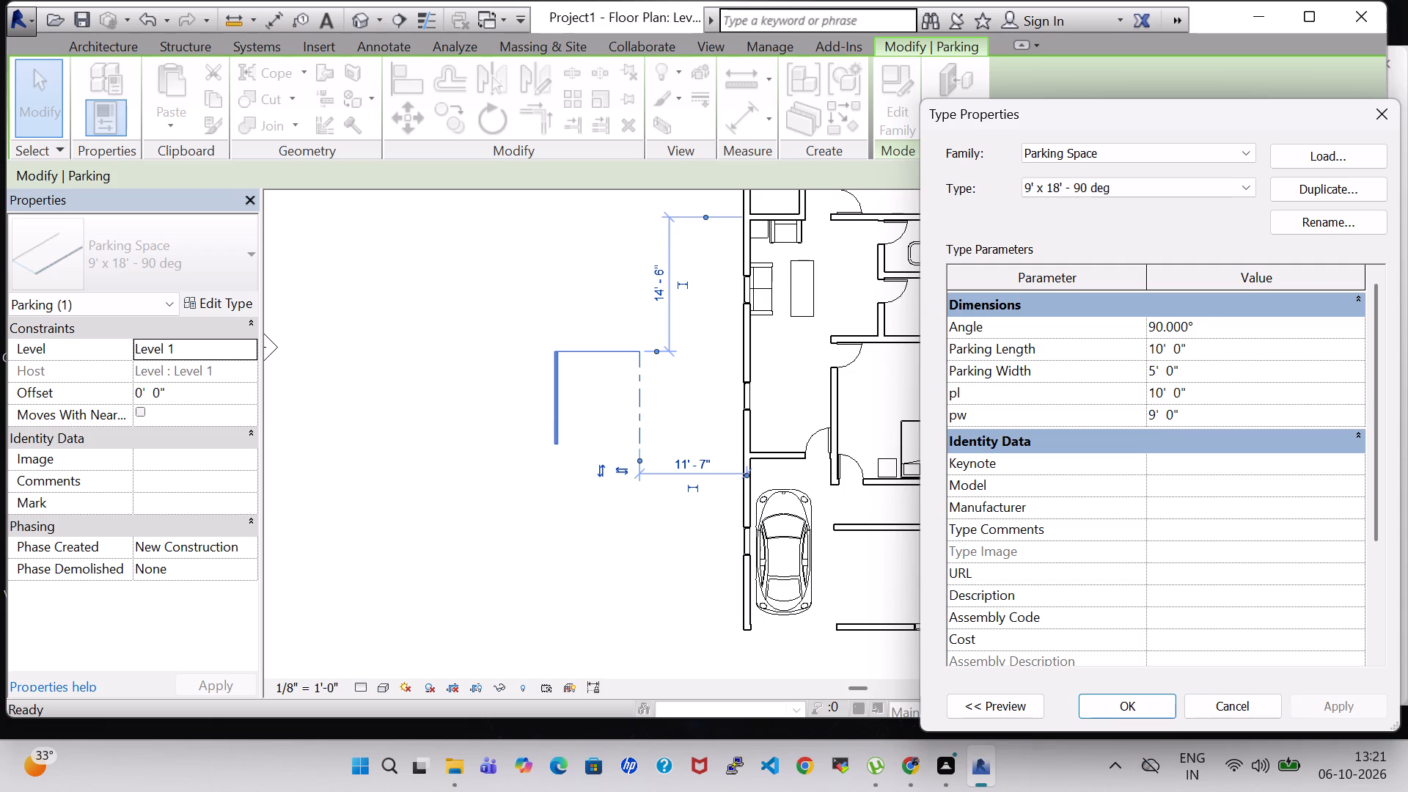
key(6)
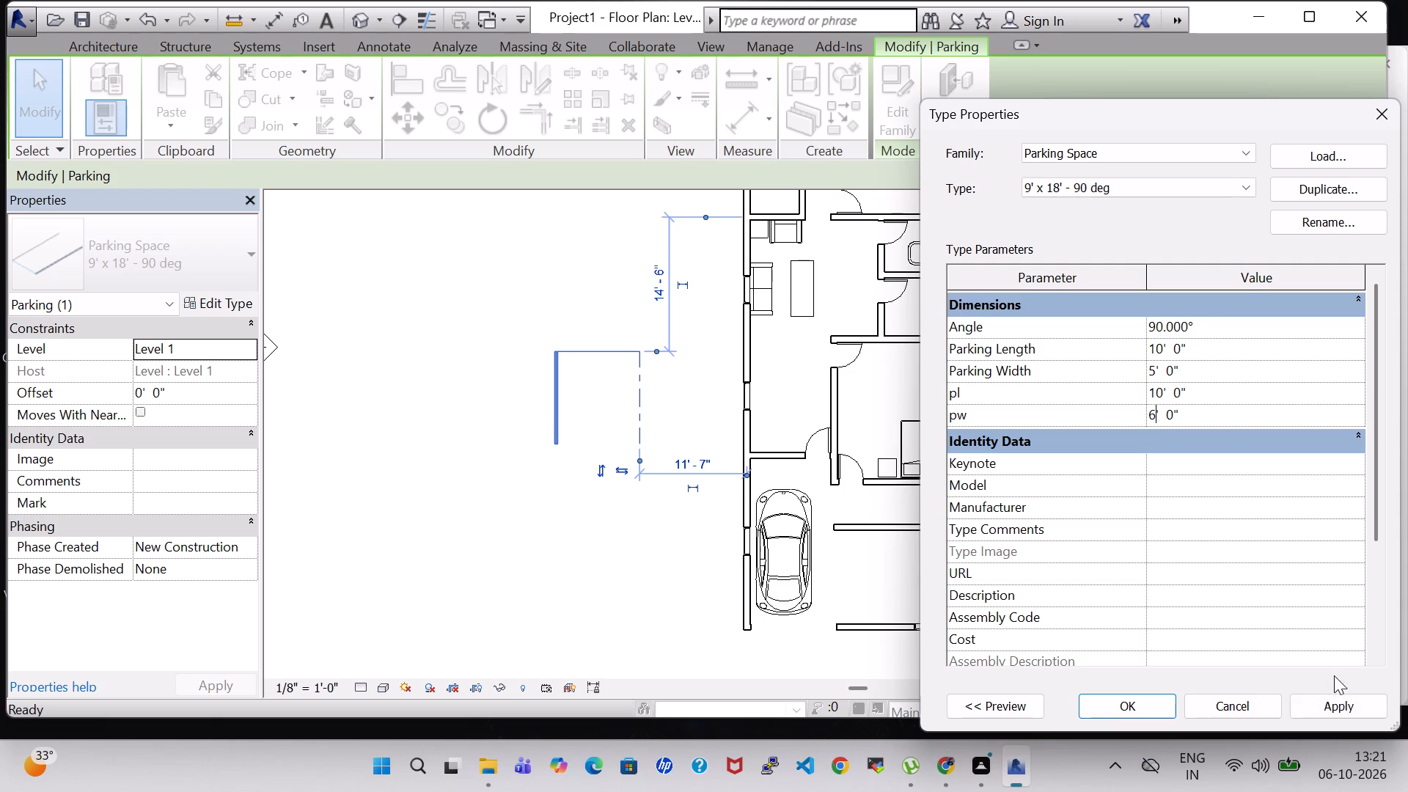
click(1340, 703)
click(1148, 710)
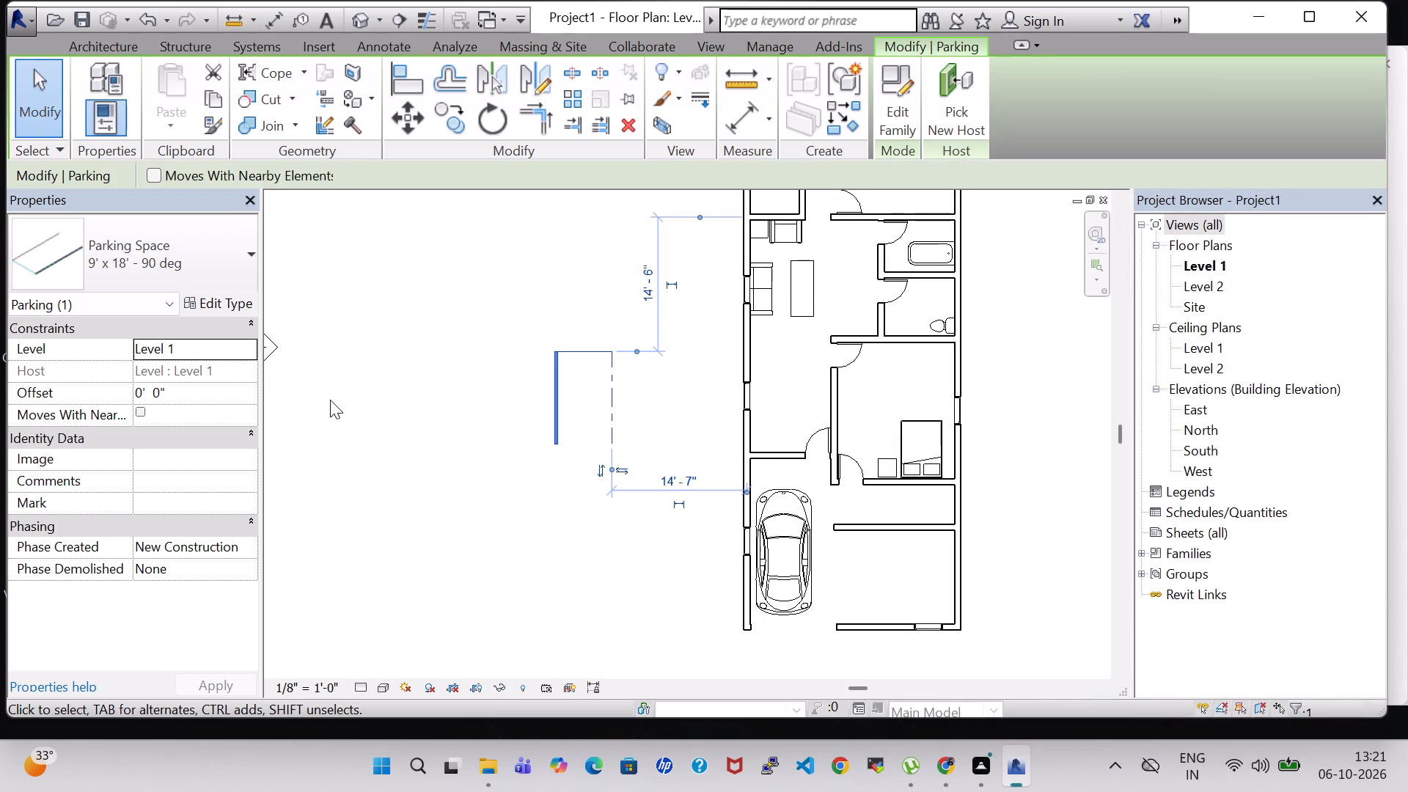
Move the parking space from outside the building into the southwest room, against the inner face of the west wall.
click(425, 465)
click(605, 358)
drag(573, 359, 764, 474)
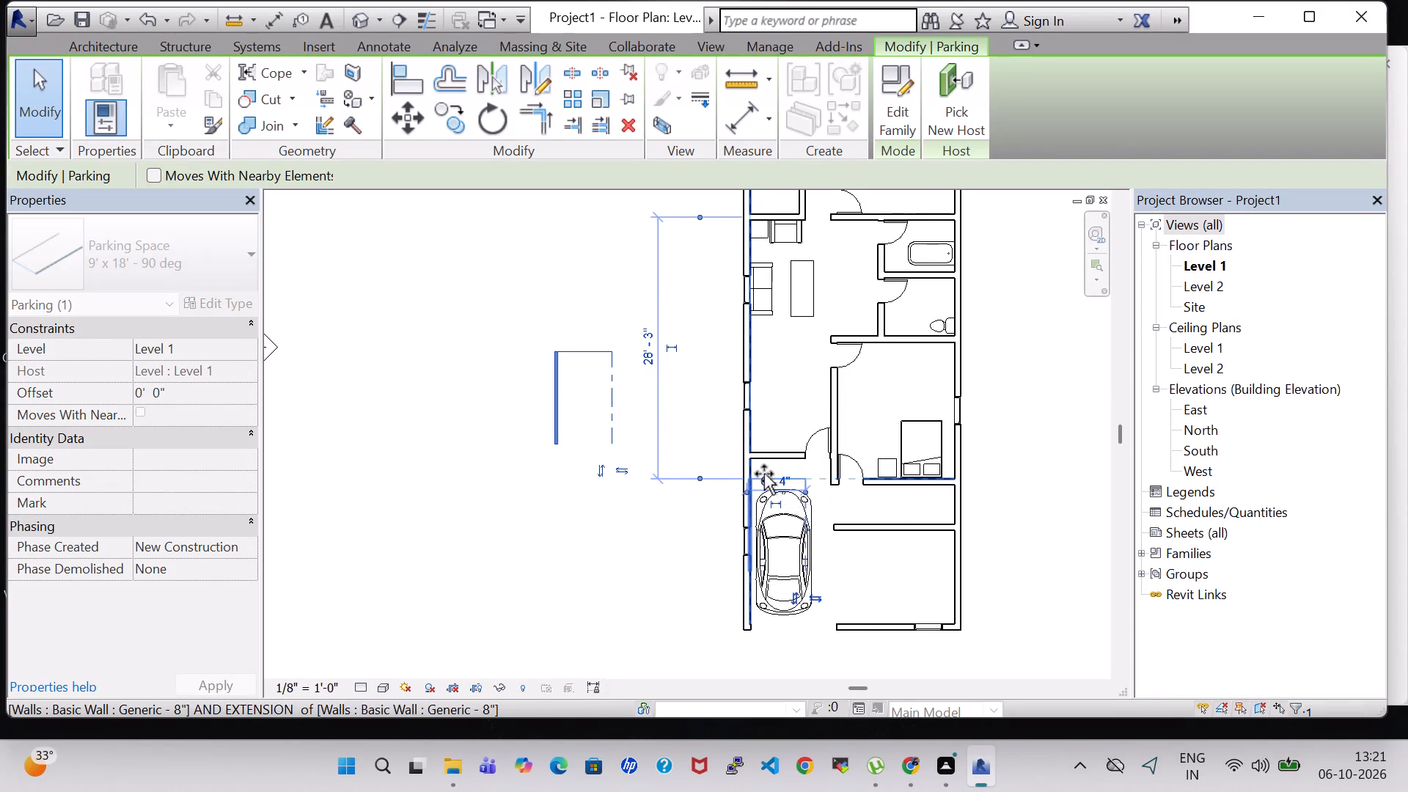
drag(764, 474, 767, 481)
click(610, 495)
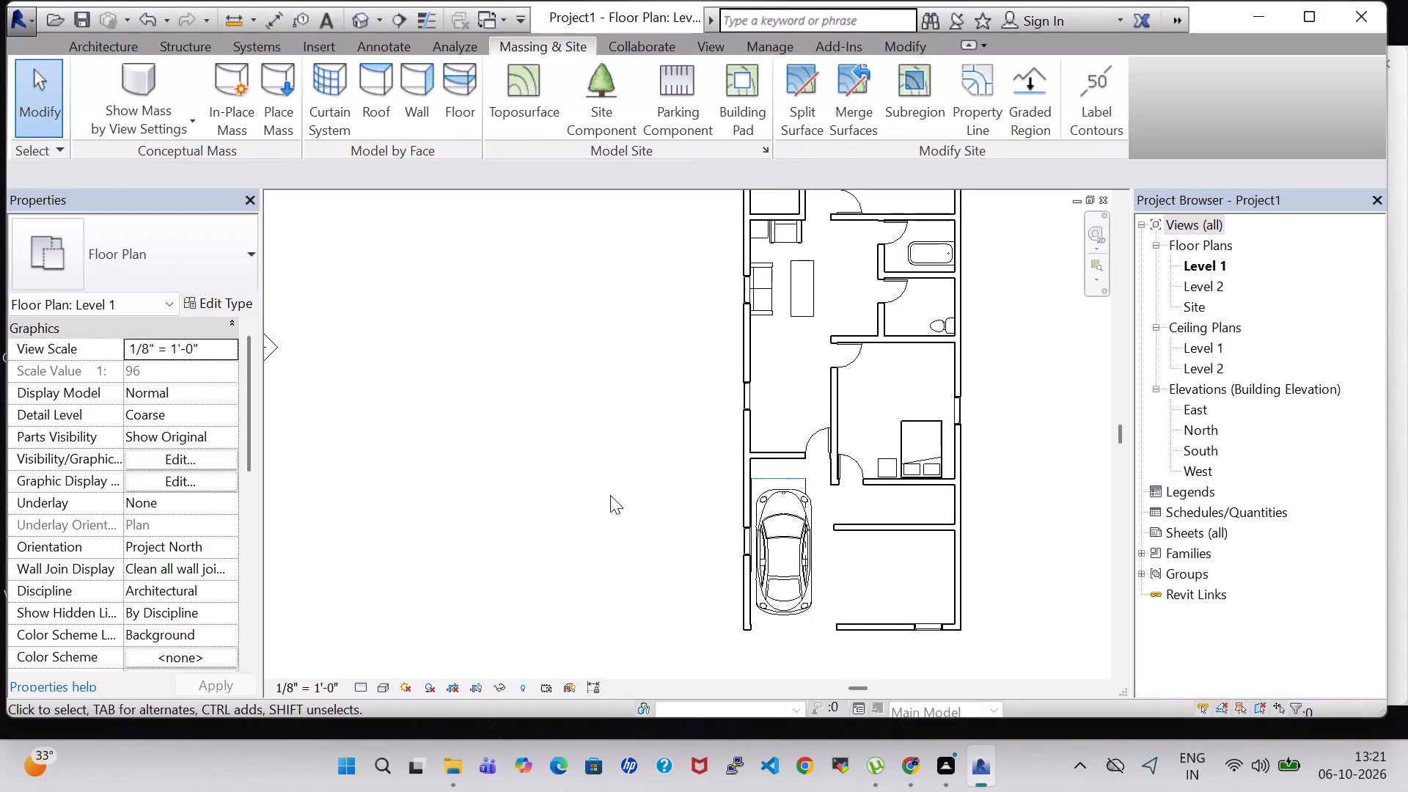
Delete the RPC Beetle car from the southwest room.
click(785, 570)
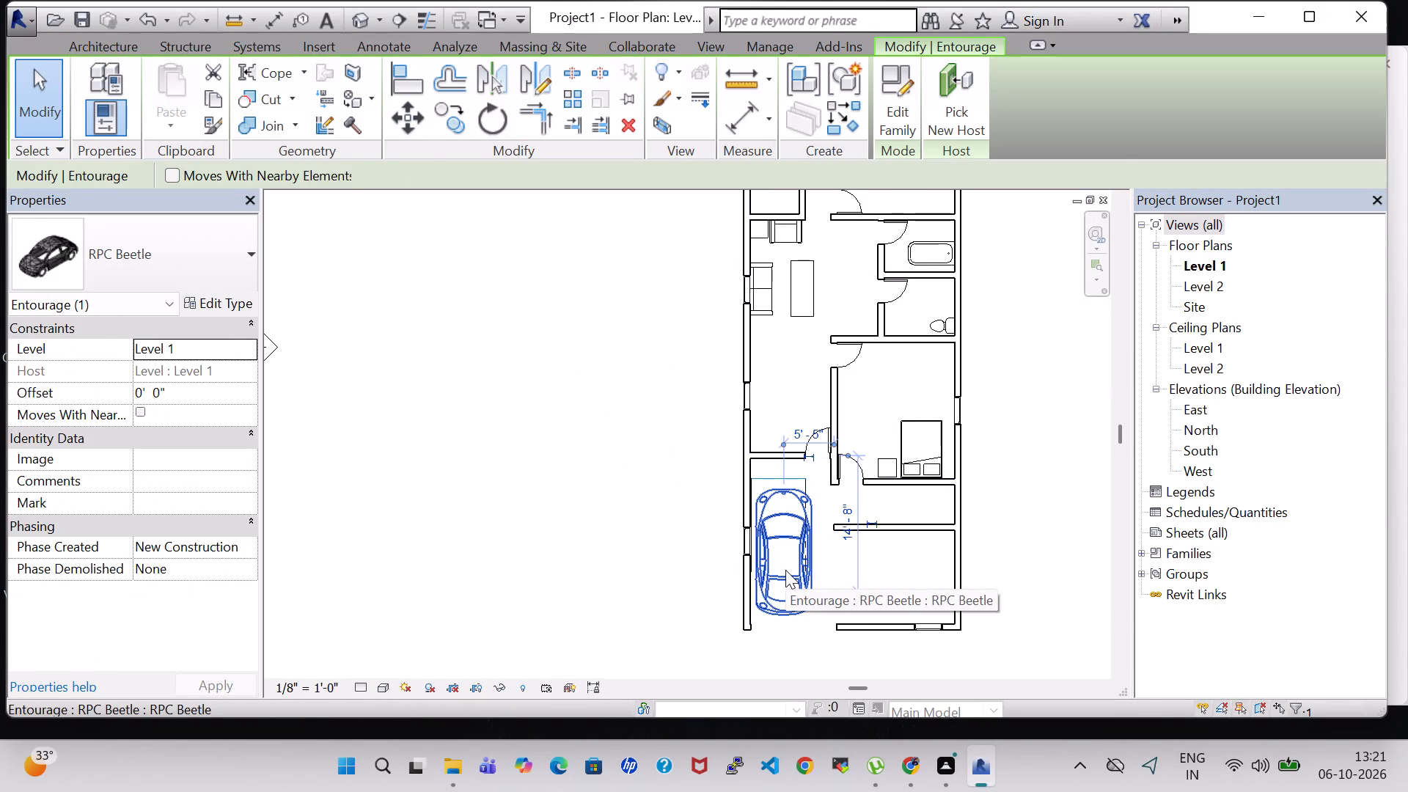
key(Delete)
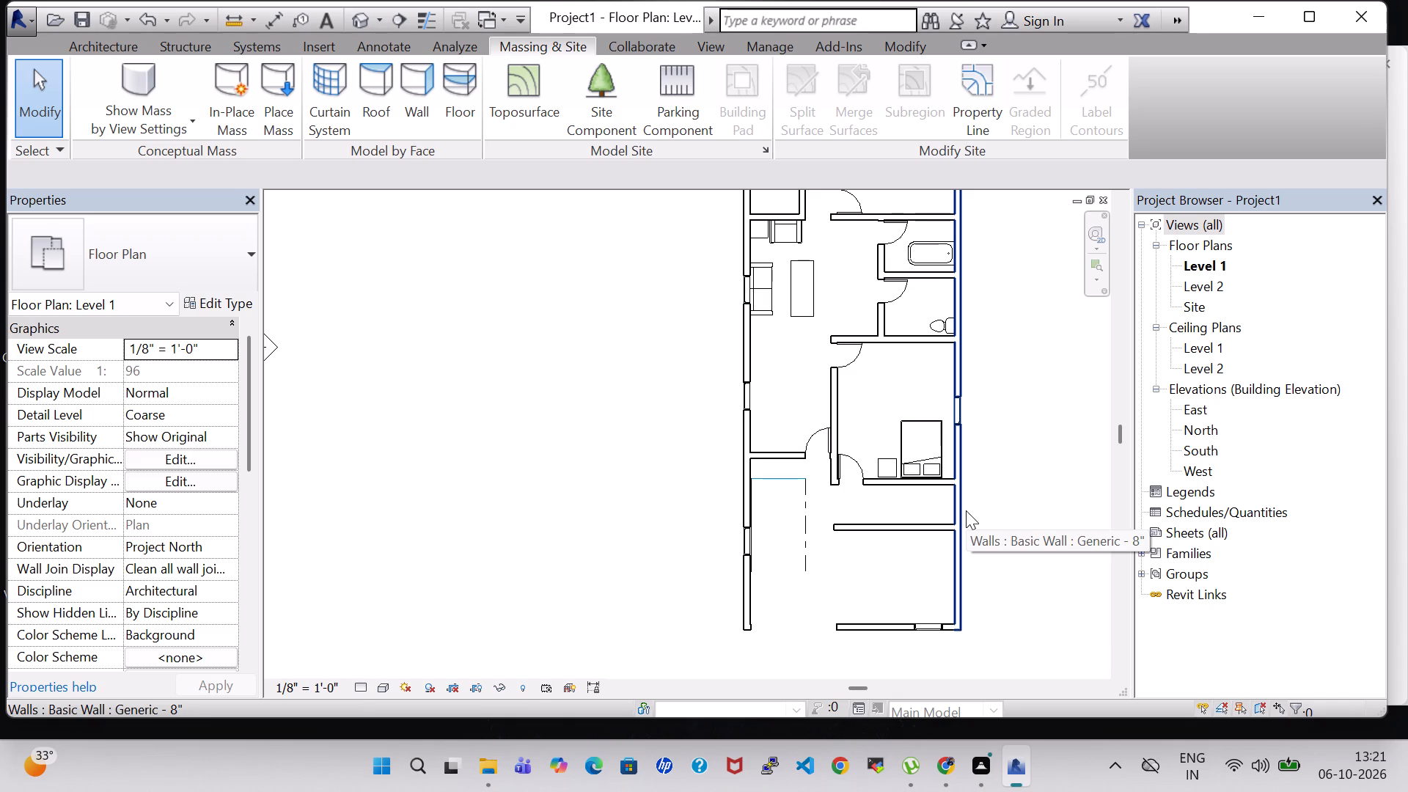
Nudge the parking space about 6" east, away from the west wall.
click(781, 483)
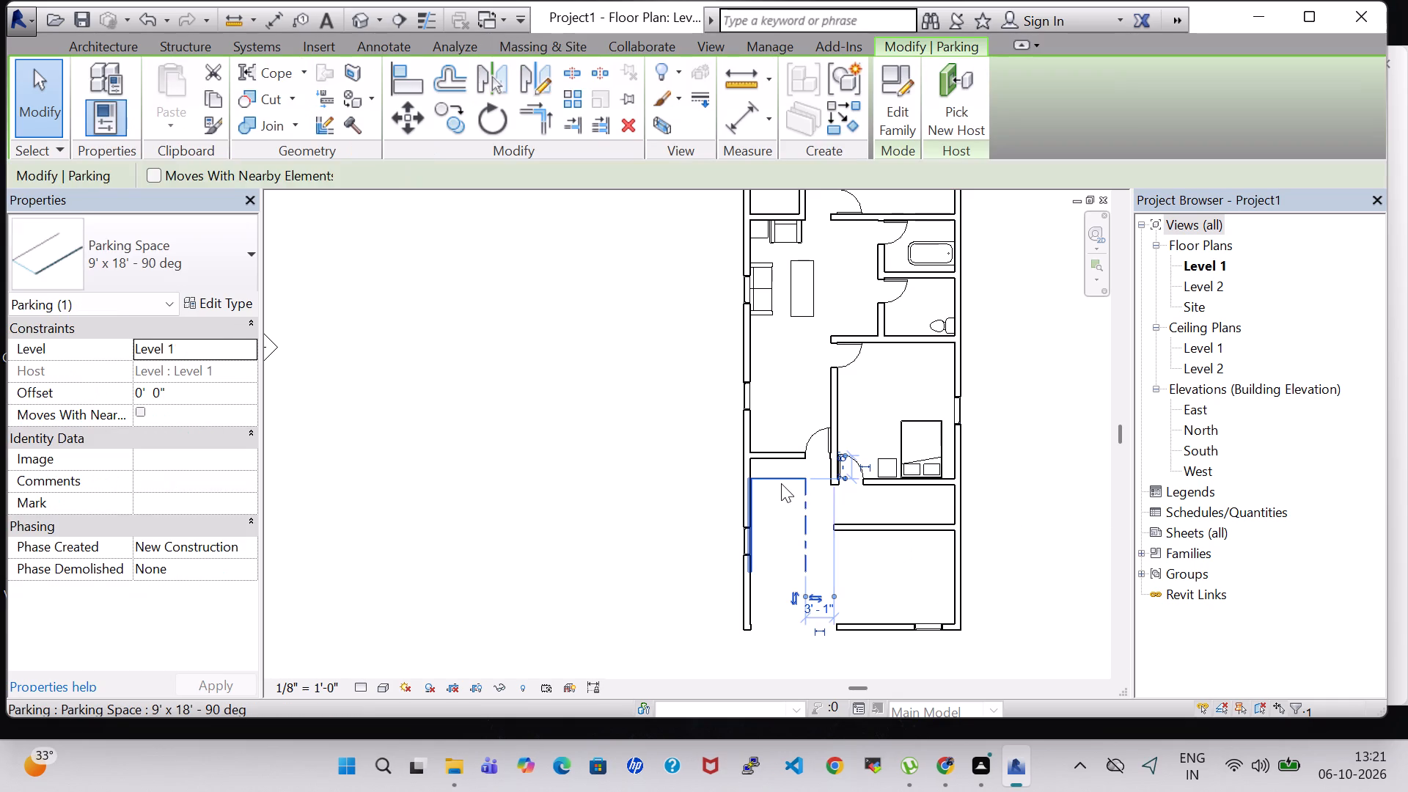
key(Right)
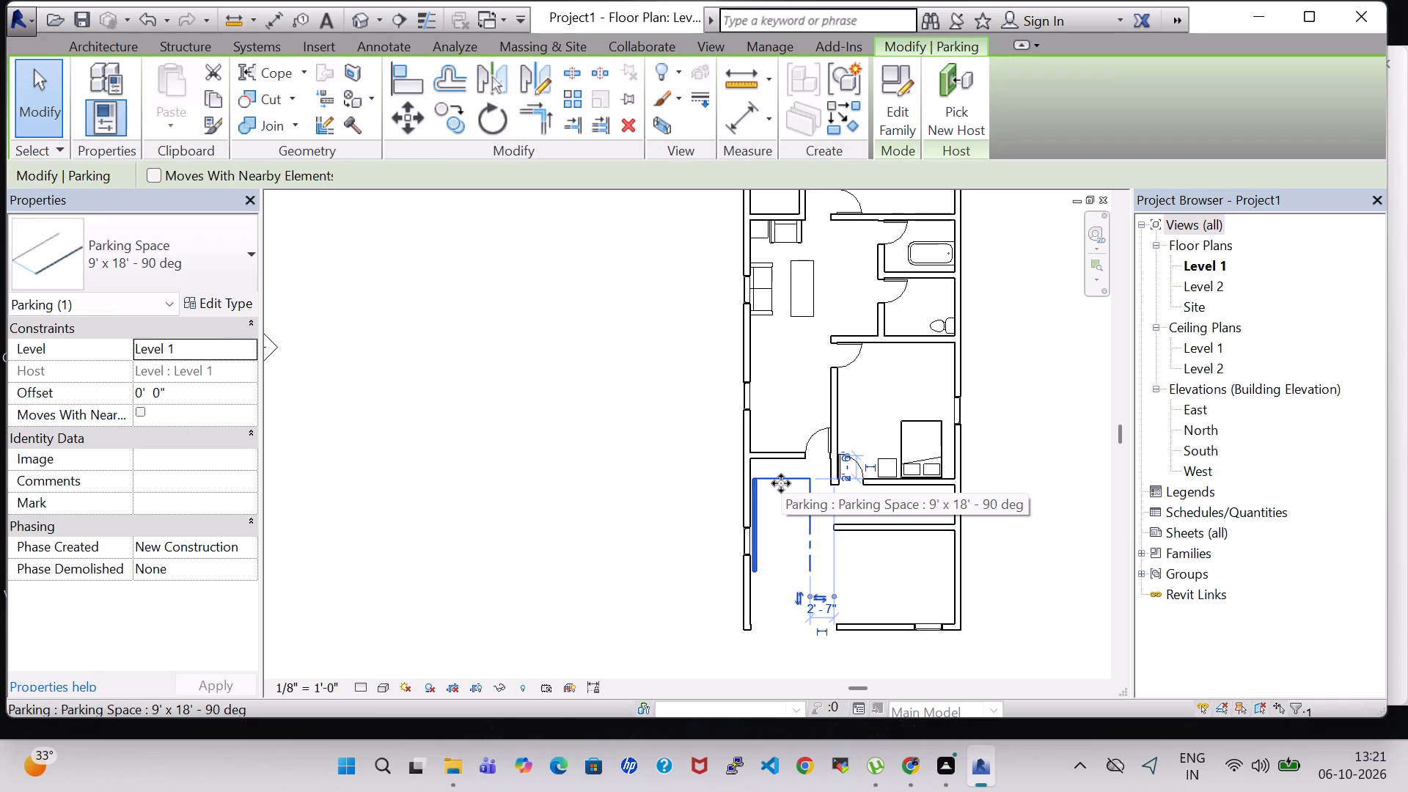
click(638, 524)
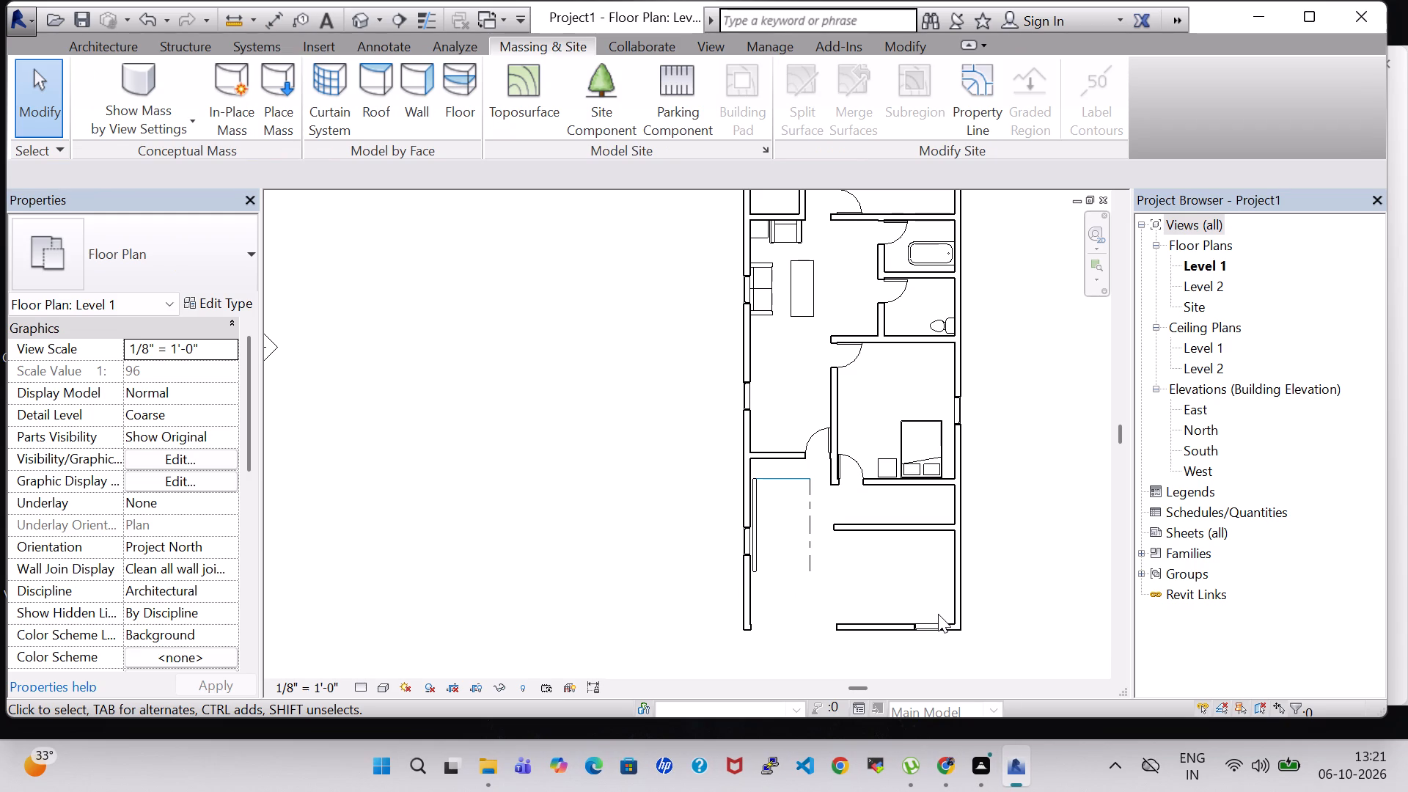
Browse the US Imperial family library while placing a door, examining the Railings and Balusters folders.
click(135, 41)
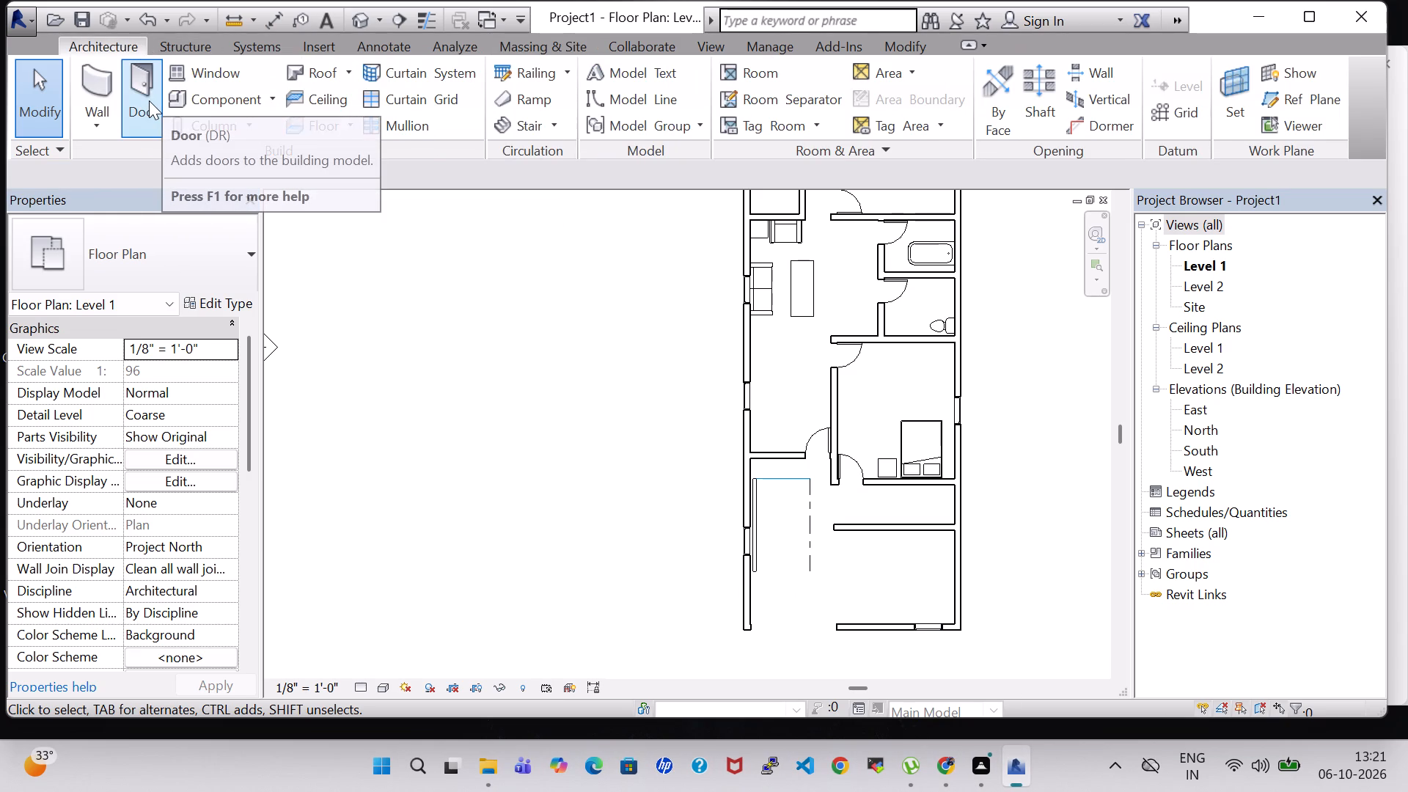
click(149, 100)
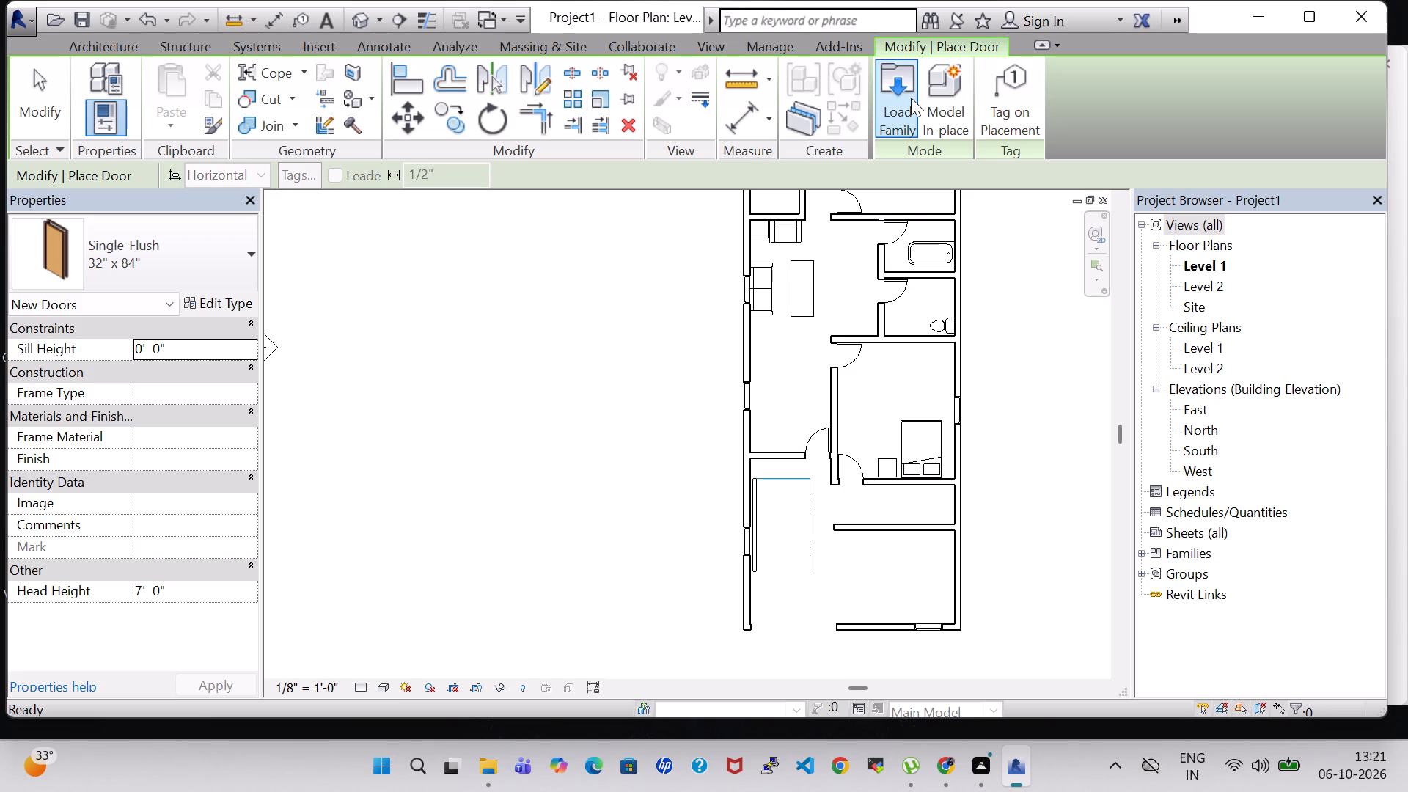
click(911, 98)
scroll(676, 449, down, 2)
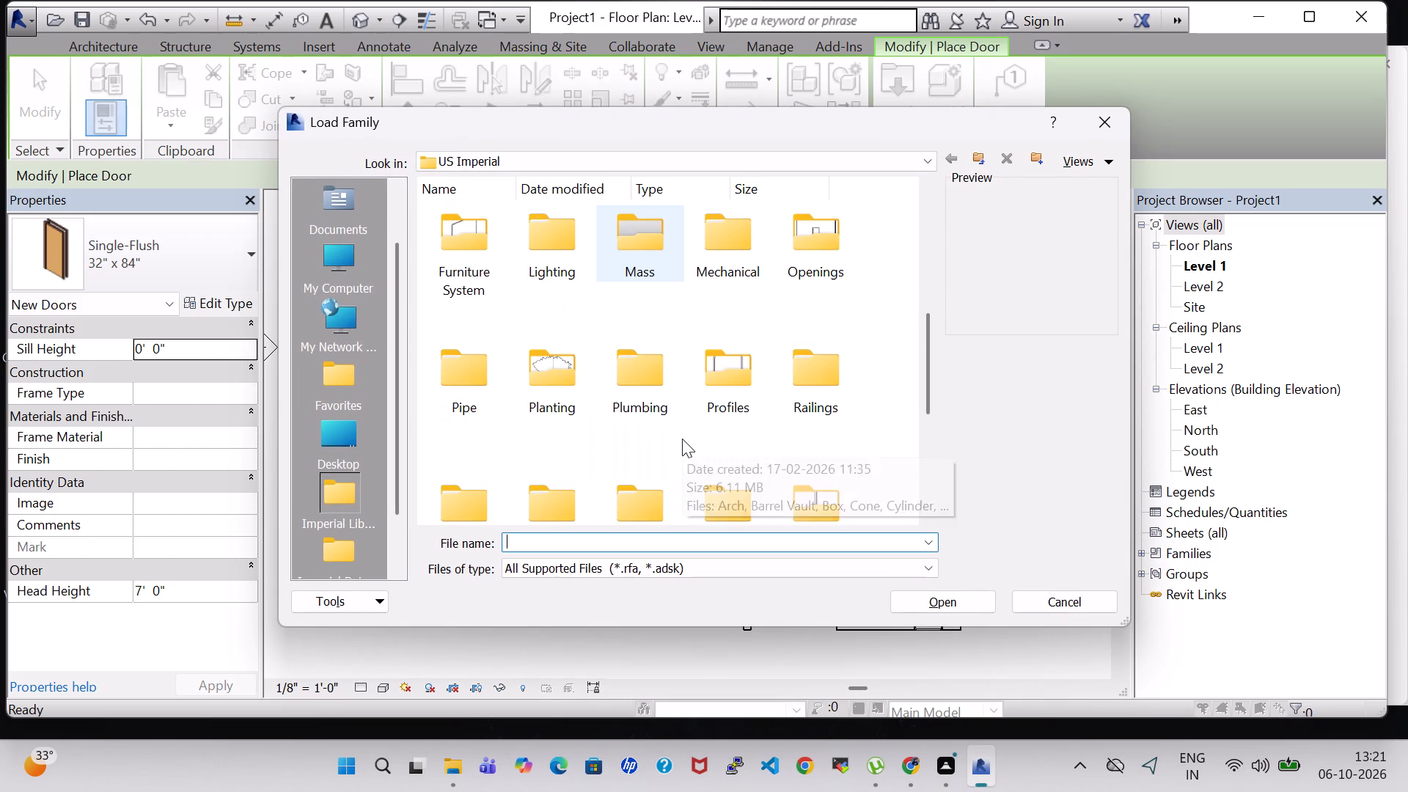
scroll(682, 439, down, 3)
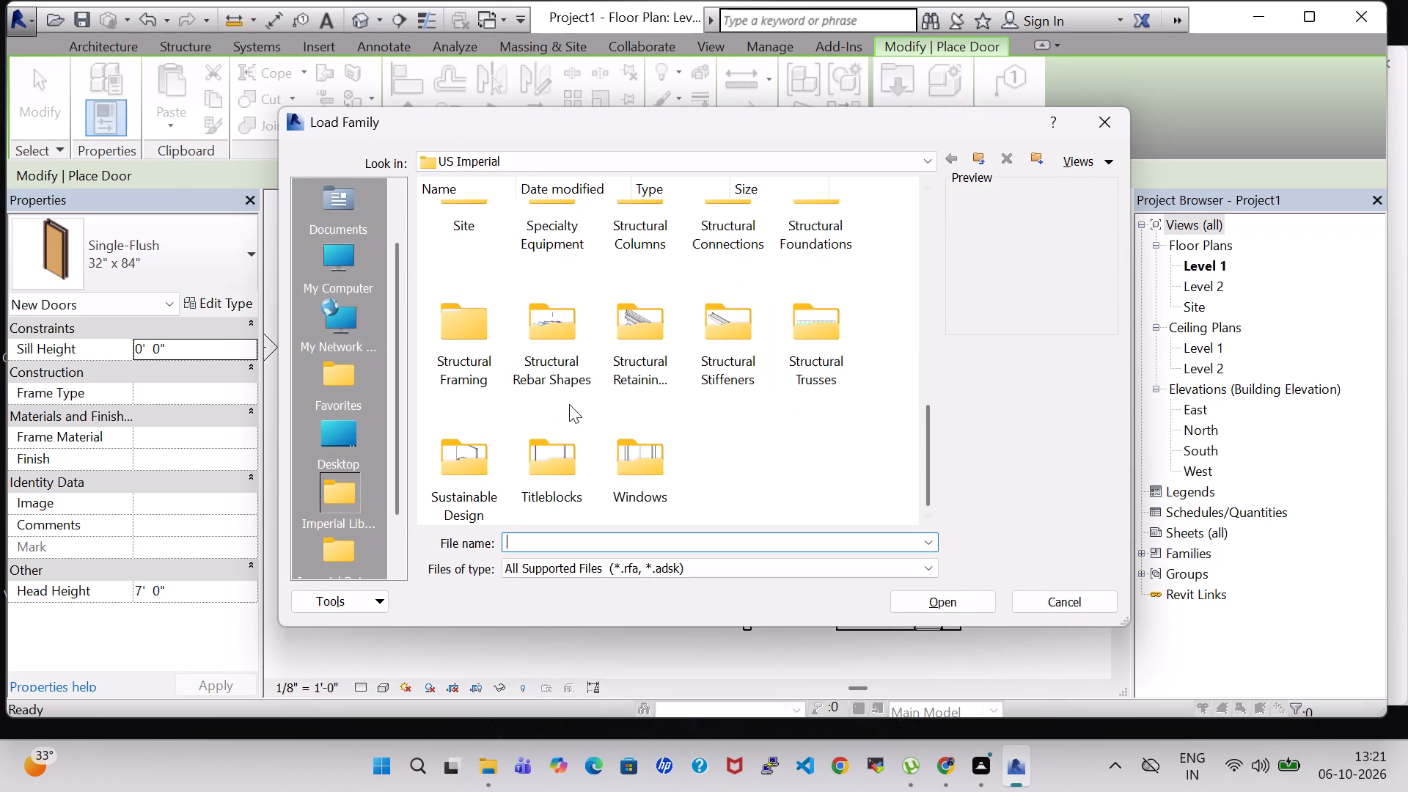
scroll(569, 404, up, 1)
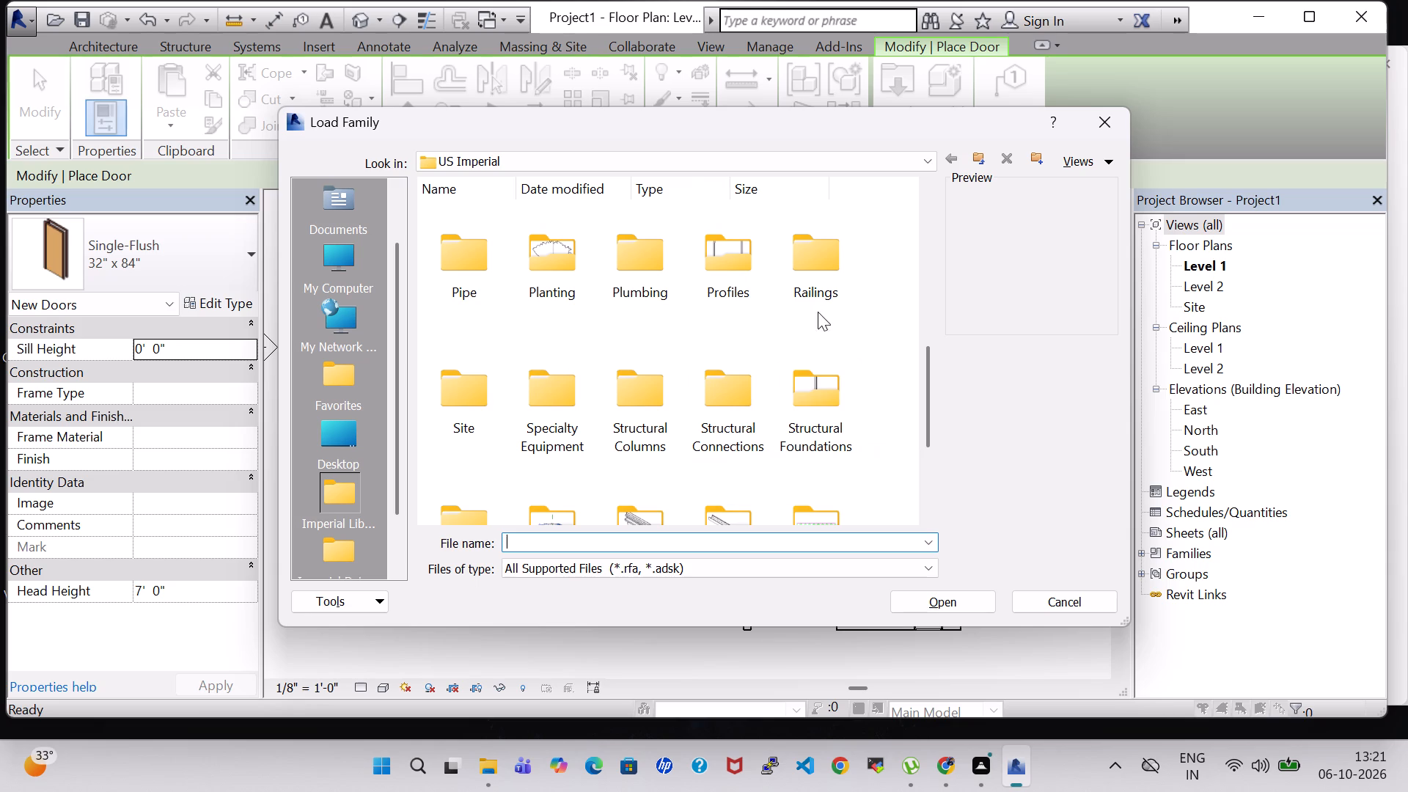
scroll(1011, 361, up, 1)
scroll(829, 314, up, 2)
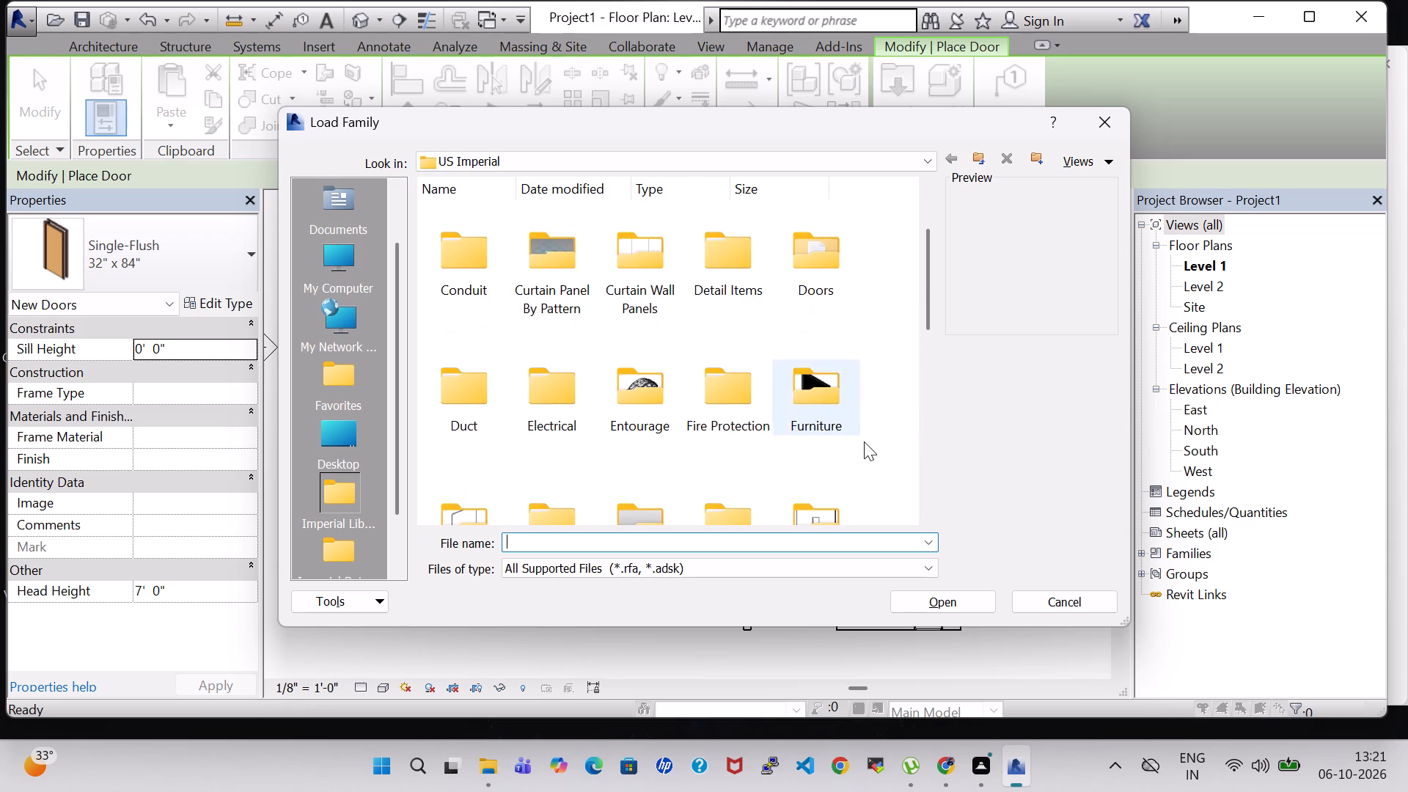
scroll(864, 441, down, 1)
double_click(829, 440)
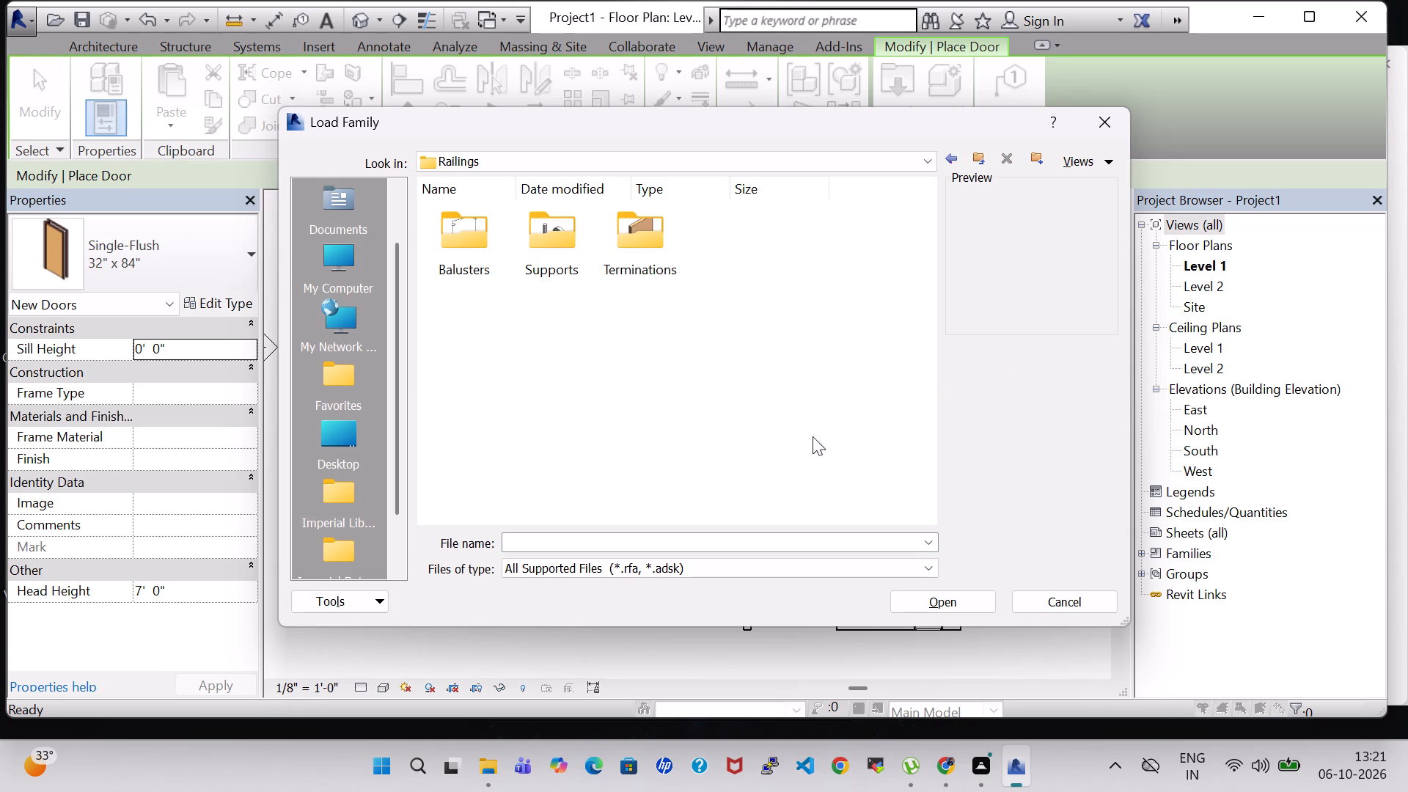
double_click(463, 252)
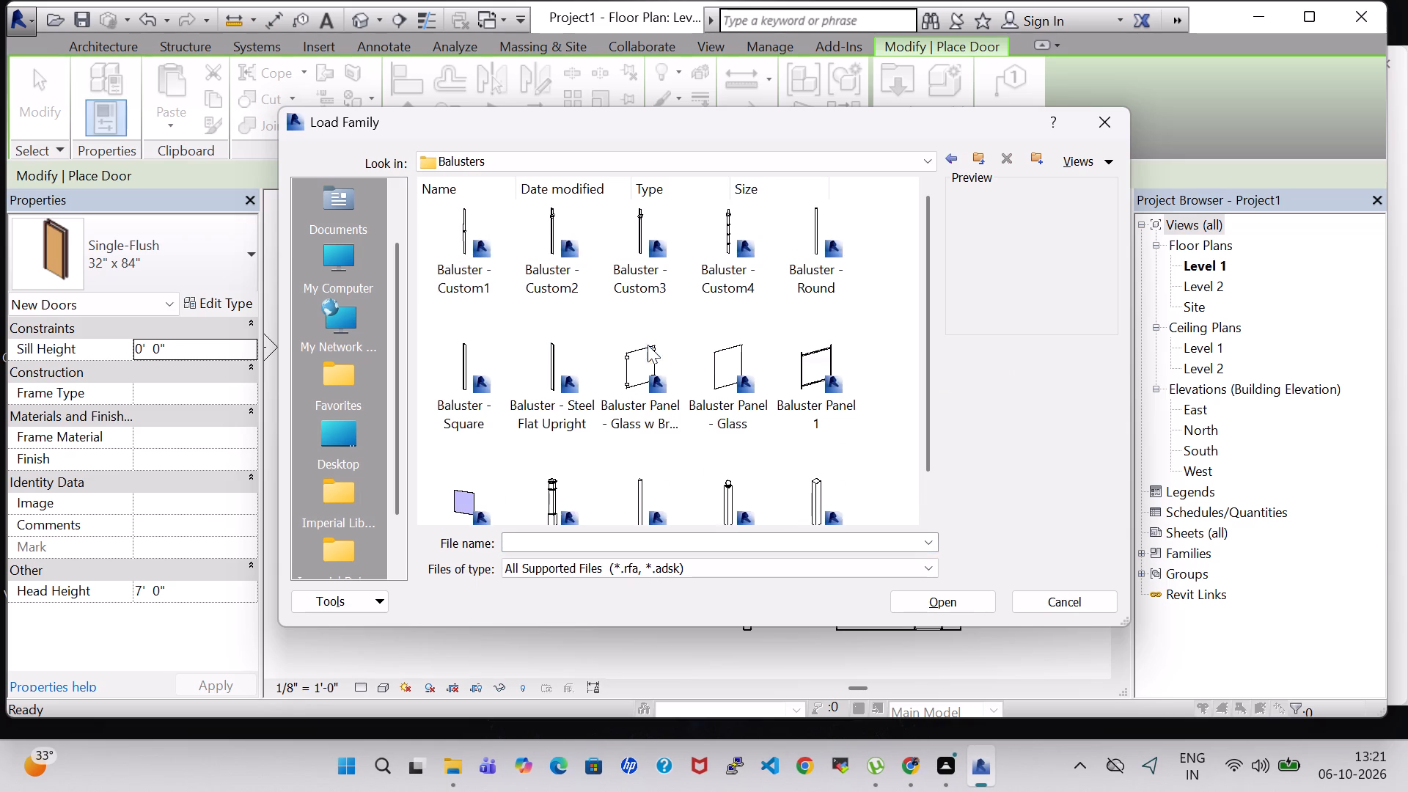
scroll(648, 345, down, 3)
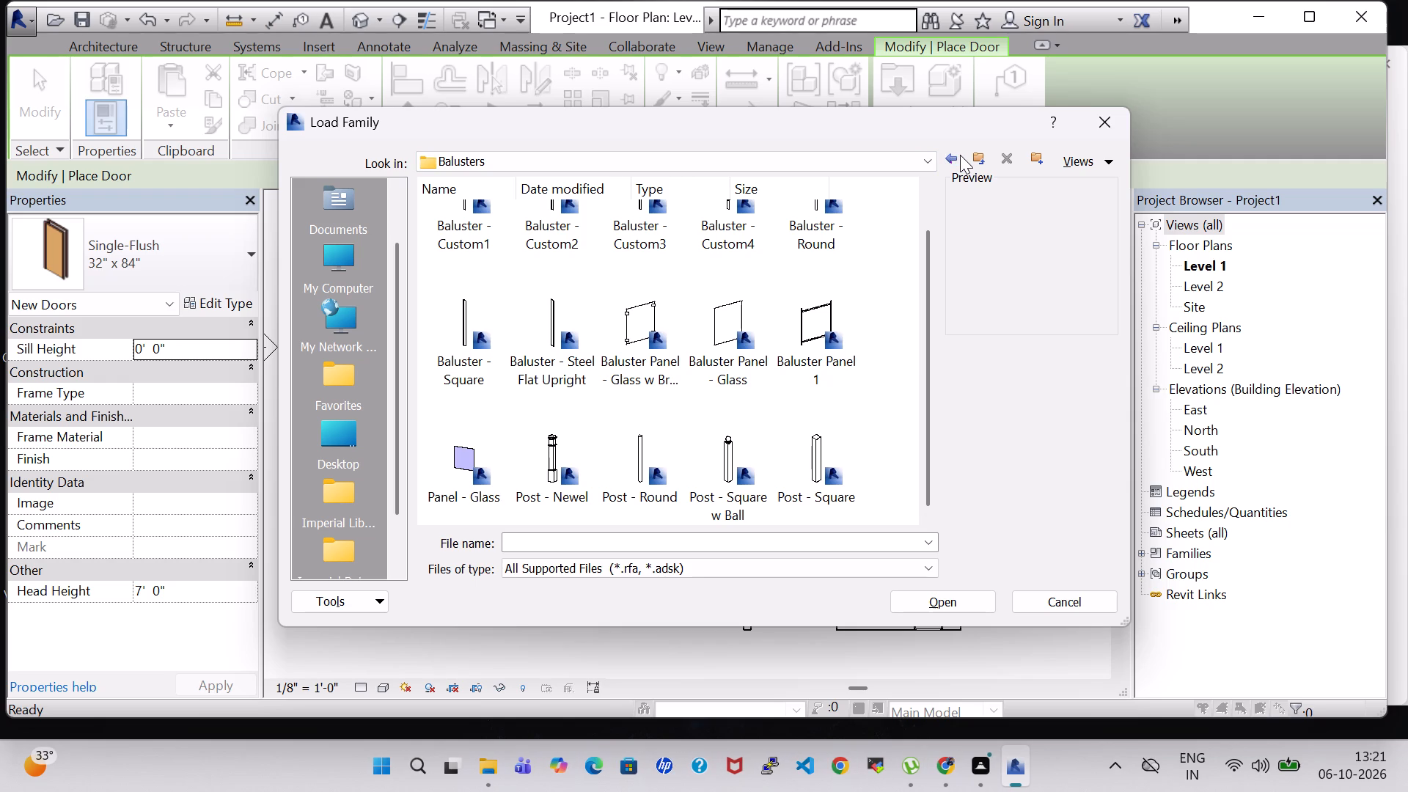
click(951, 160)
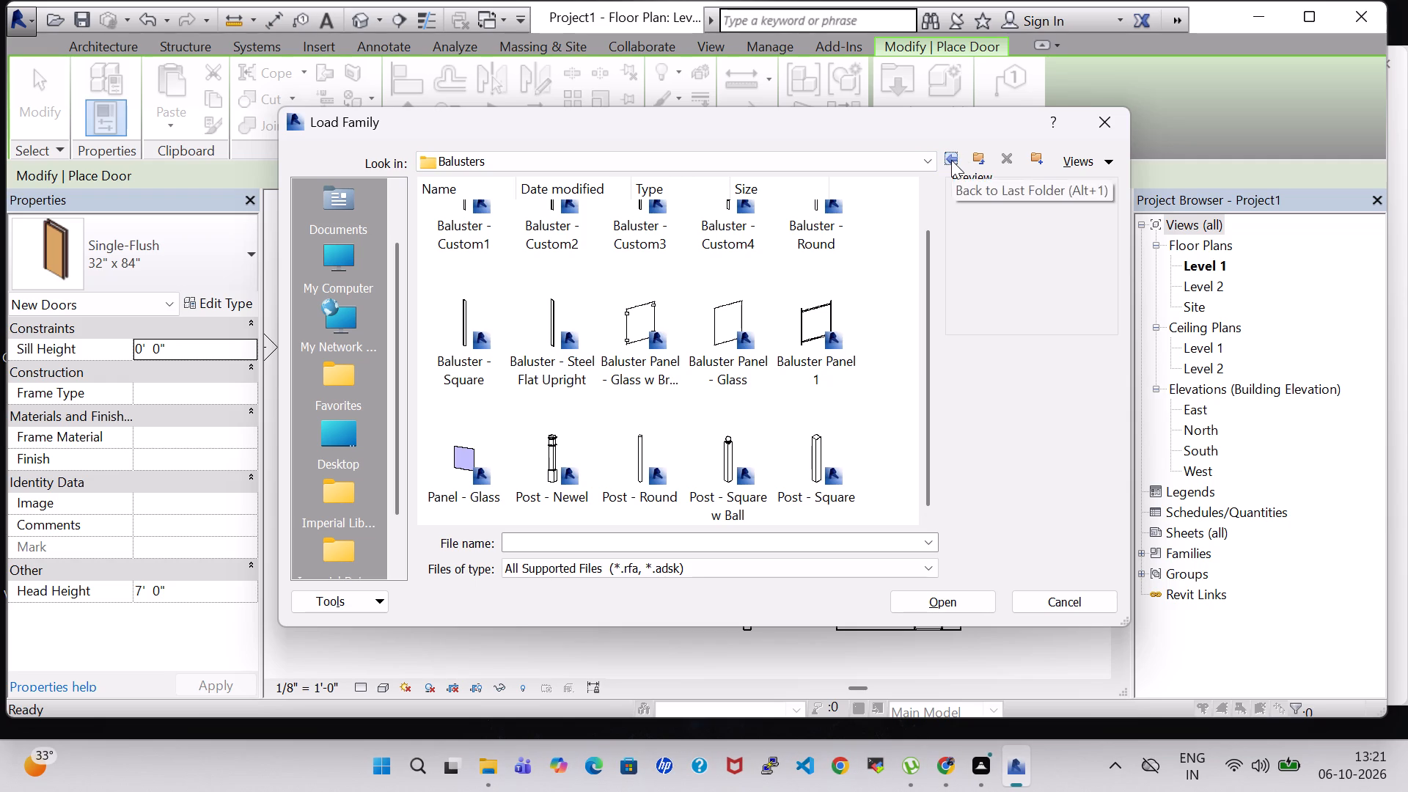
click(1129, 127)
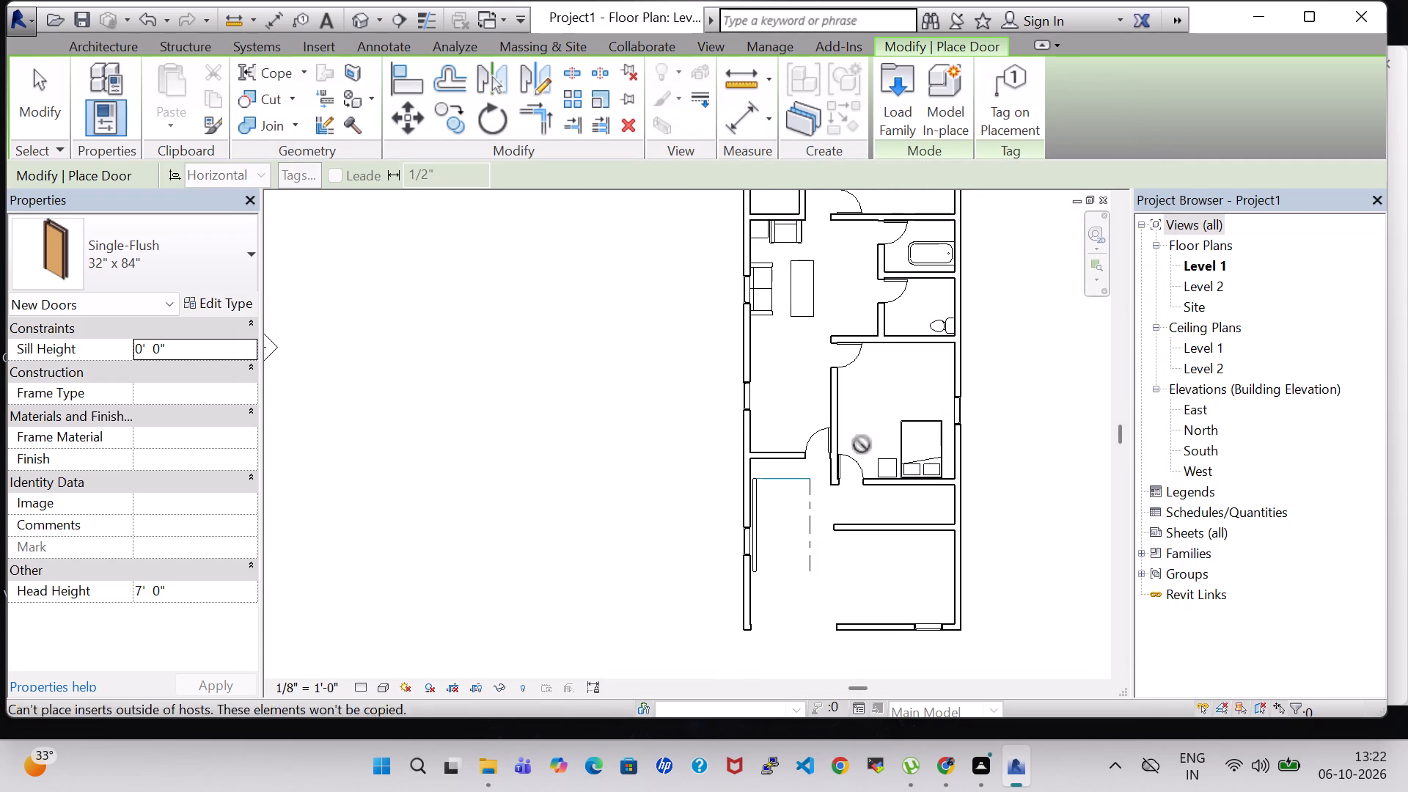
Draw a room separation line across the parking opening, from the west wall's south end to the start of the south wall.
click(98, 43)
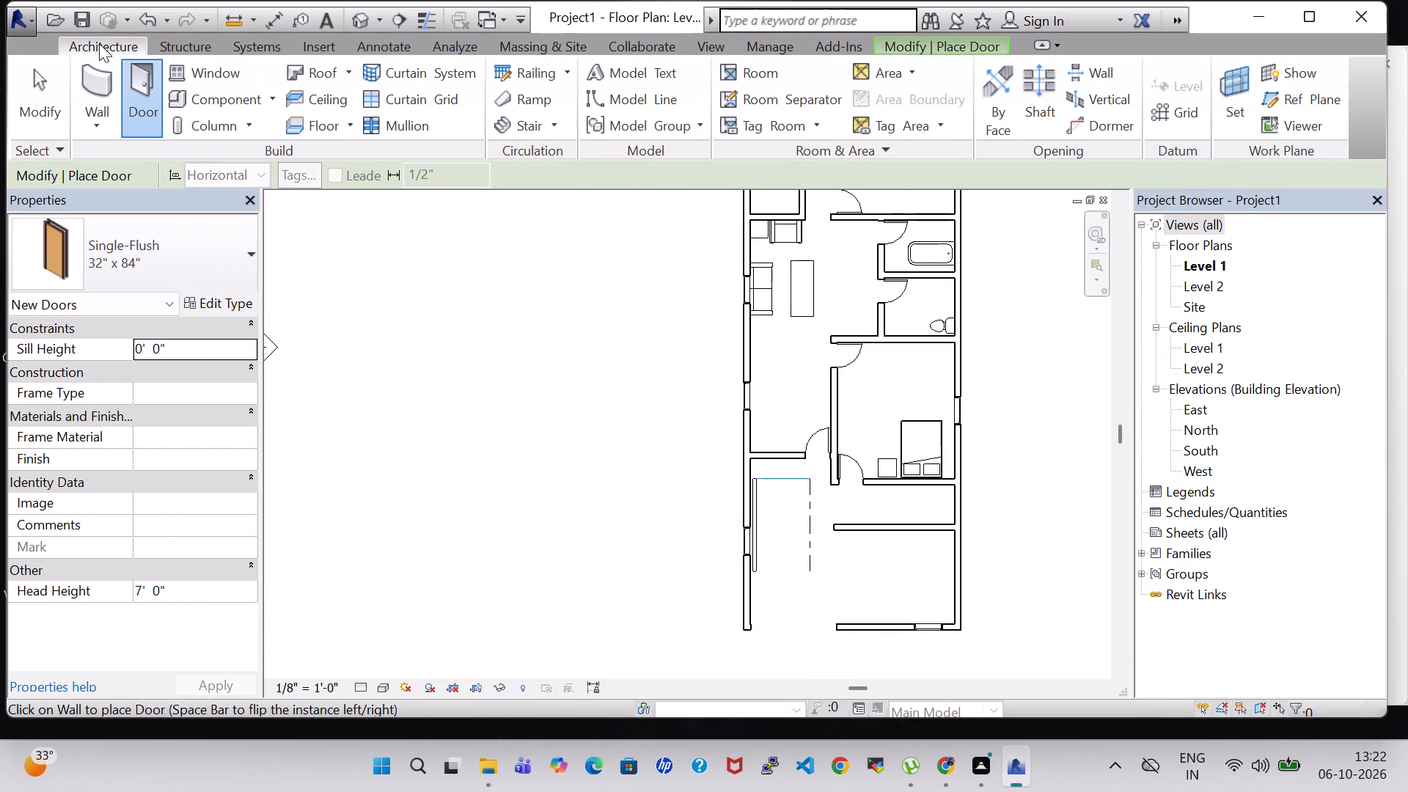
click(751, 89)
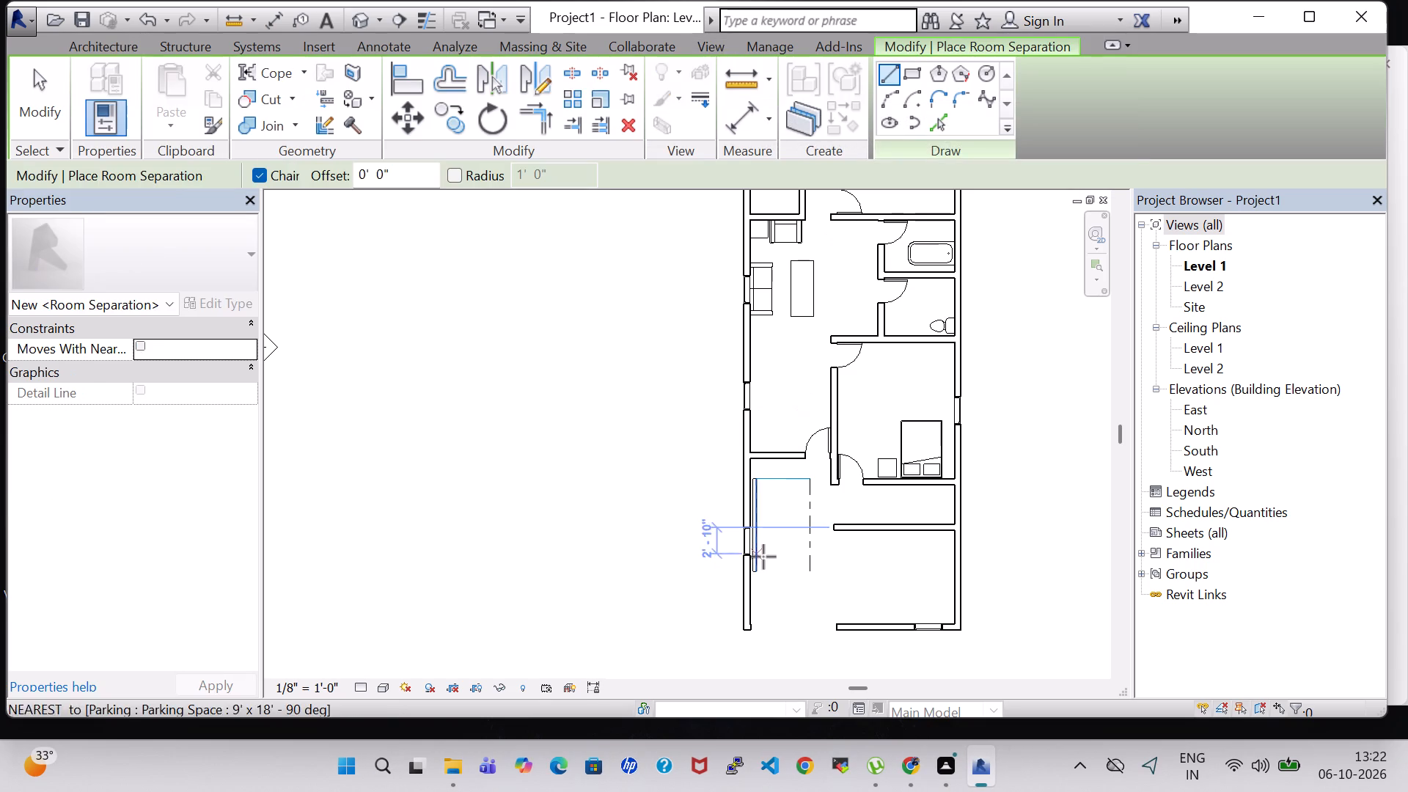
scroll(736, 610, up, 5)
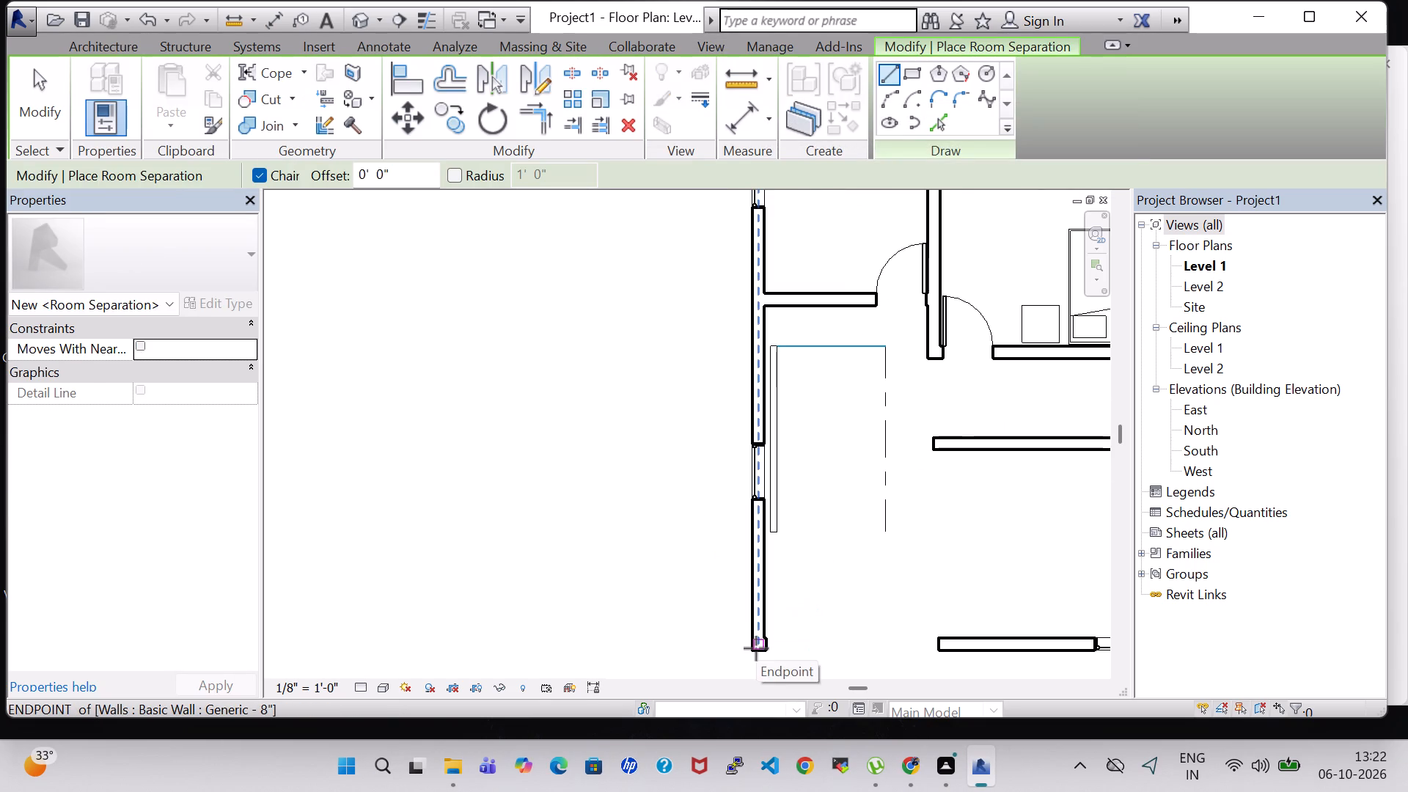
click(768, 650)
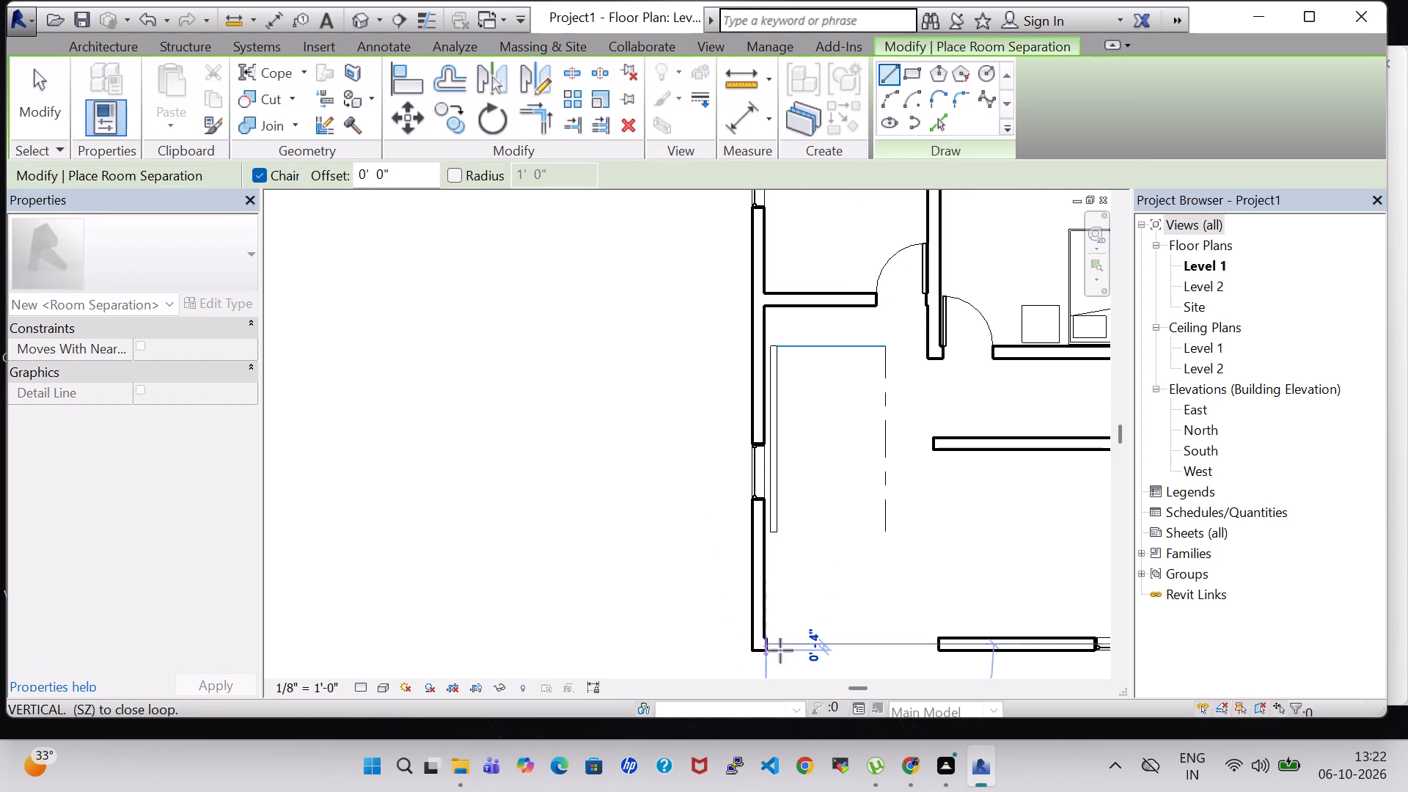
click(943, 653)
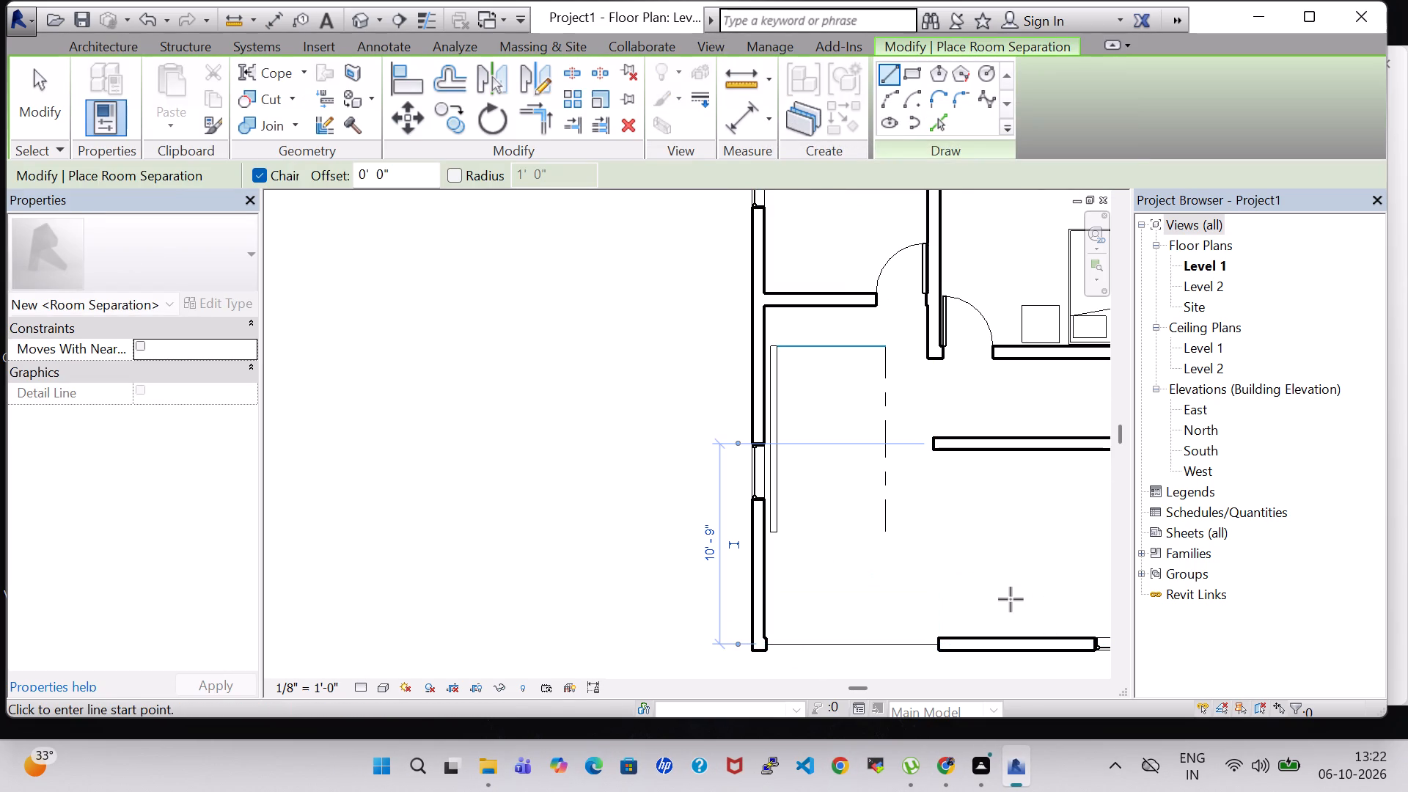
key(Escape)
key(Escape)
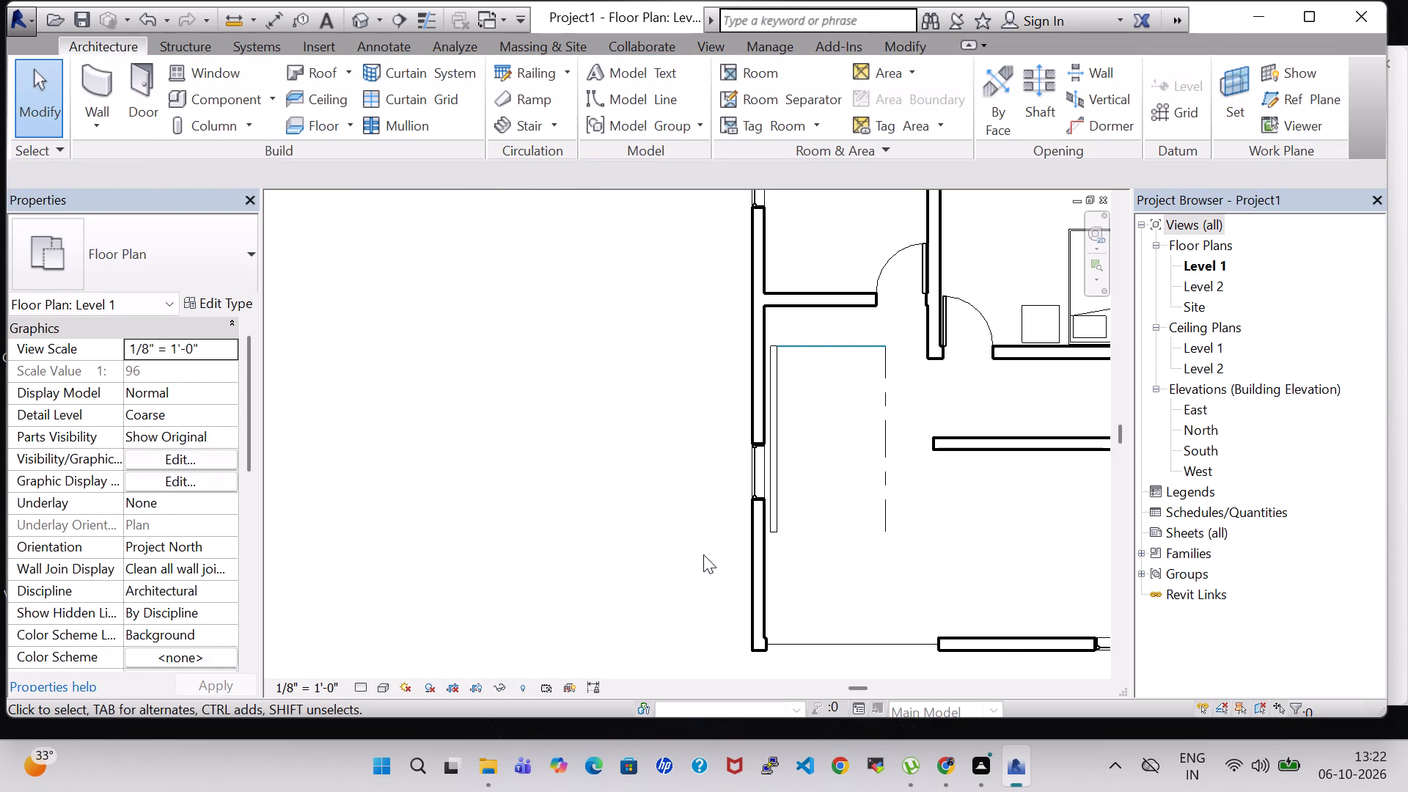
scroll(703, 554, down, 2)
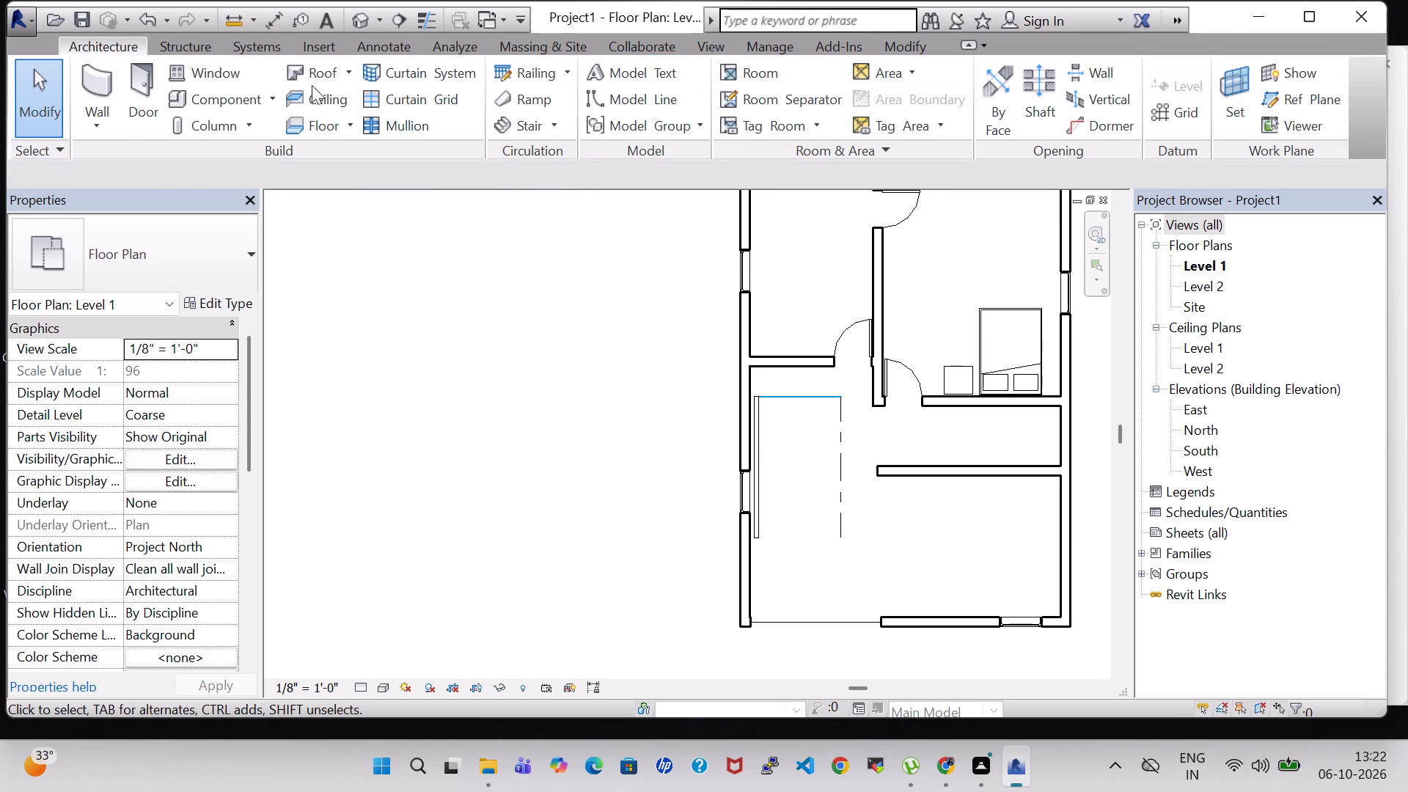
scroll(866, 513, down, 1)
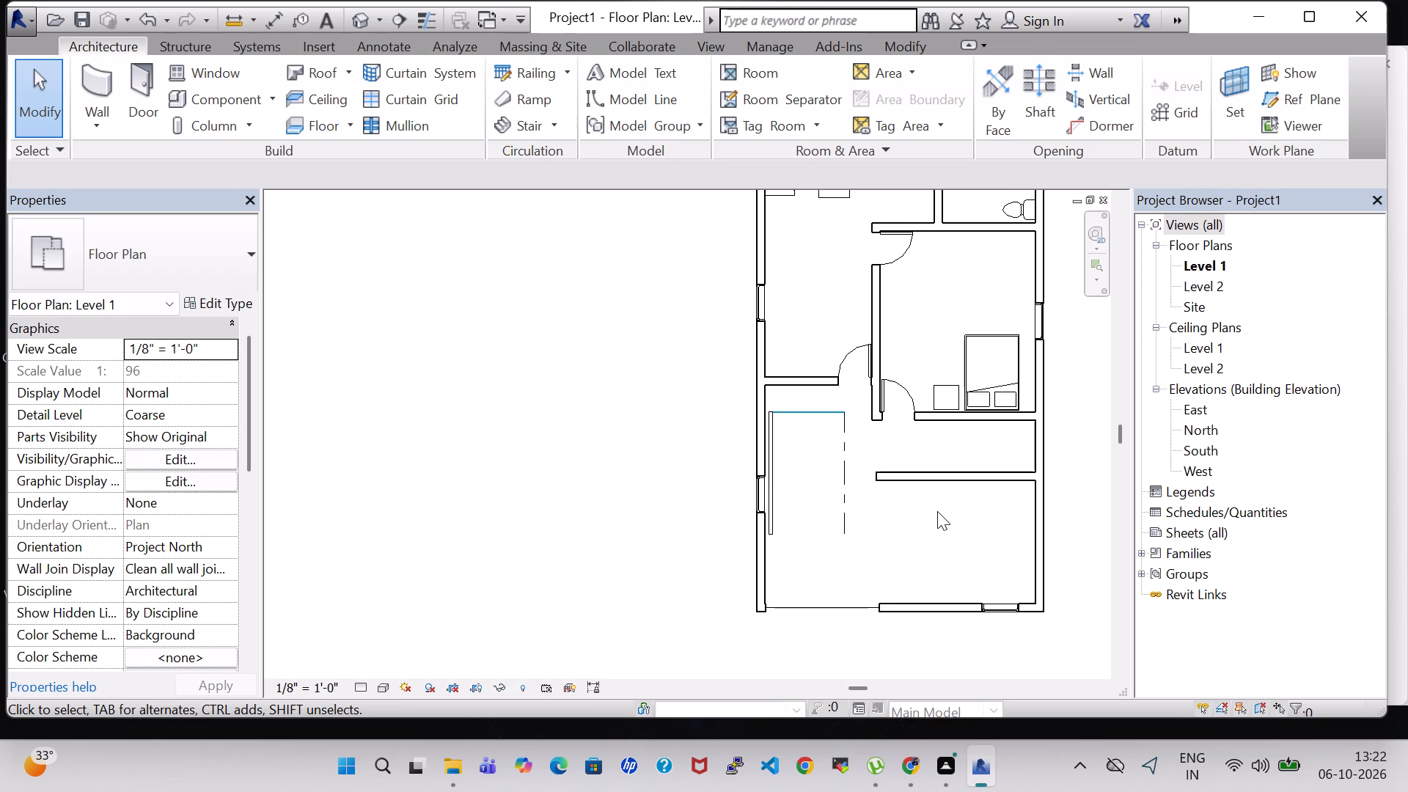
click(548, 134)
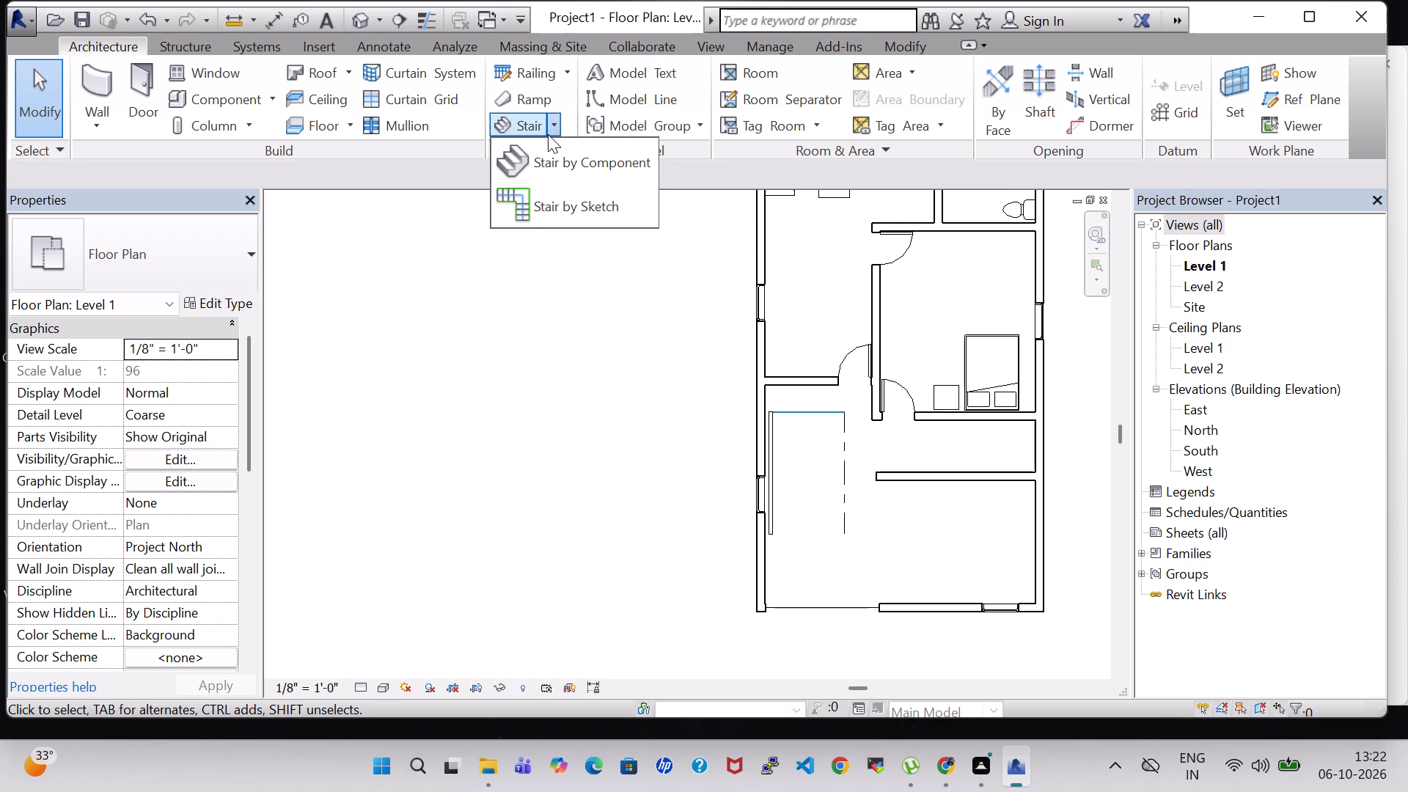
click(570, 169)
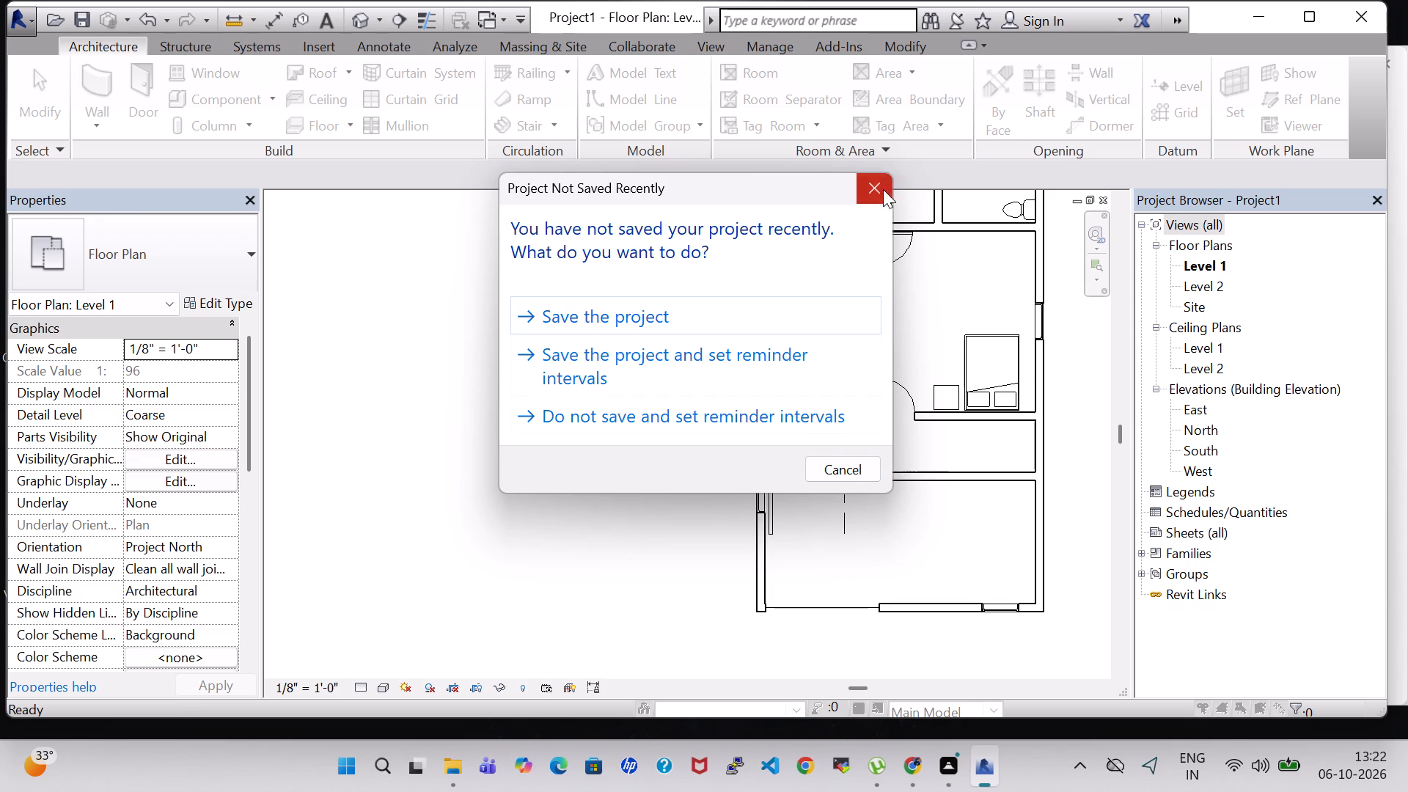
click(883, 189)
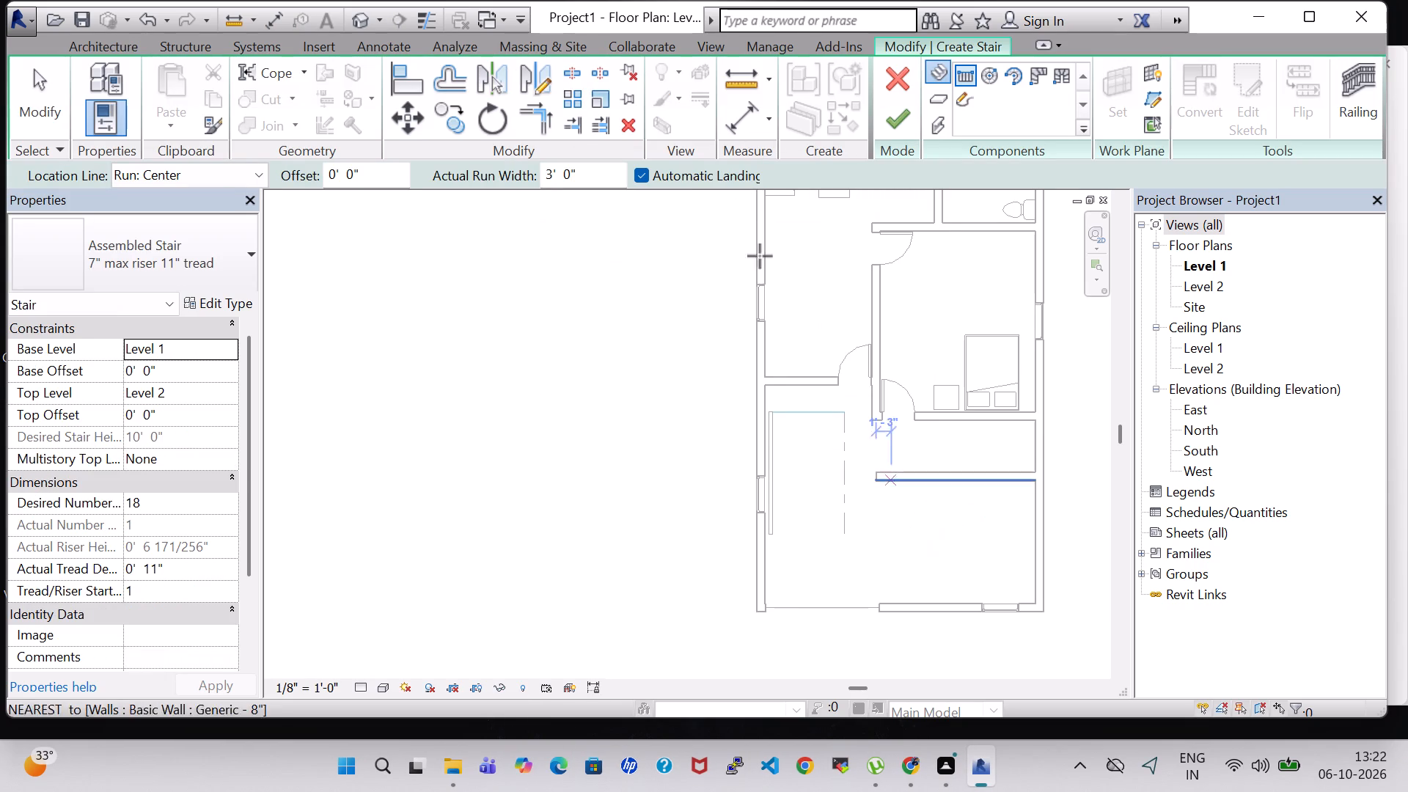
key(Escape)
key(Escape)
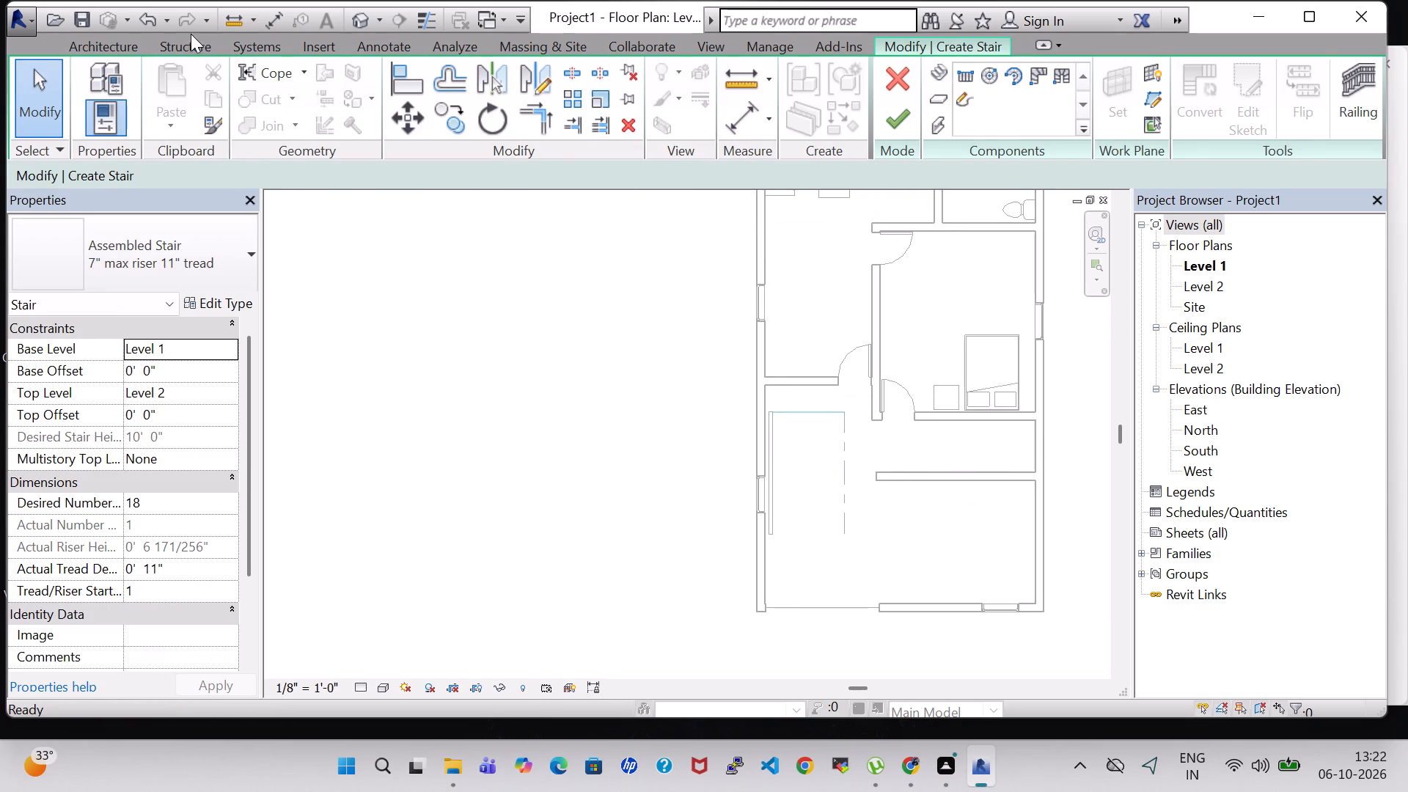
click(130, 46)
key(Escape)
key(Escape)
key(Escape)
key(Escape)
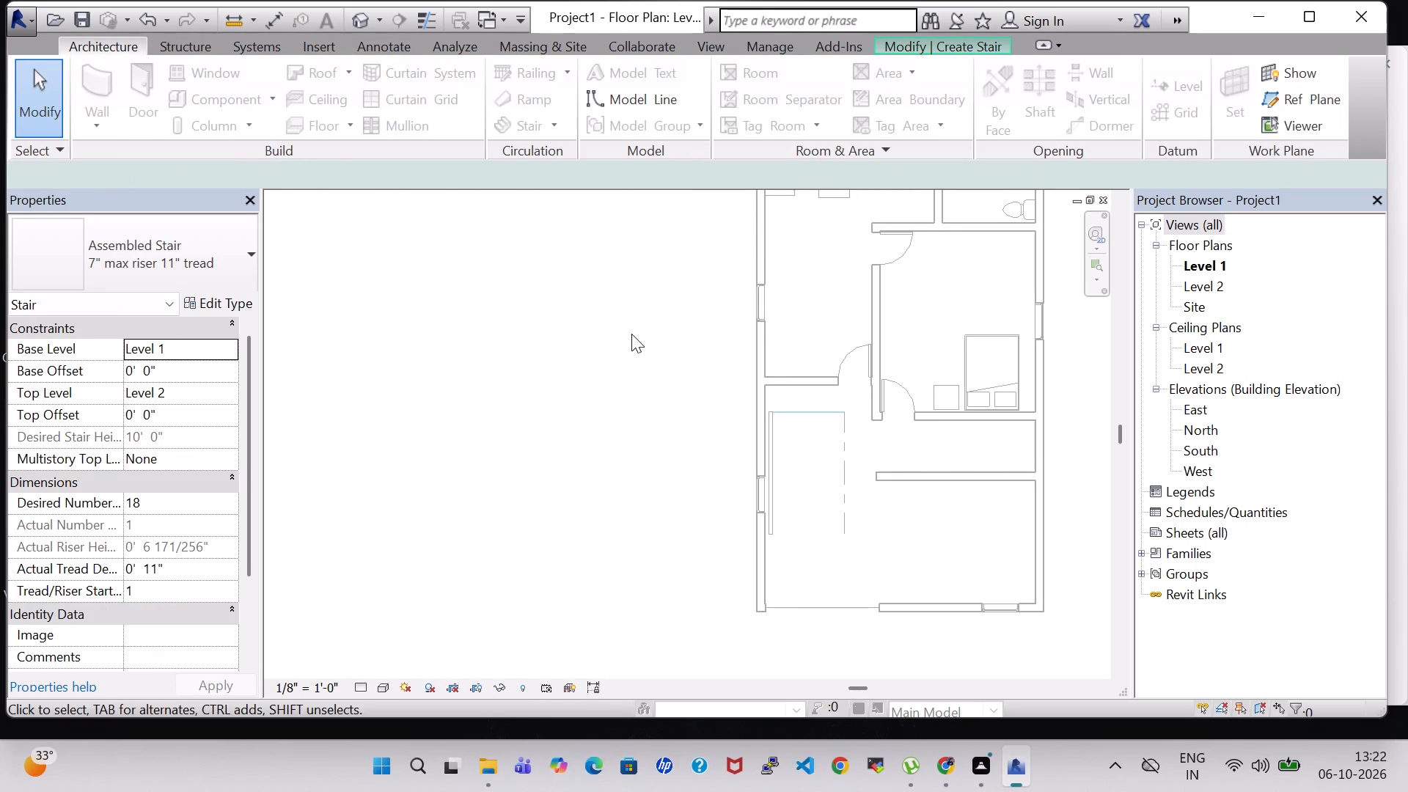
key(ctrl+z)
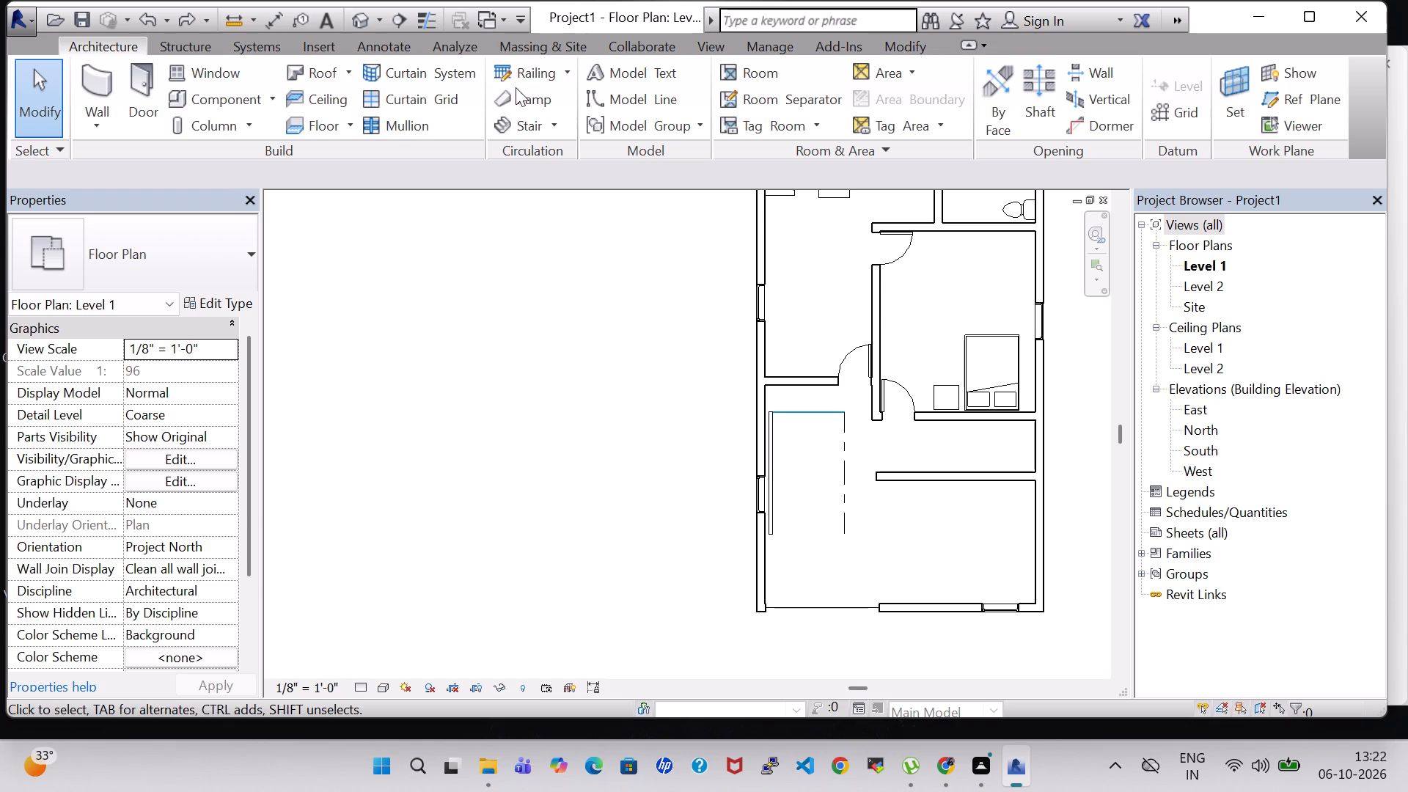
Sketch a stair in the southeast room with two parallel eastward runs: about 9'-2" with 11 risers and about 5'-6" with 7 risers.
click(555, 126)
click(565, 210)
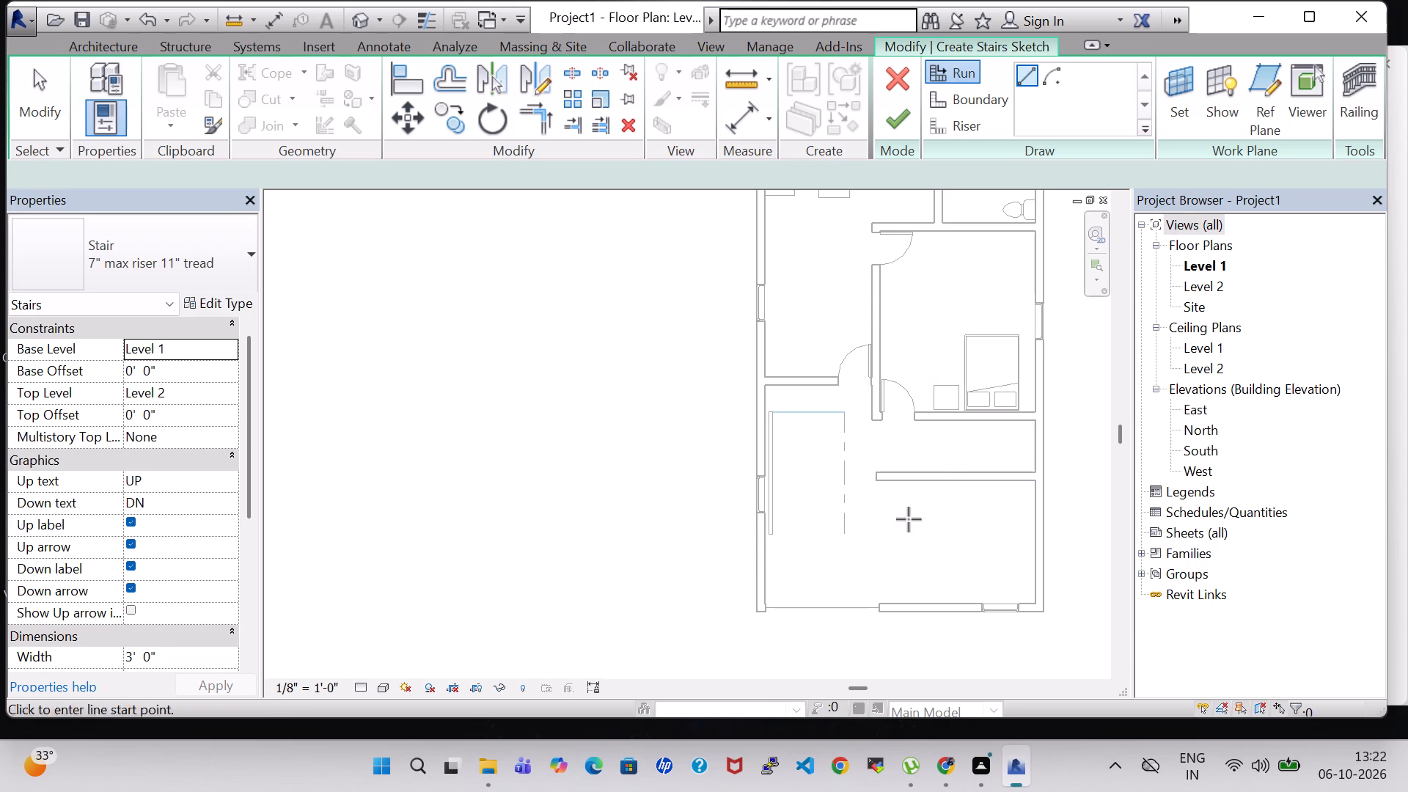
click(884, 499)
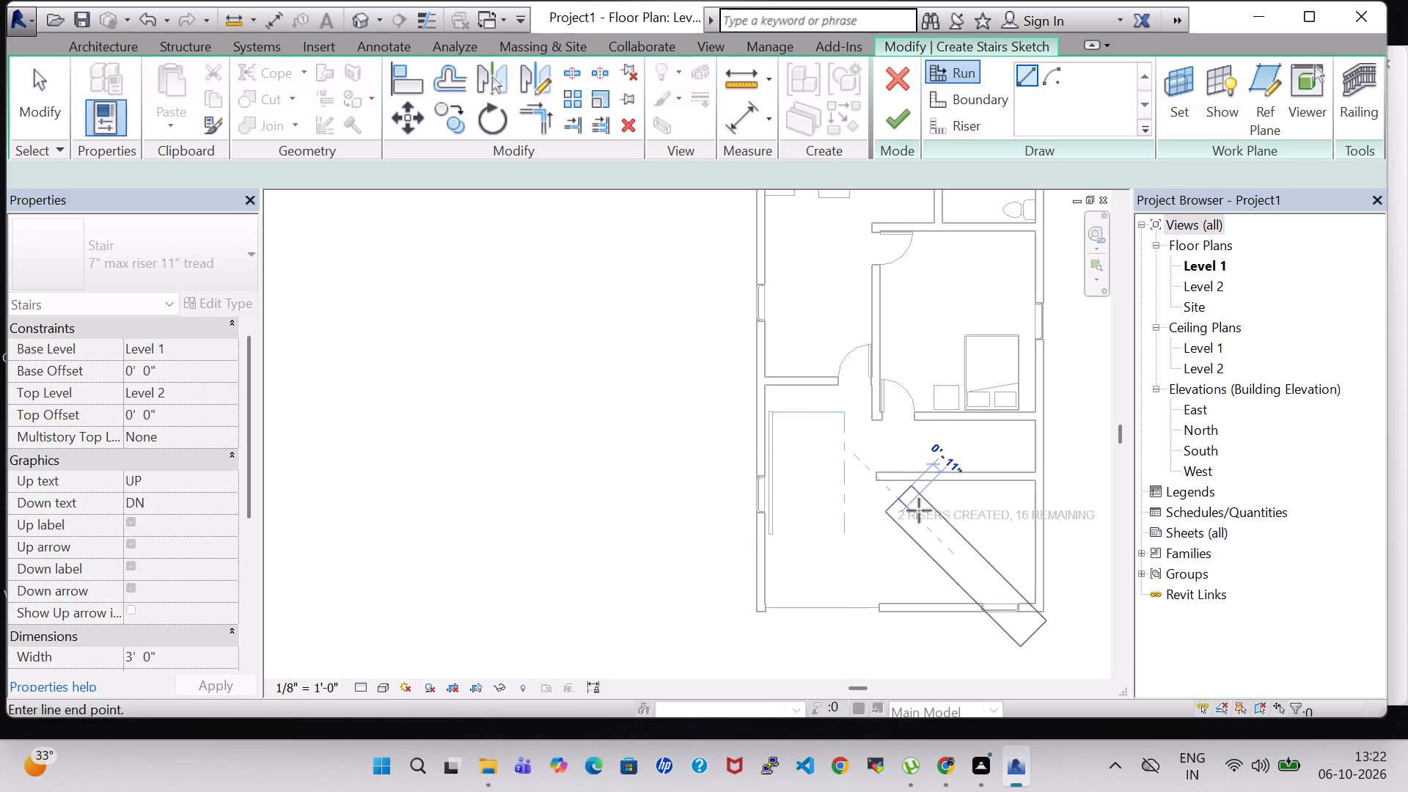
click(1012, 505)
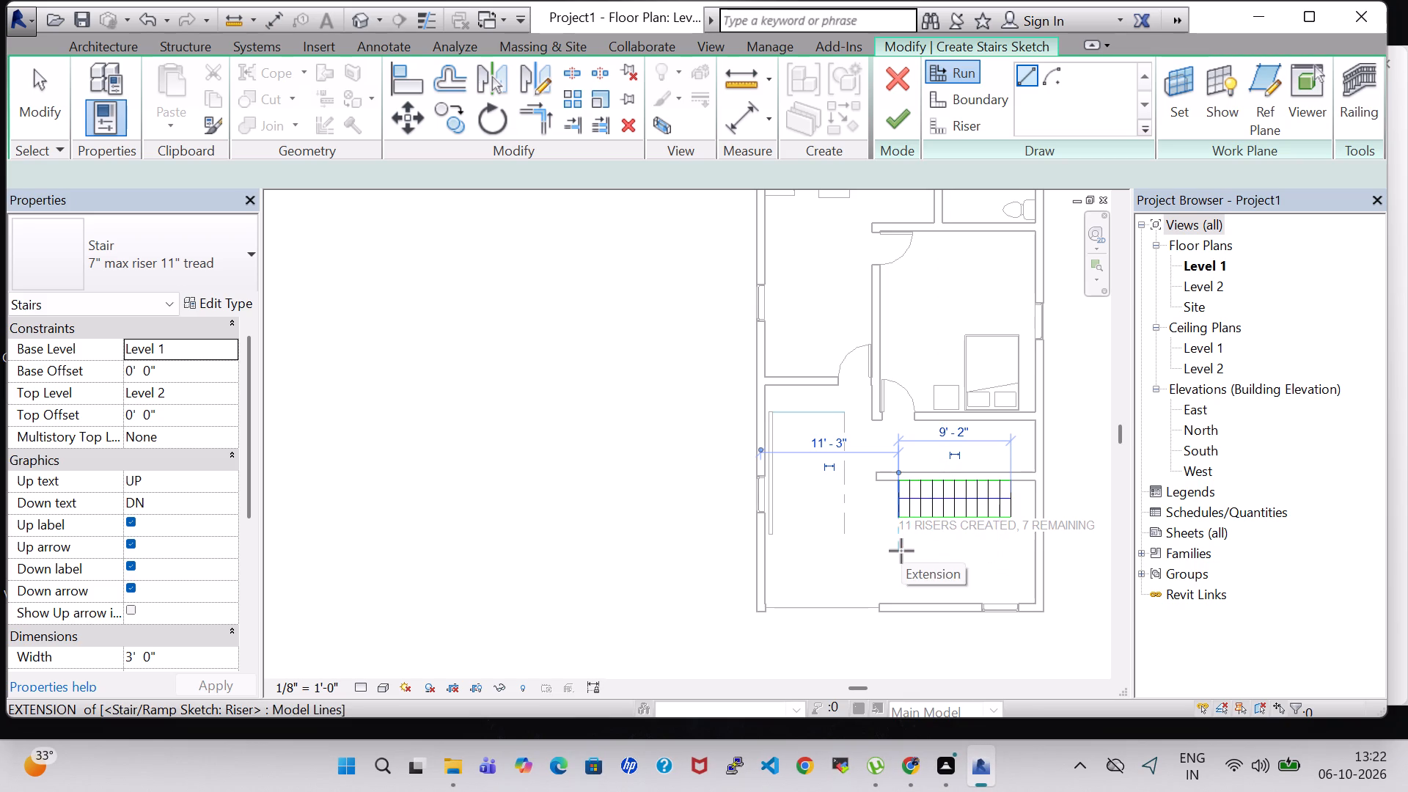
click(900, 572)
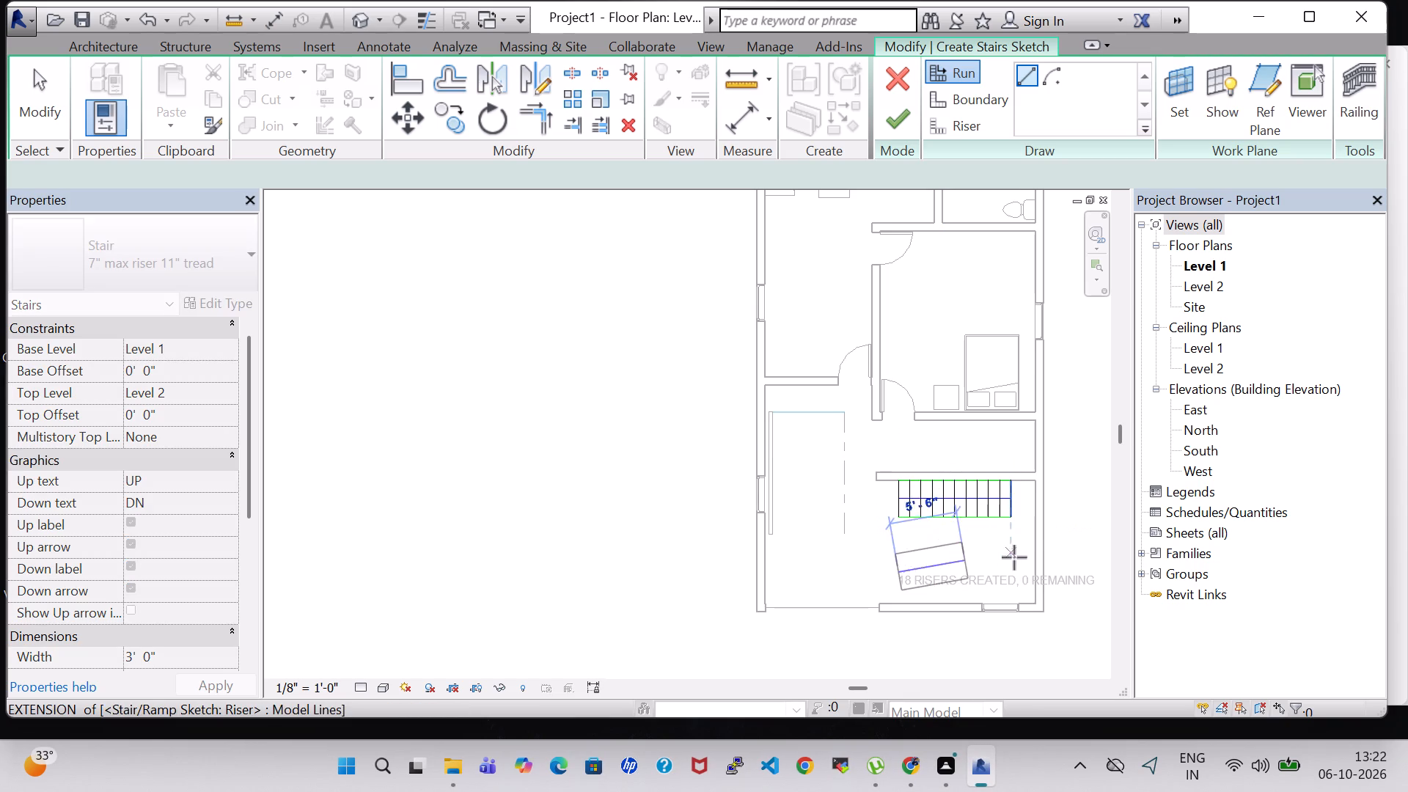
click(1016, 571)
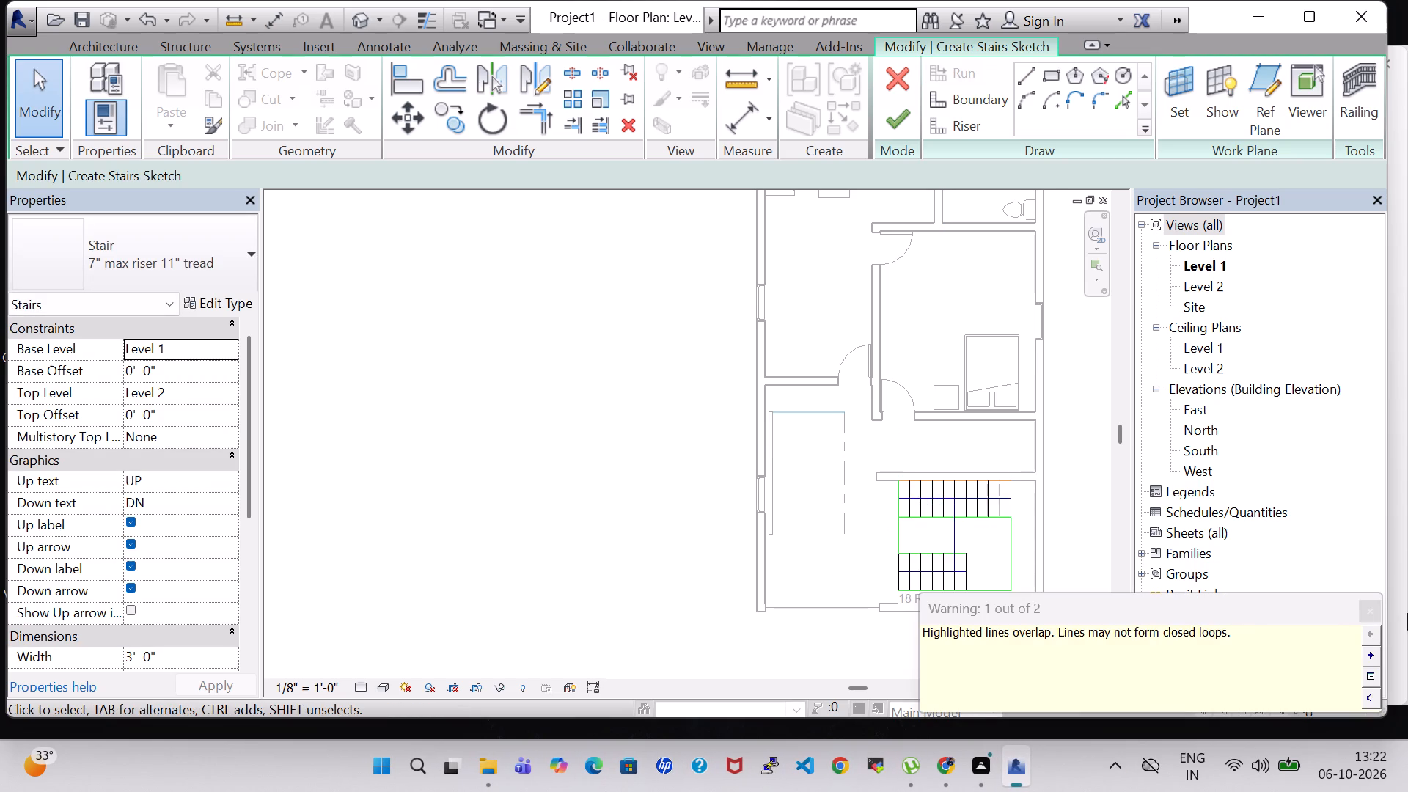
click(1371, 609)
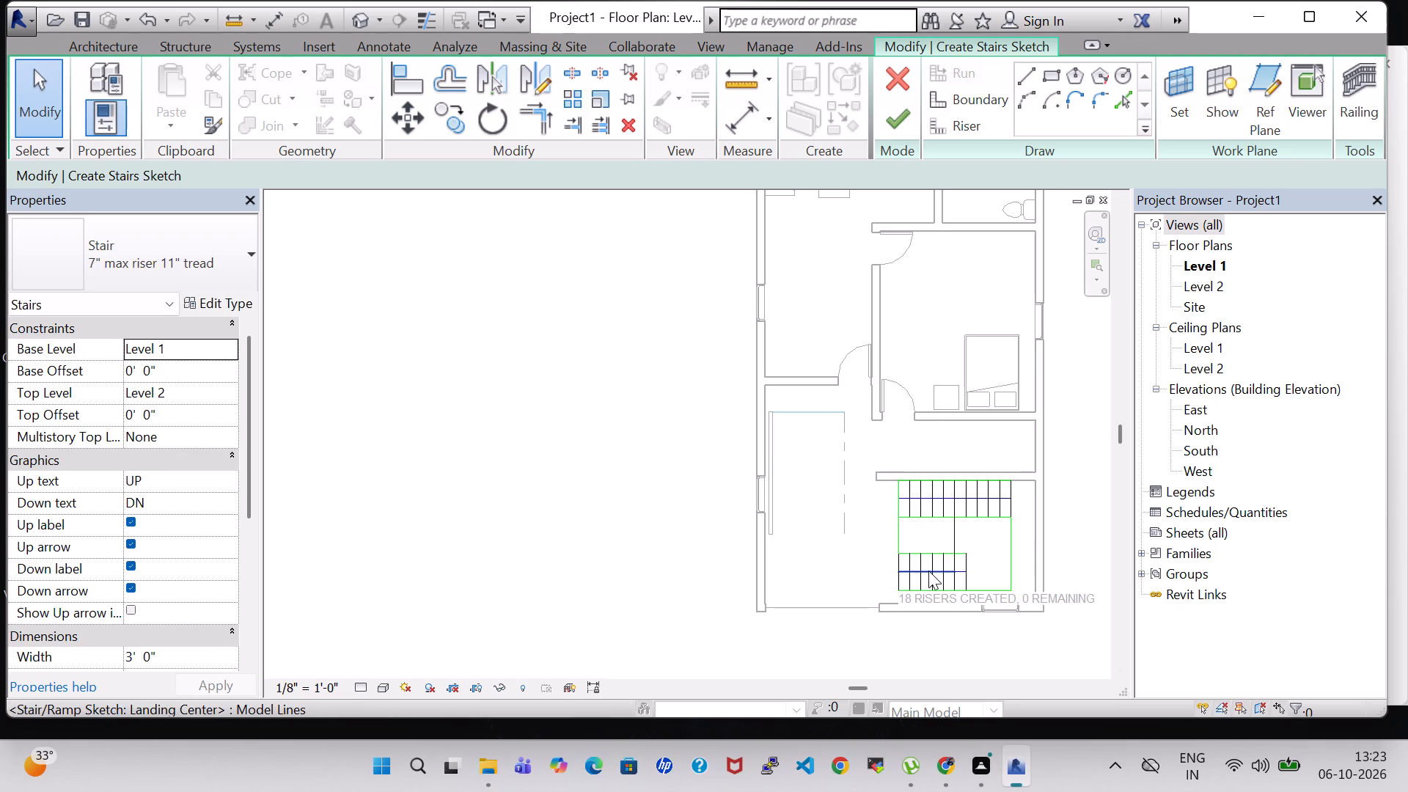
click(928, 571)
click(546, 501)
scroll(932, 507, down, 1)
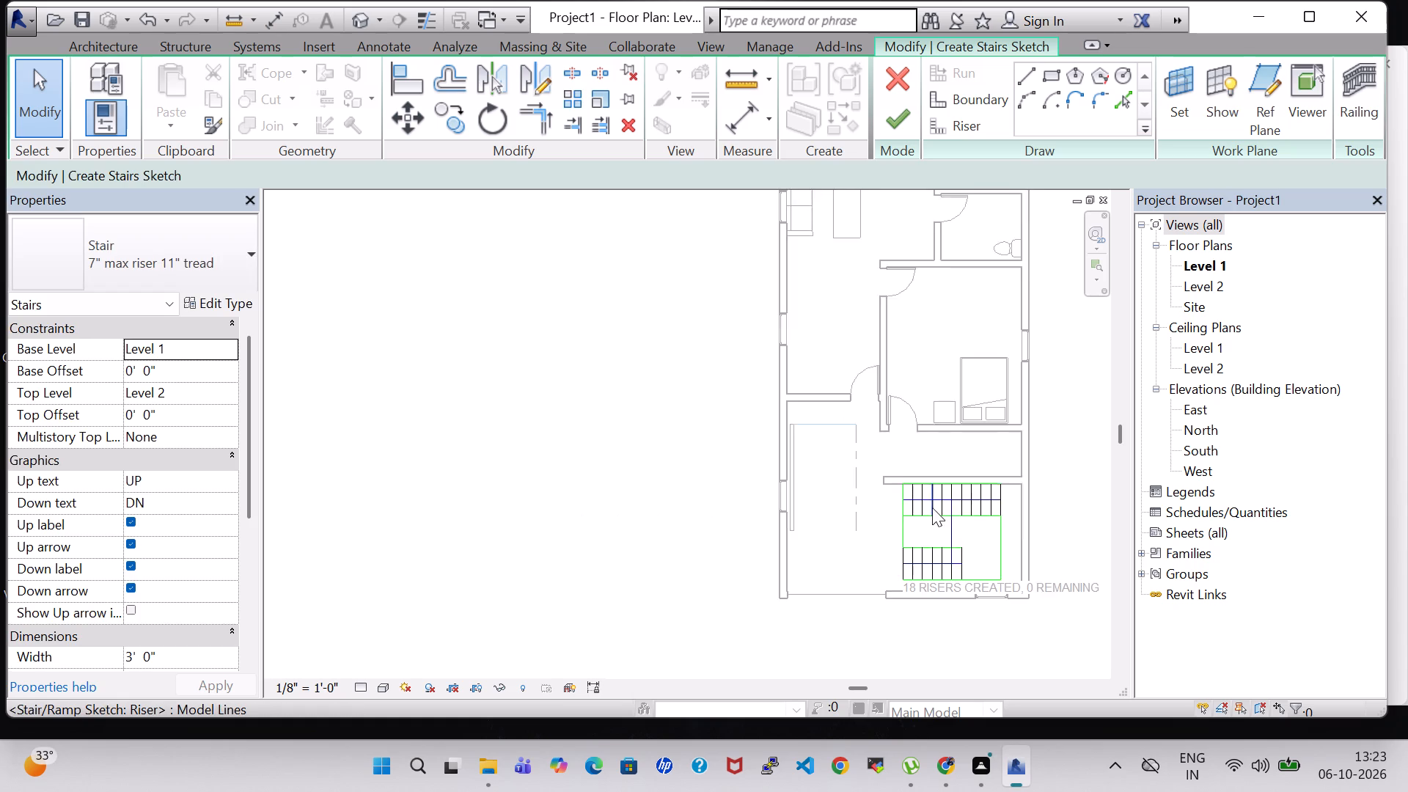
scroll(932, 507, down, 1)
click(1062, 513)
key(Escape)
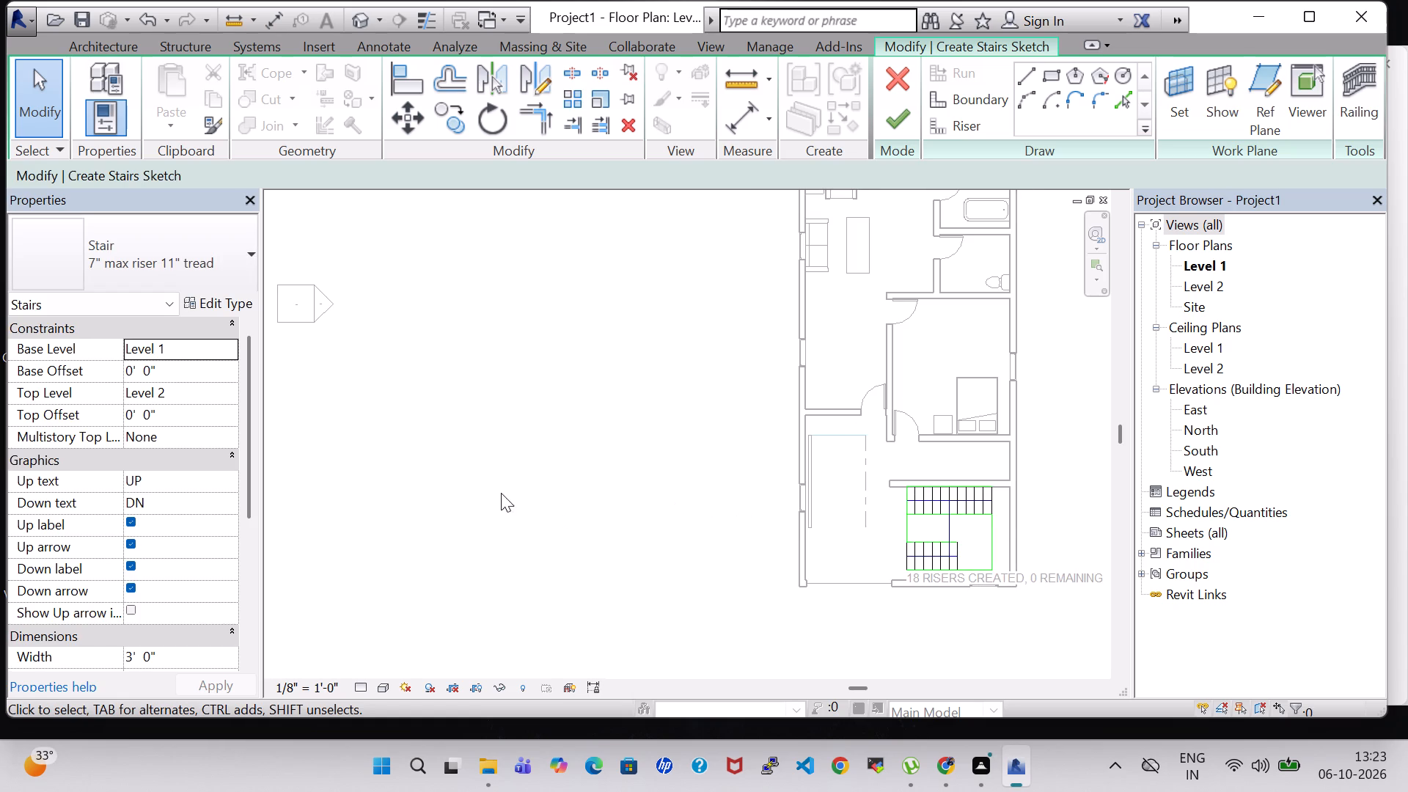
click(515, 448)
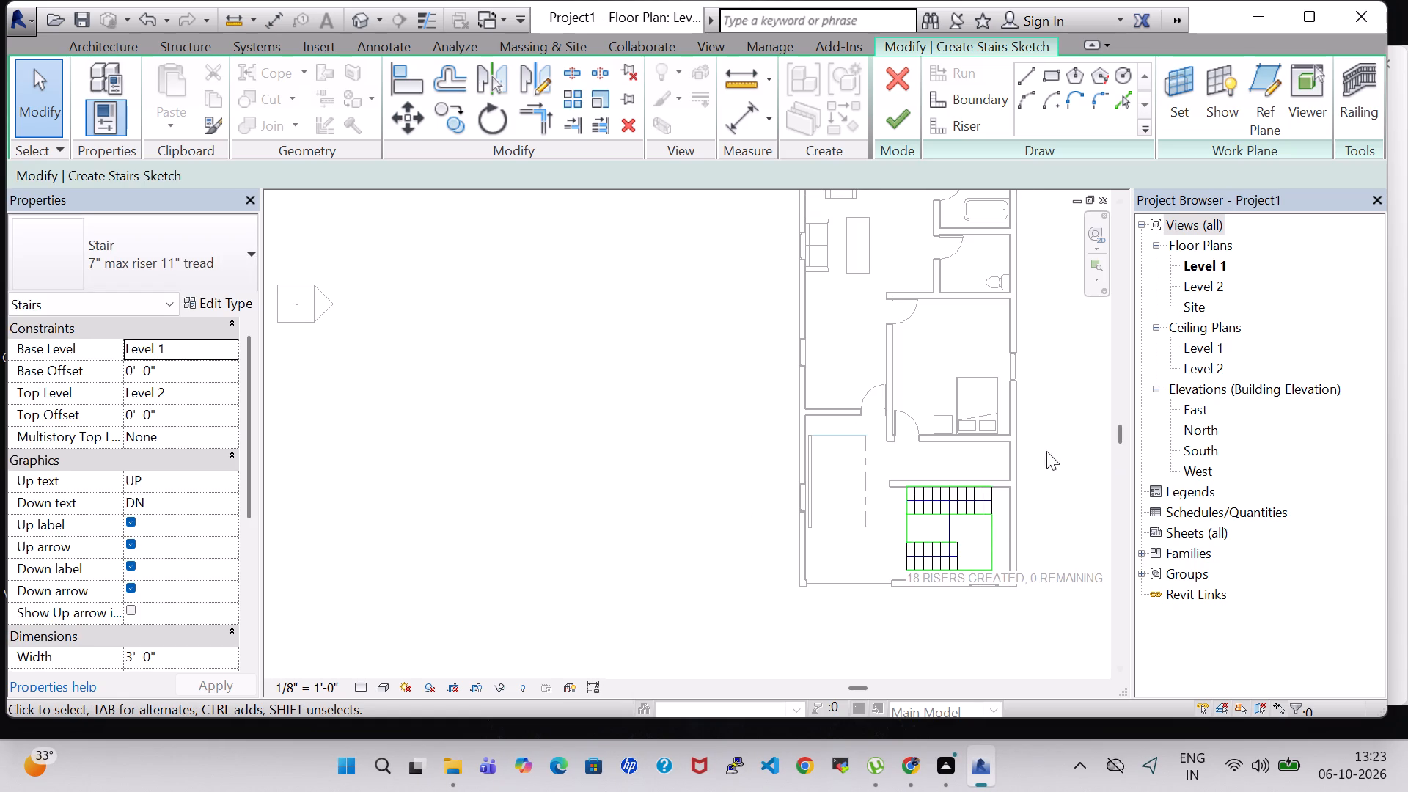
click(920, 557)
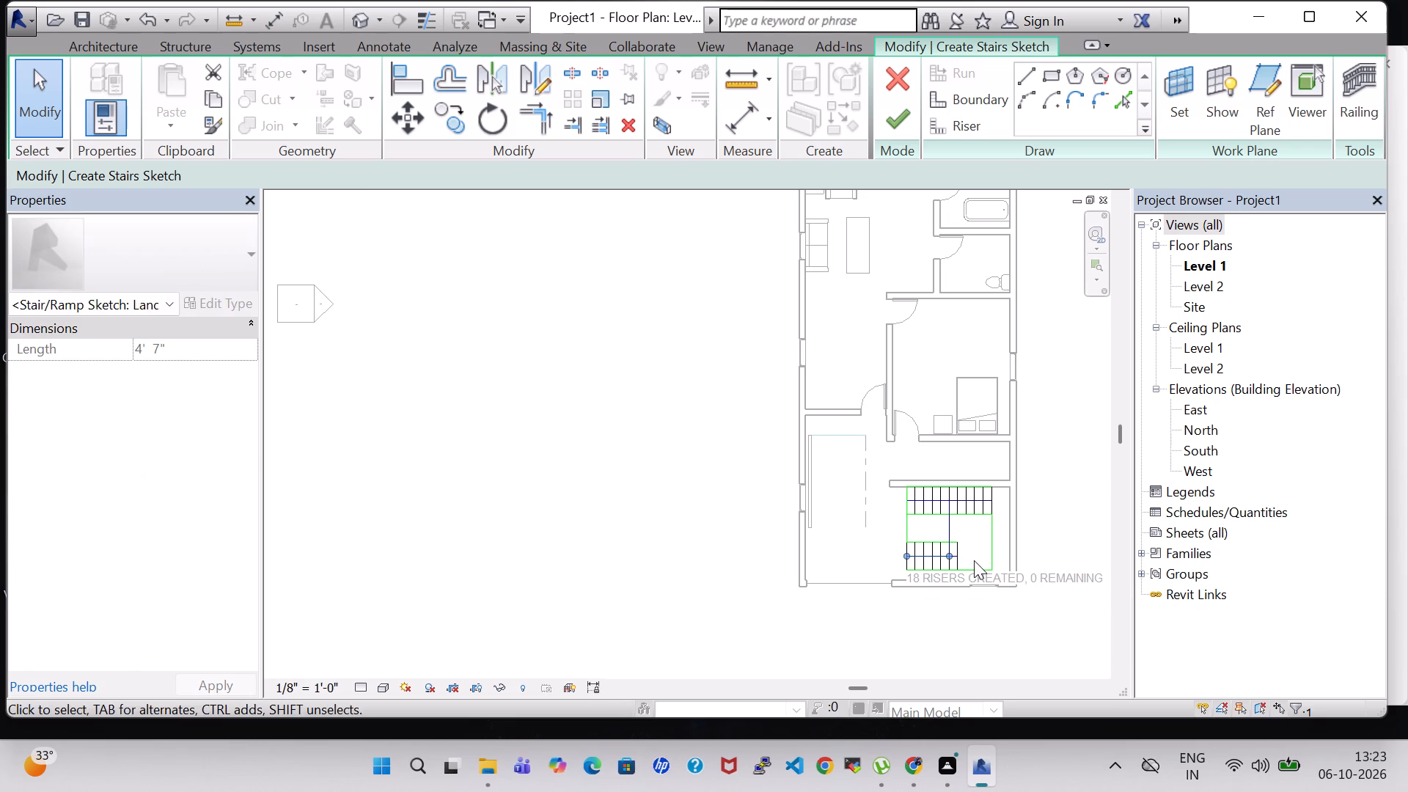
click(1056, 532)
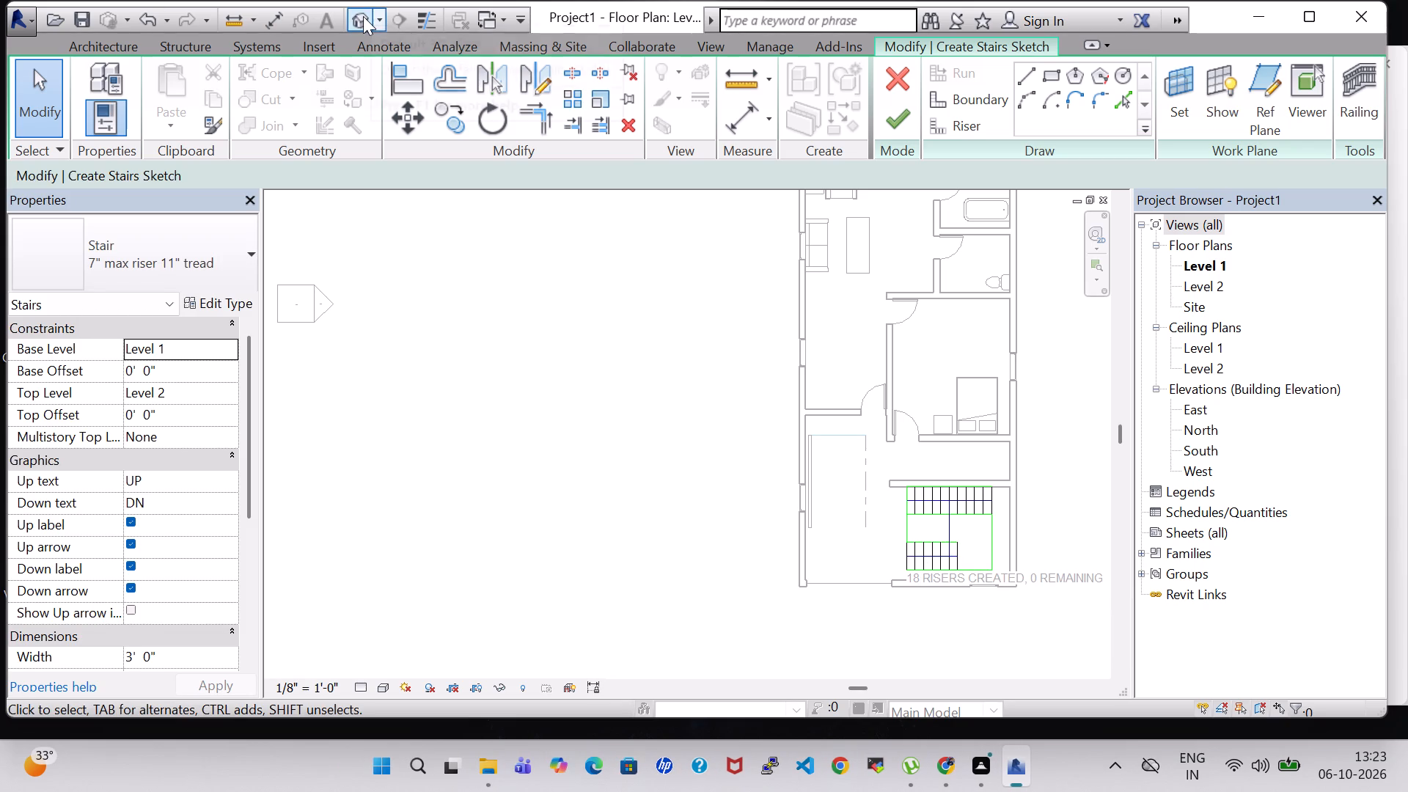
Open the default 3D view and display the model with material colours and textures.
click(363, 16)
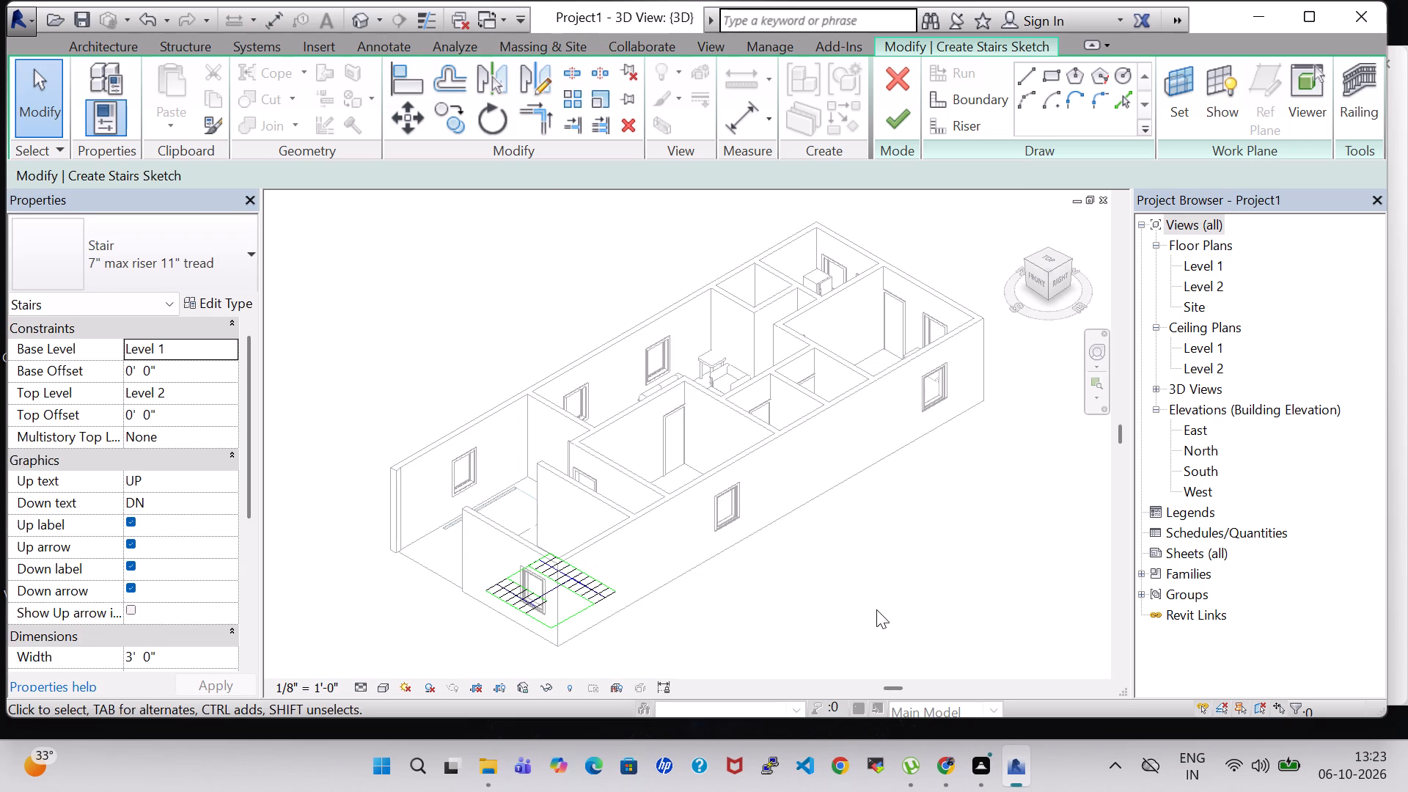
shift+middle_drag(876, 609, 1044, 527)
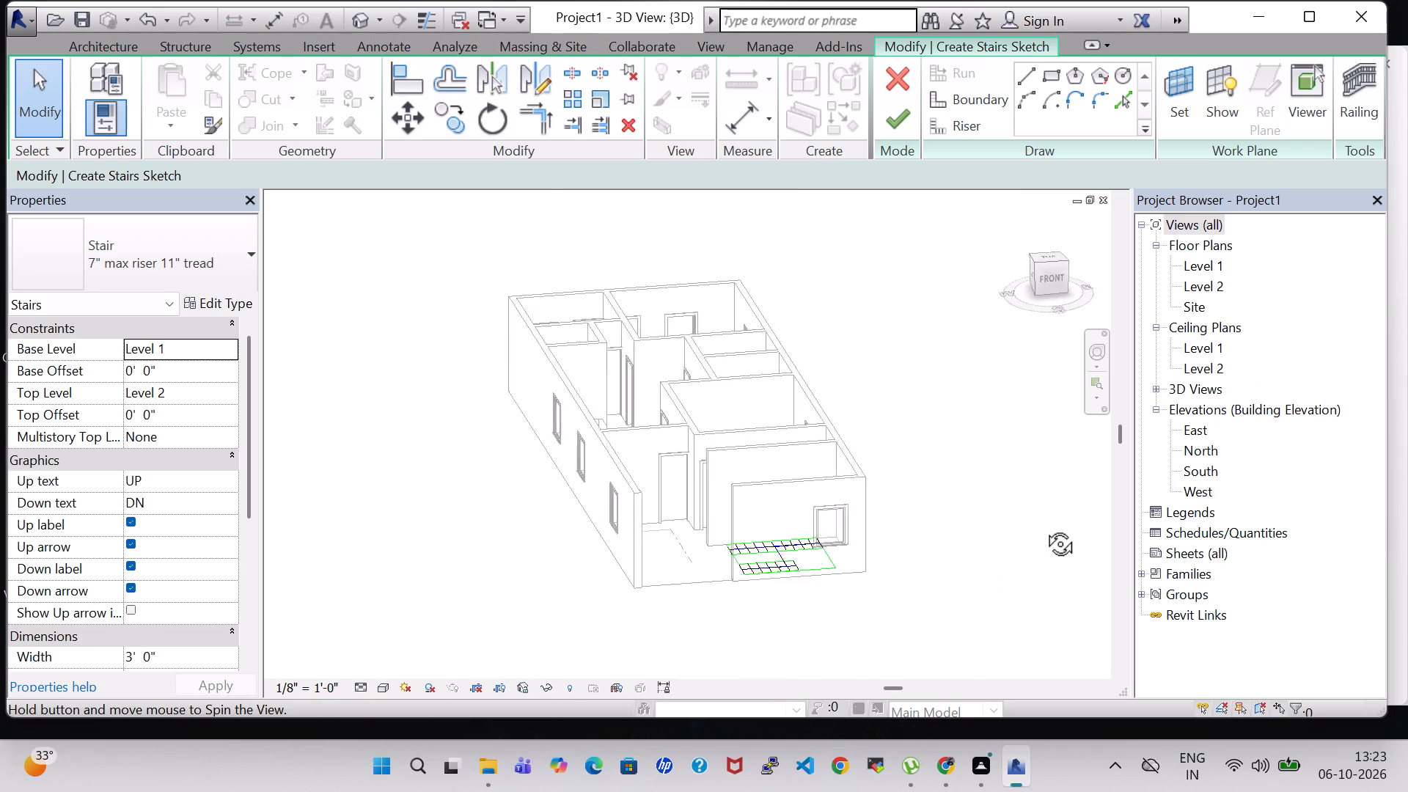
shift+middle_drag(1044, 527, 1118, 534)
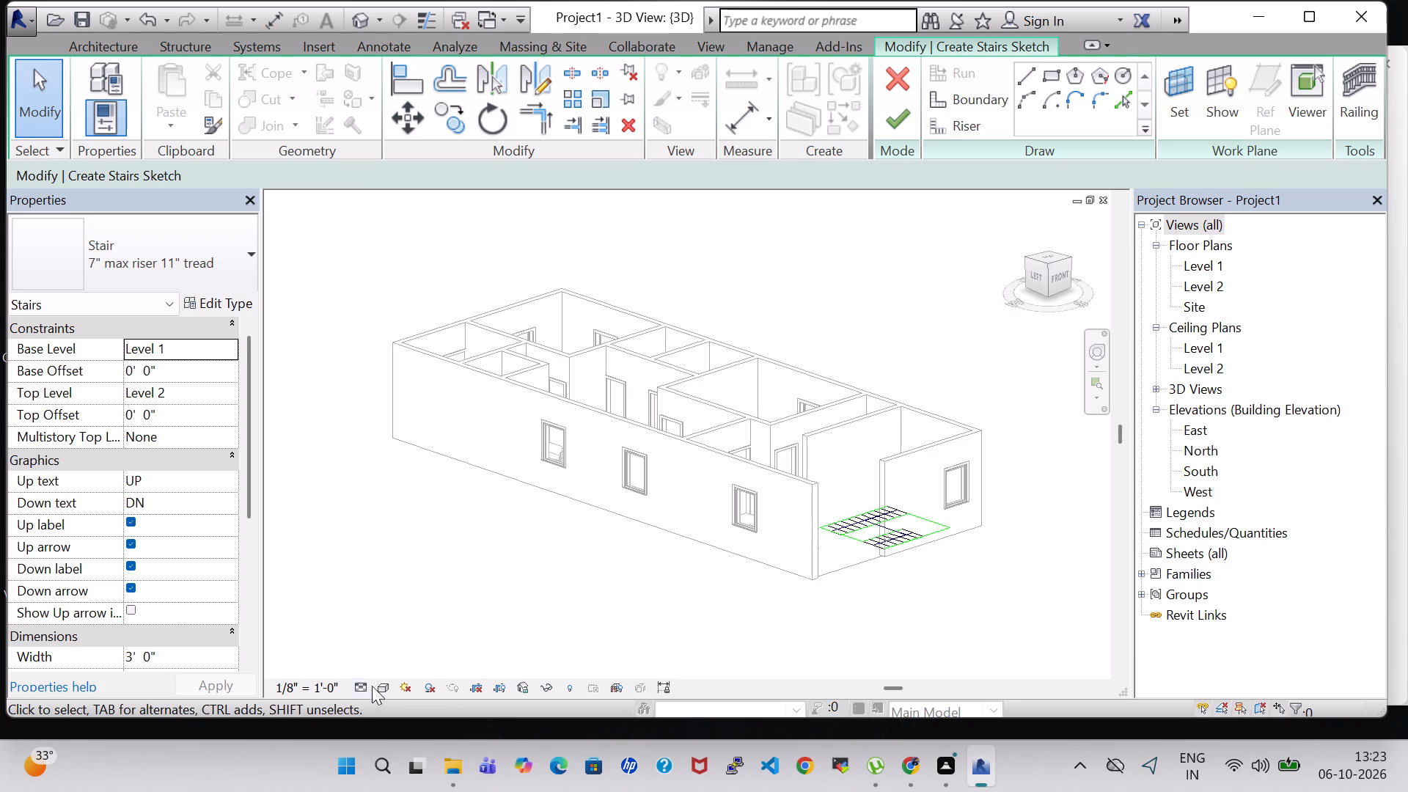
click(379, 687)
click(439, 645)
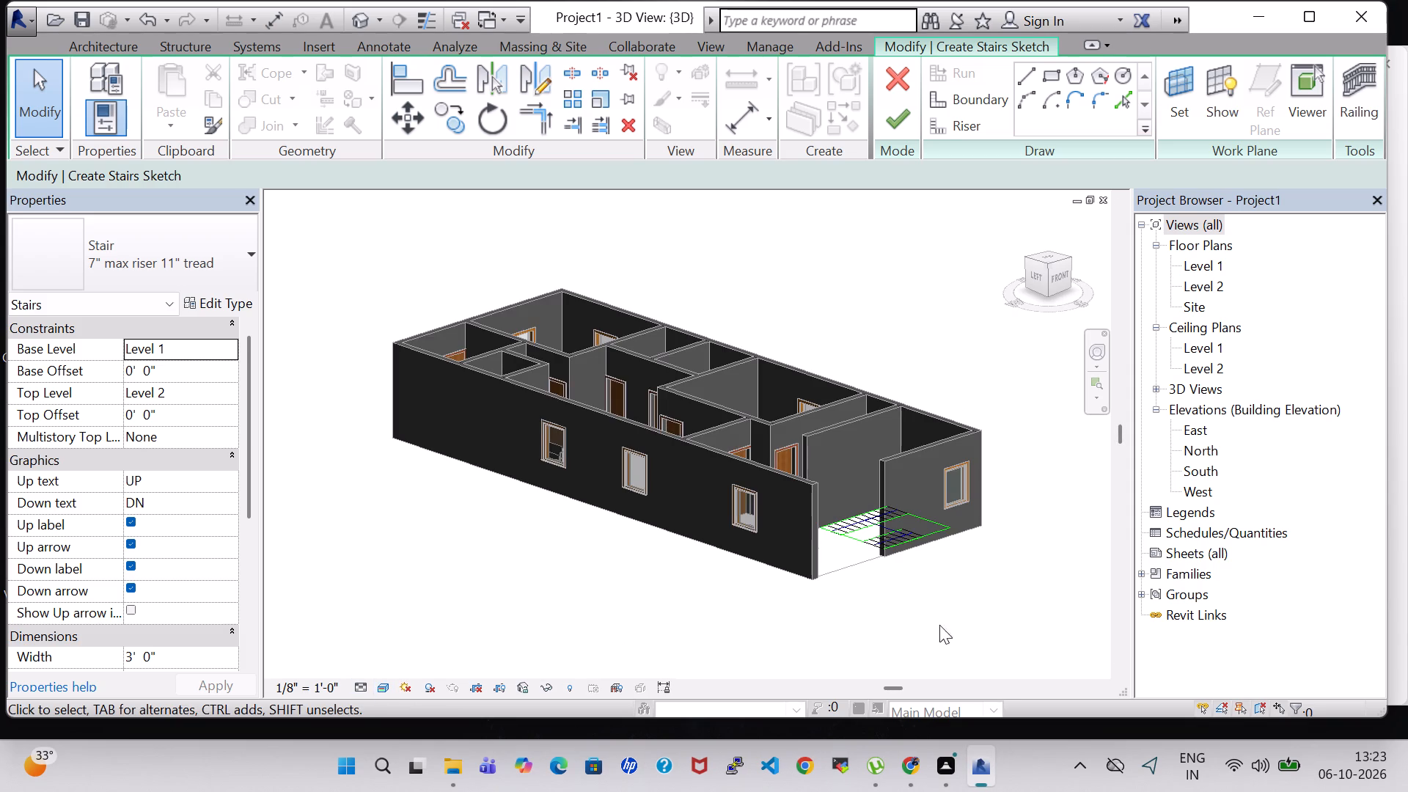
Examine the furnished rooms, the parking area and the stair sketch in 3D from several angles.
shift+middle_drag(1024, 590, 1075, 669)
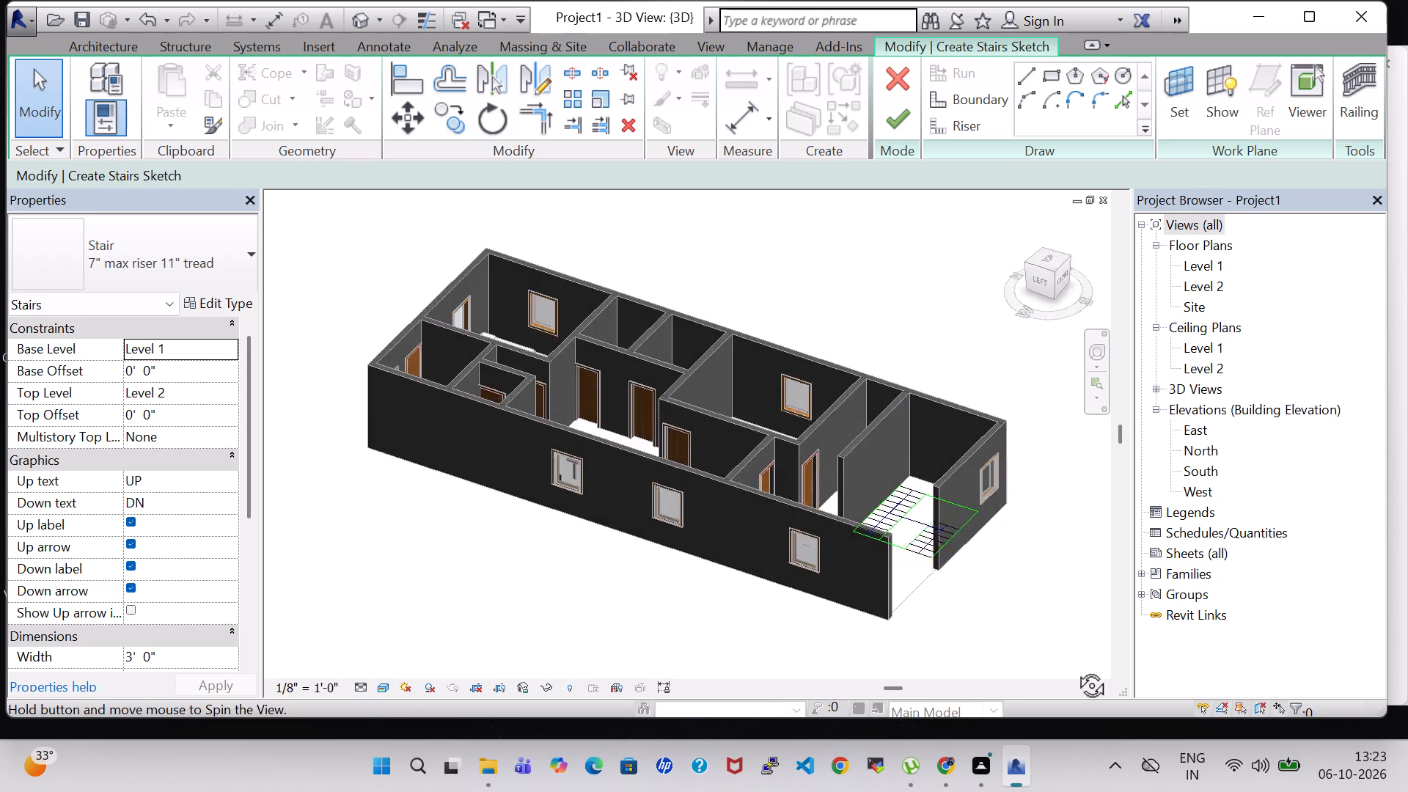
shift+middle_drag(1075, 669, 1013, 745)
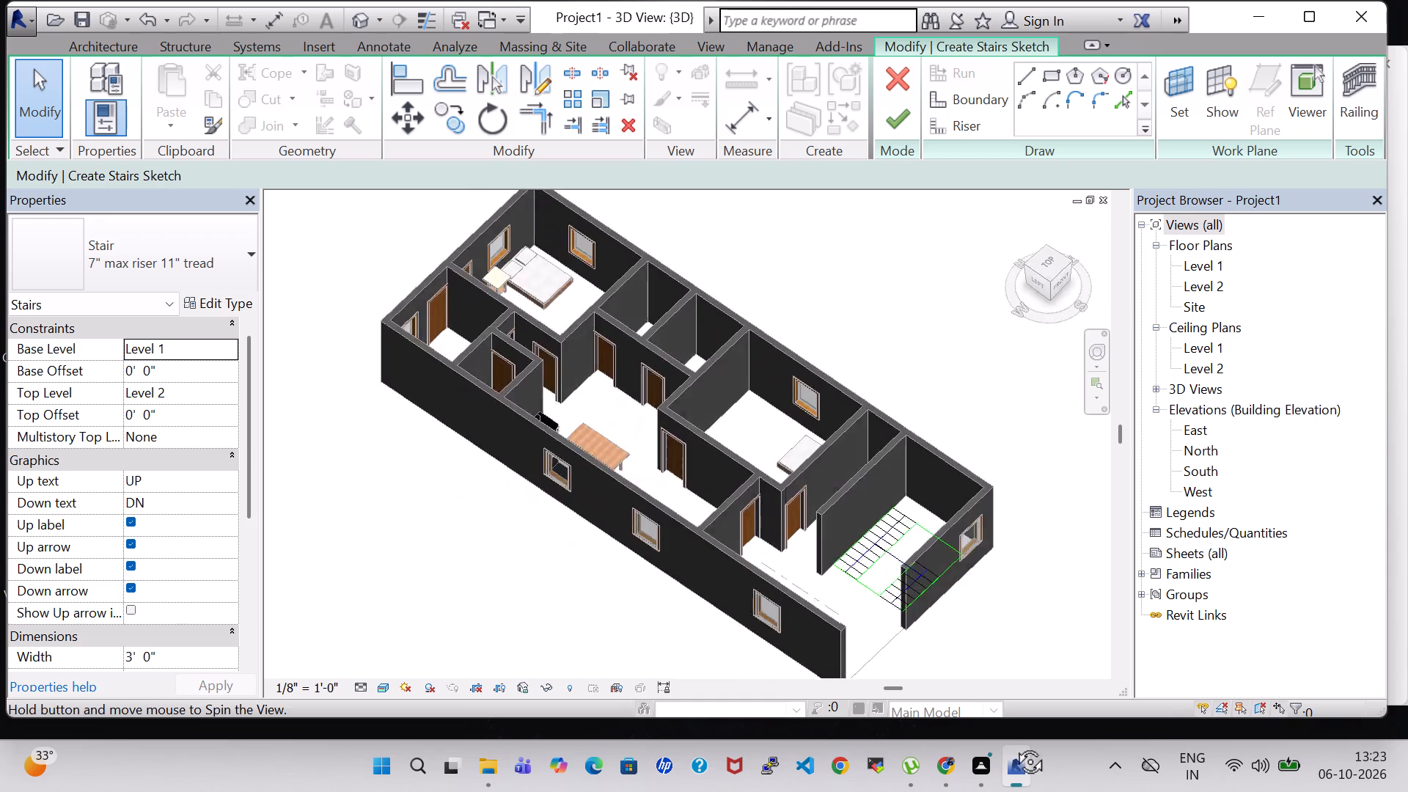
shift+middle_drag(1013, 745, 911, 626)
shift+middle_drag(911, 626, 934, 697)
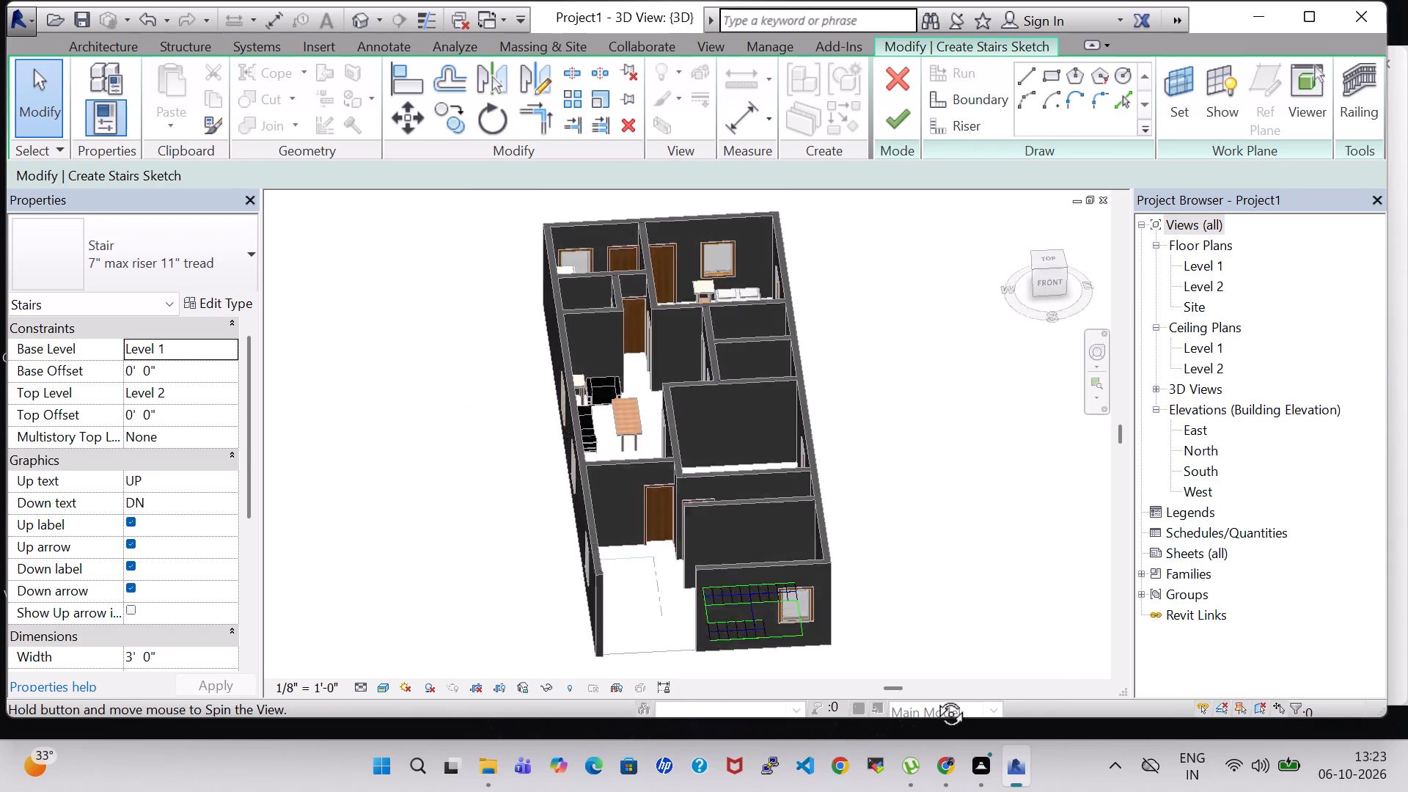
shift+middle_drag(934, 697, 759, 705)
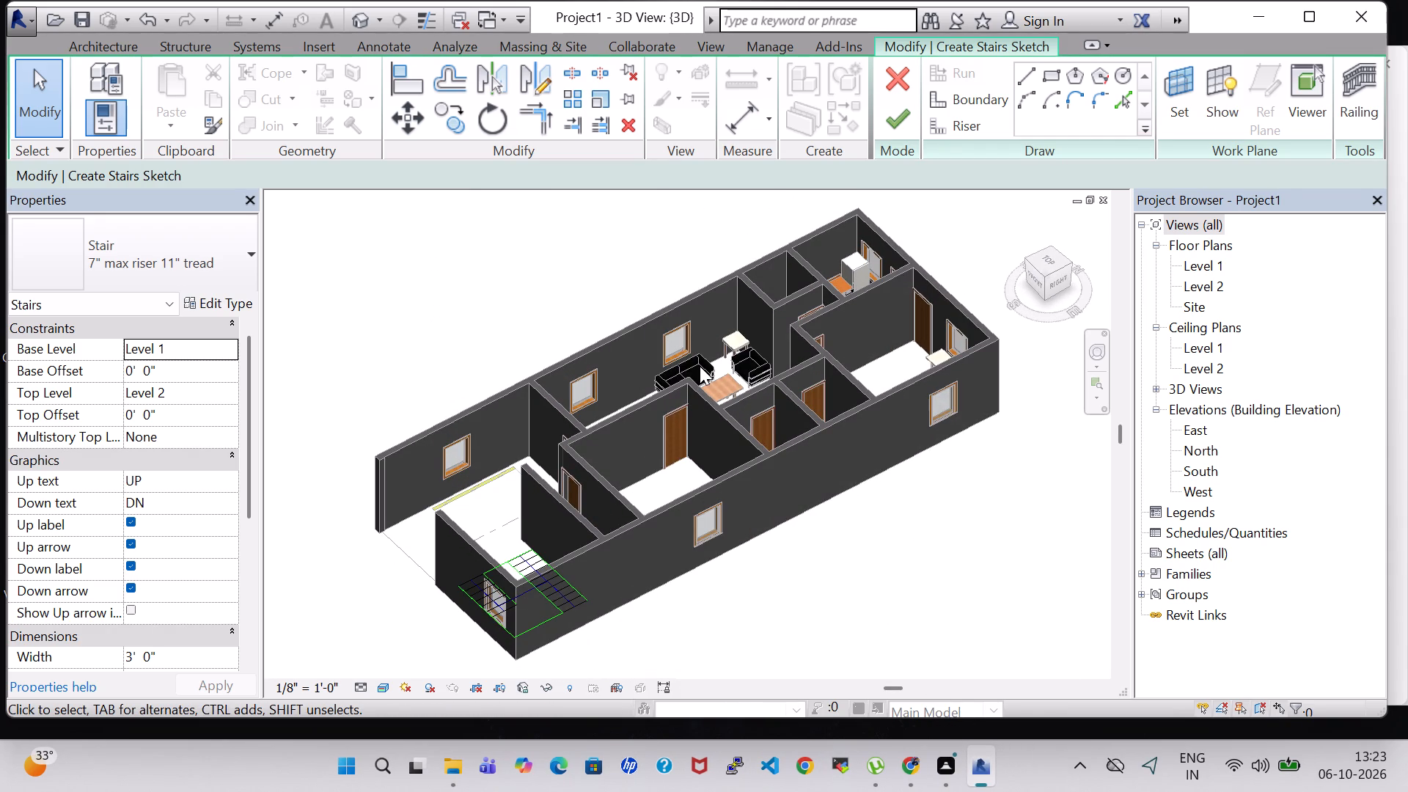
scroll(700, 372, up, 7)
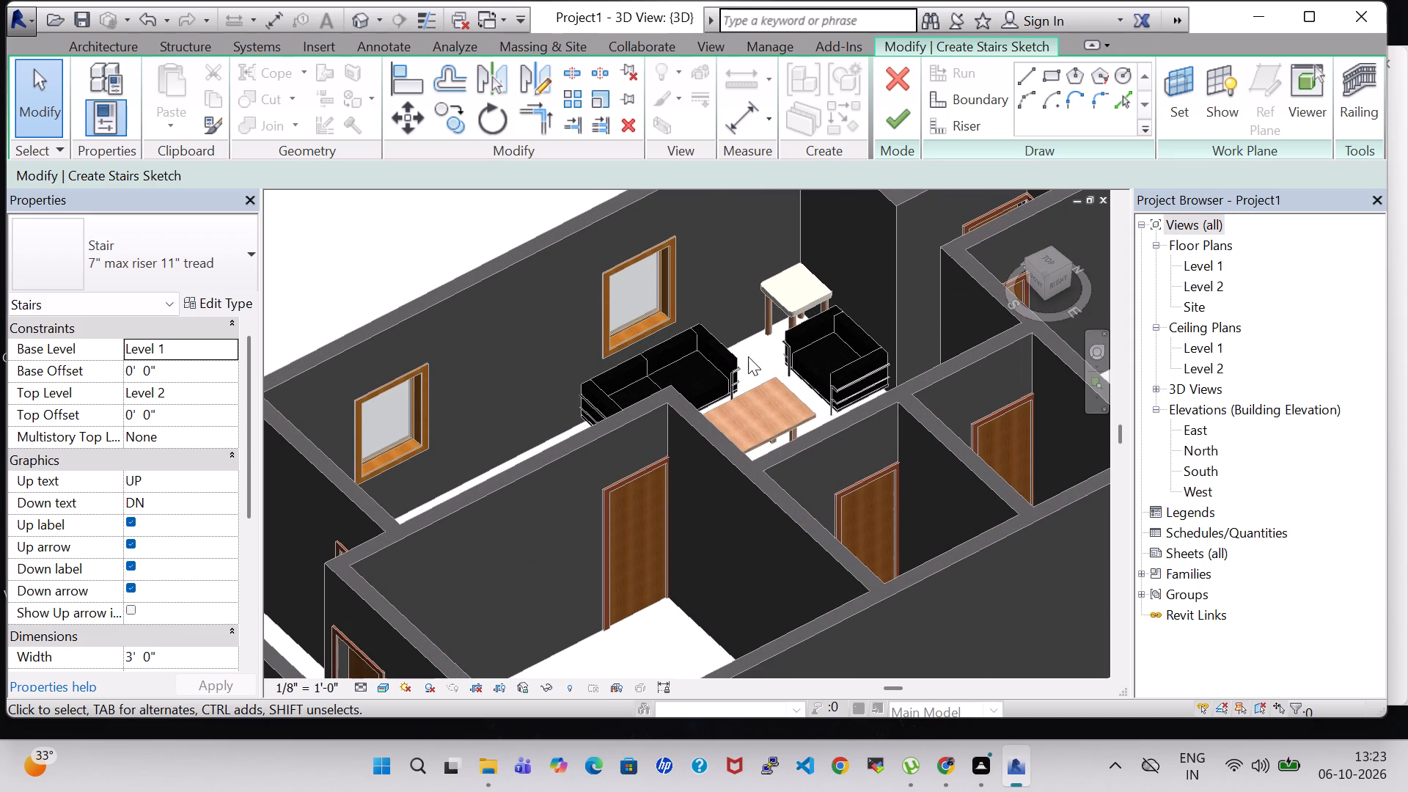
shift+middle_drag(816, 348, 987, 351)
shift+middle_drag(972, 339, 959, 329)
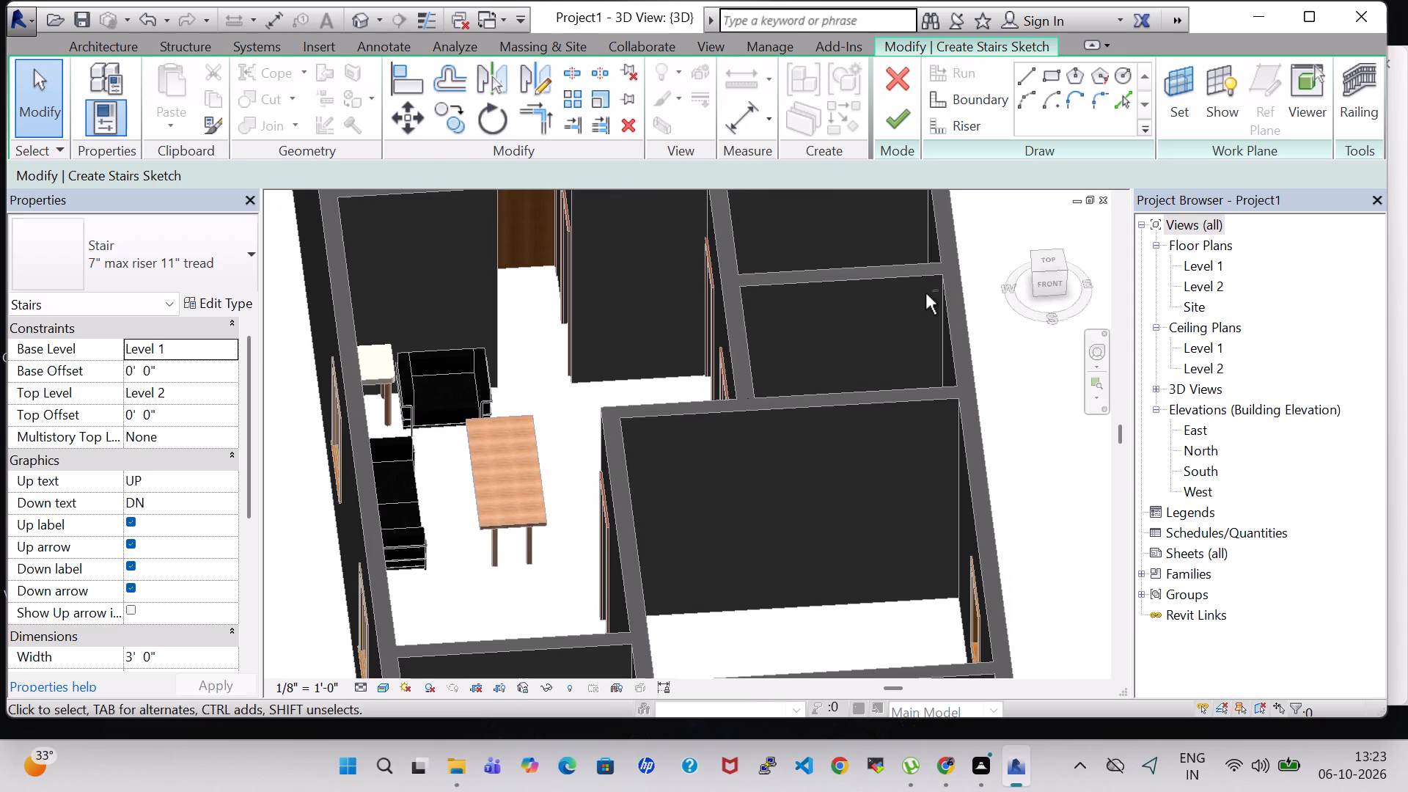
scroll(1020, 461, down, 5)
middle_drag(1086, 489, 960, 289)
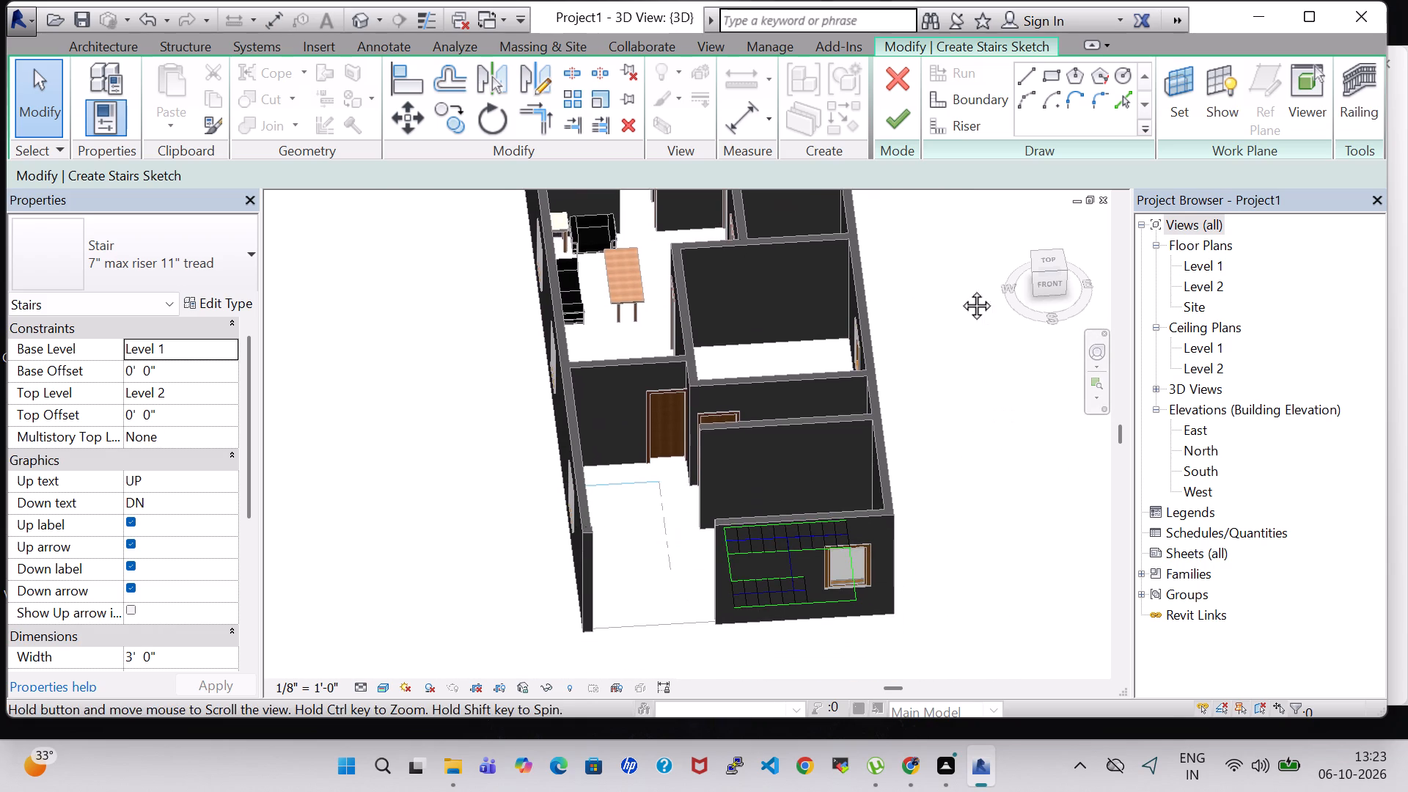
middle_drag(960, 289, 960, 282)
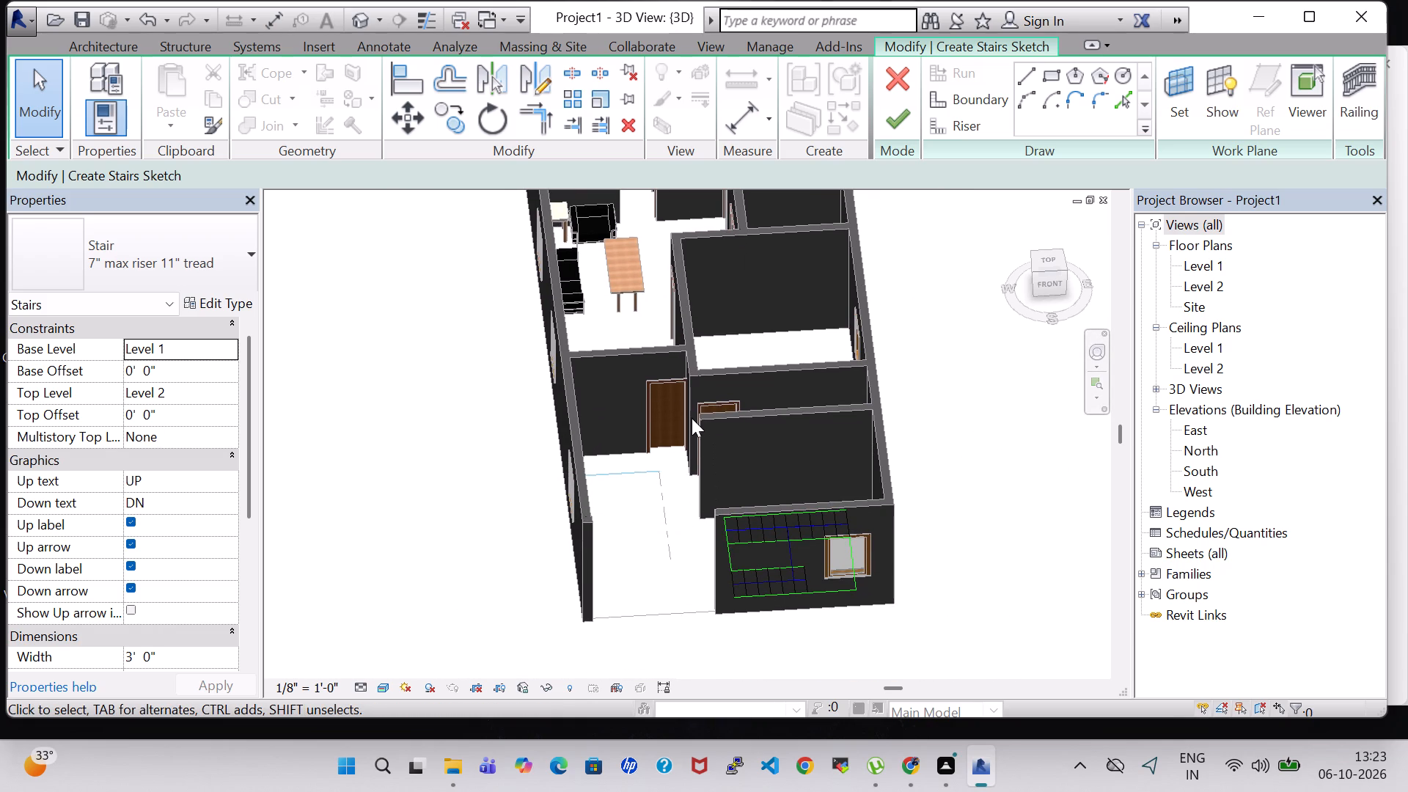
middle_drag(943, 526, 1065, 428)
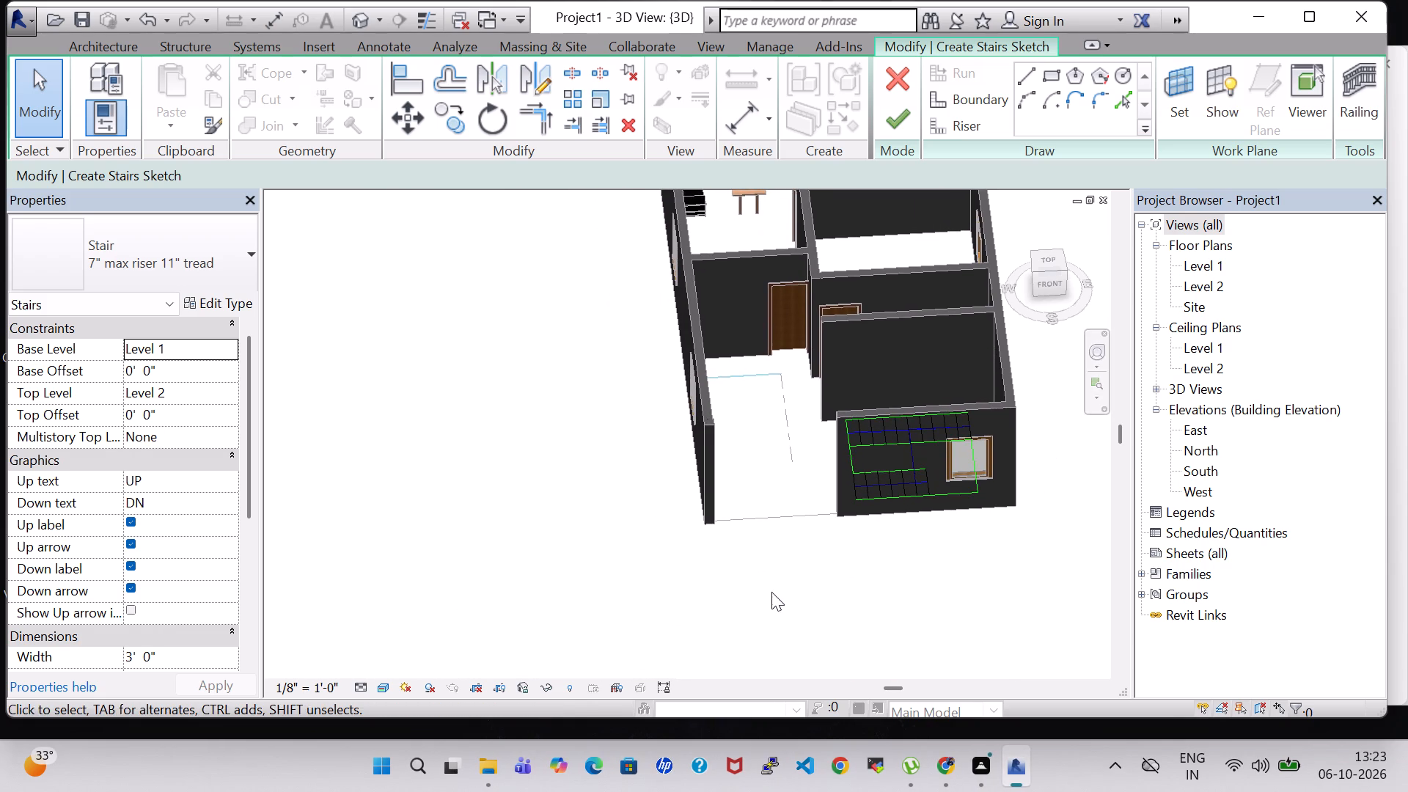
middle_drag(771, 592, 931, 587)
middle_drag(897, 501, 738, 557)
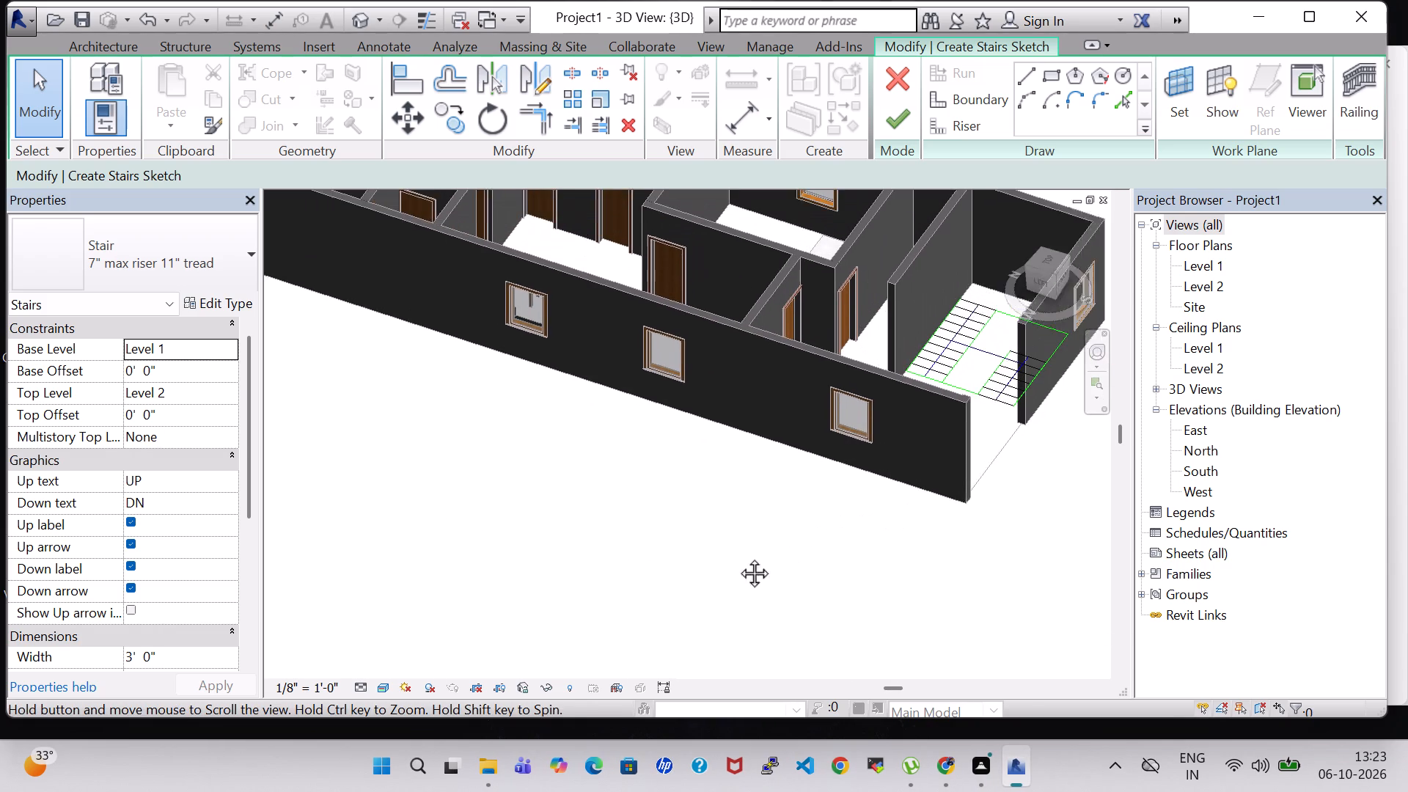
middle_drag(738, 557, 719, 603)
shift+middle_drag(983, 587, 1068, 645)
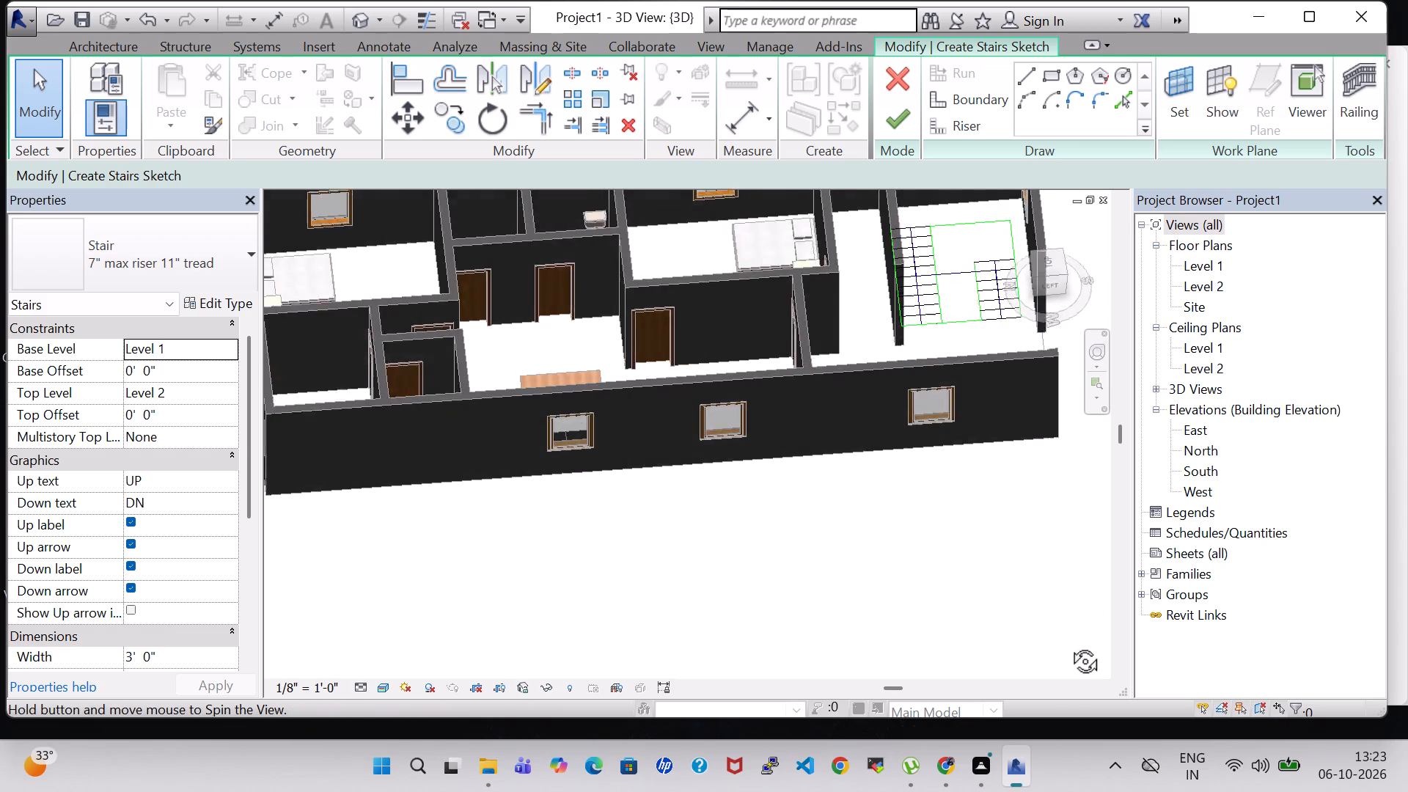
shift+middle_drag(1068, 645, 838, 685)
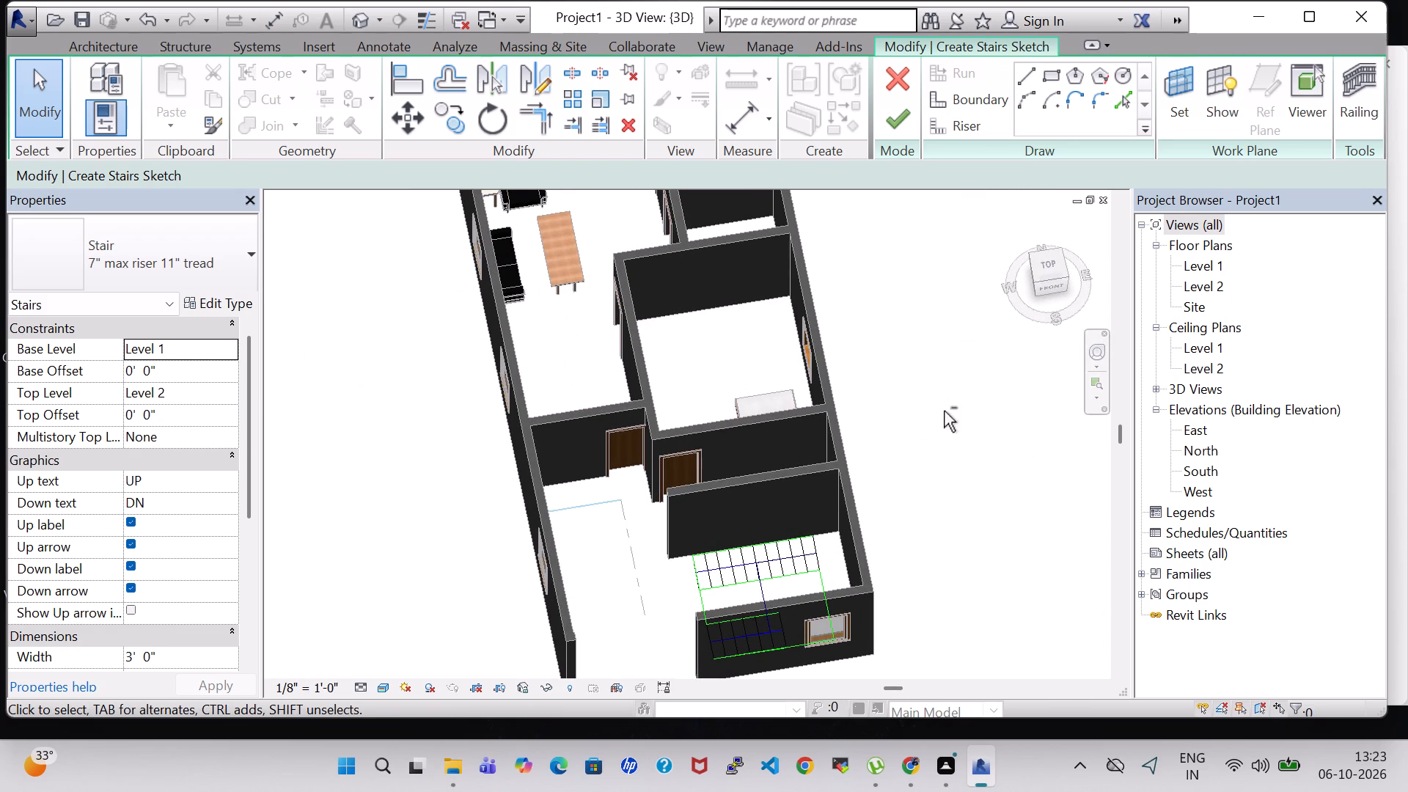
shift+middle_drag(944, 411, 1024, 510)
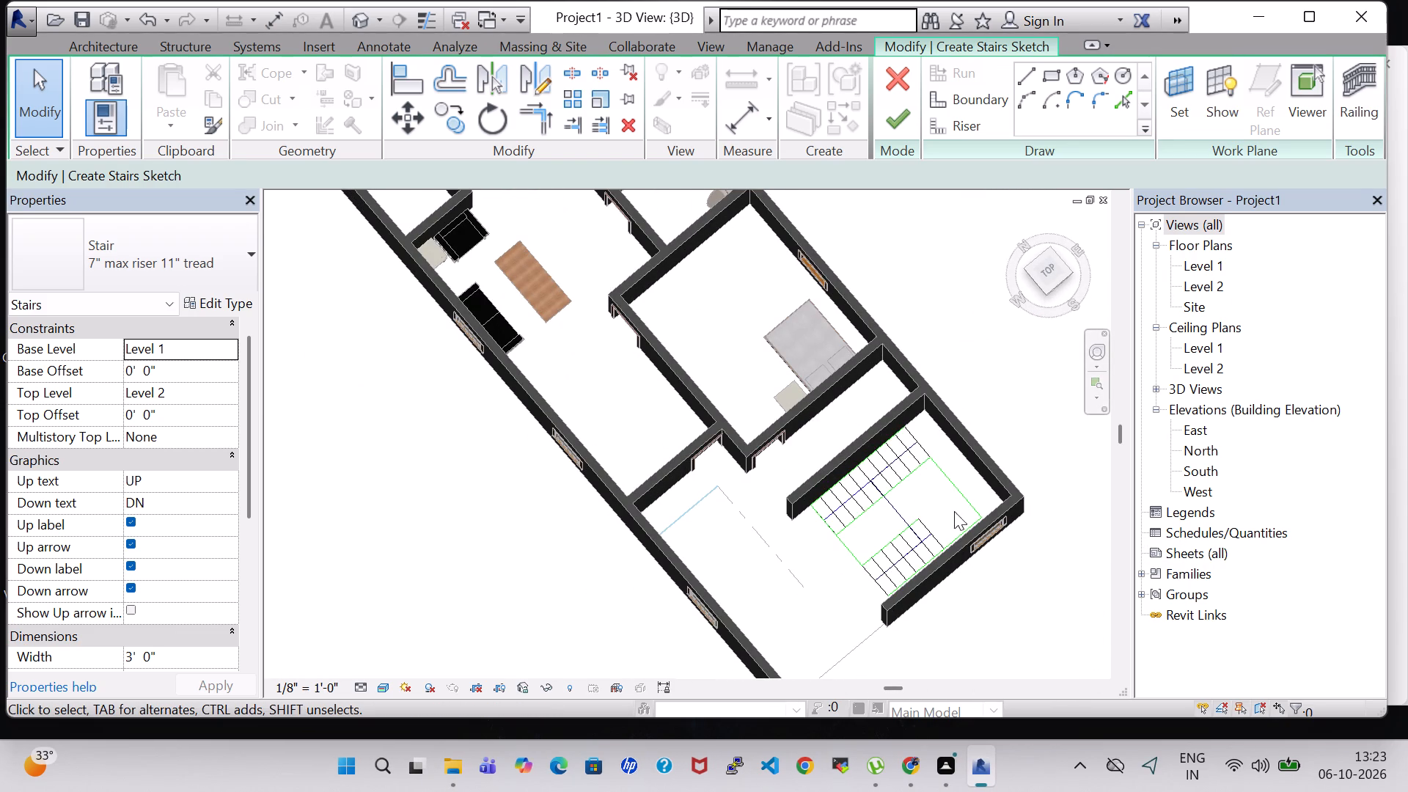
shift+middle_drag(985, 384, 977, 472)
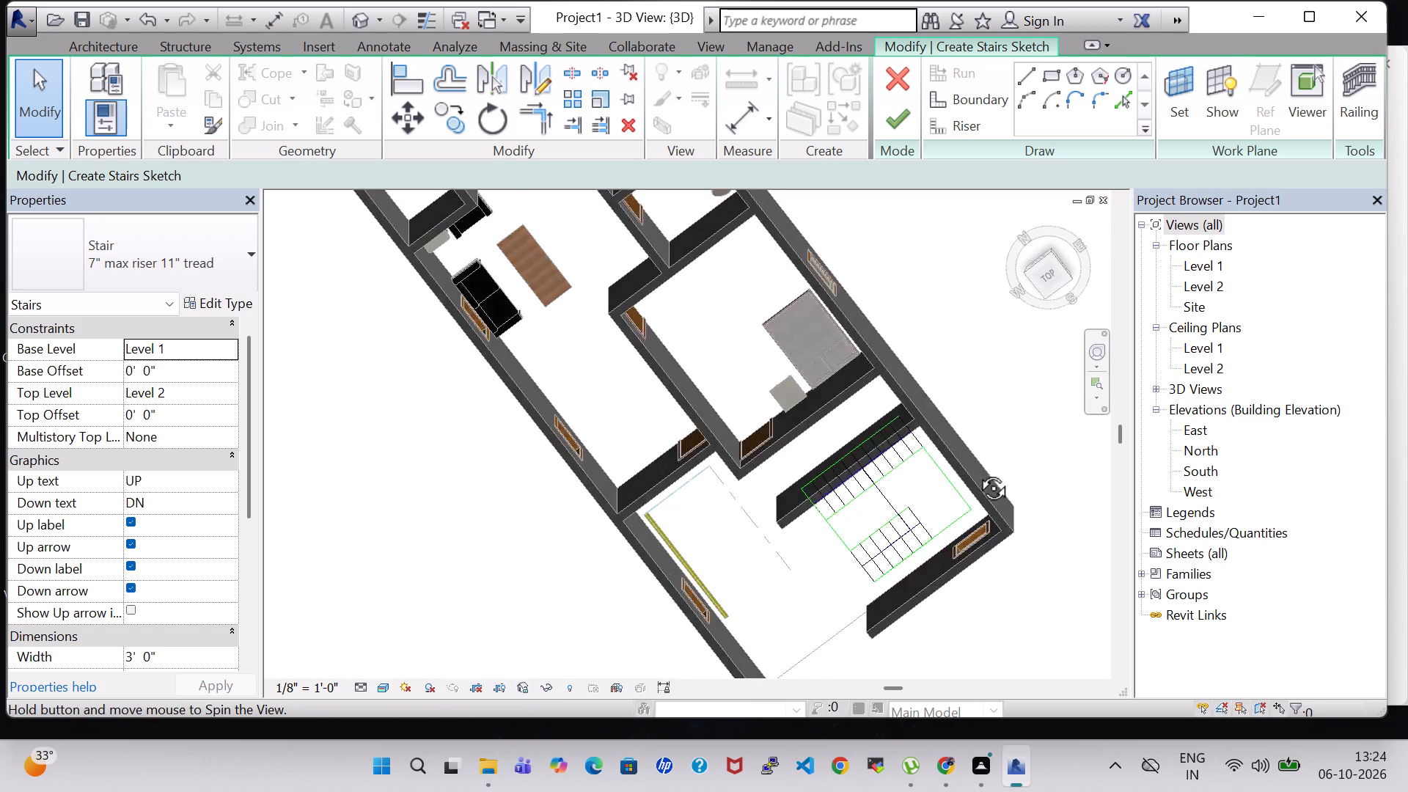
shift+middle_drag(977, 472, 868, 230)
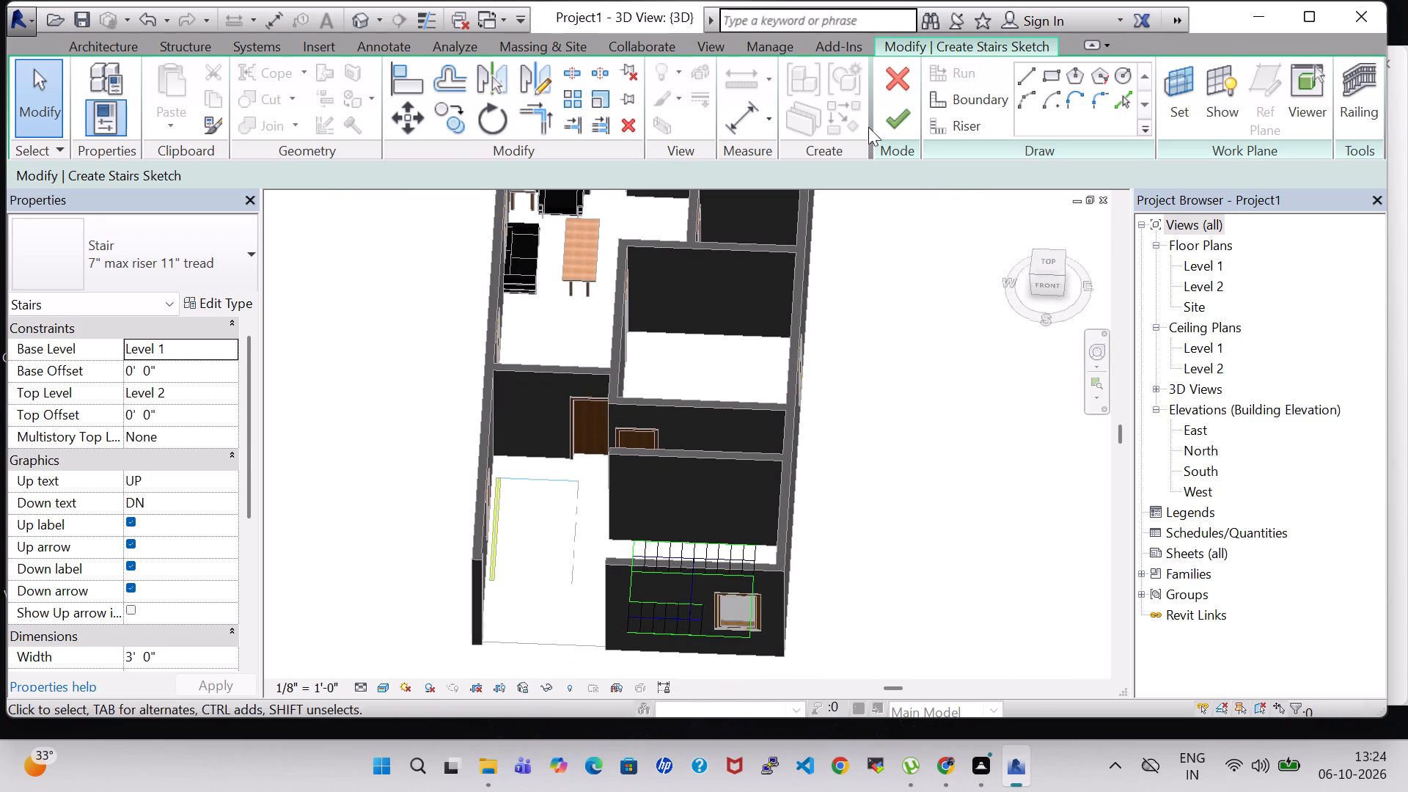
Finish the stair sketch to generate the stair with its railings from Level 1 to Level 2.
click(892, 117)
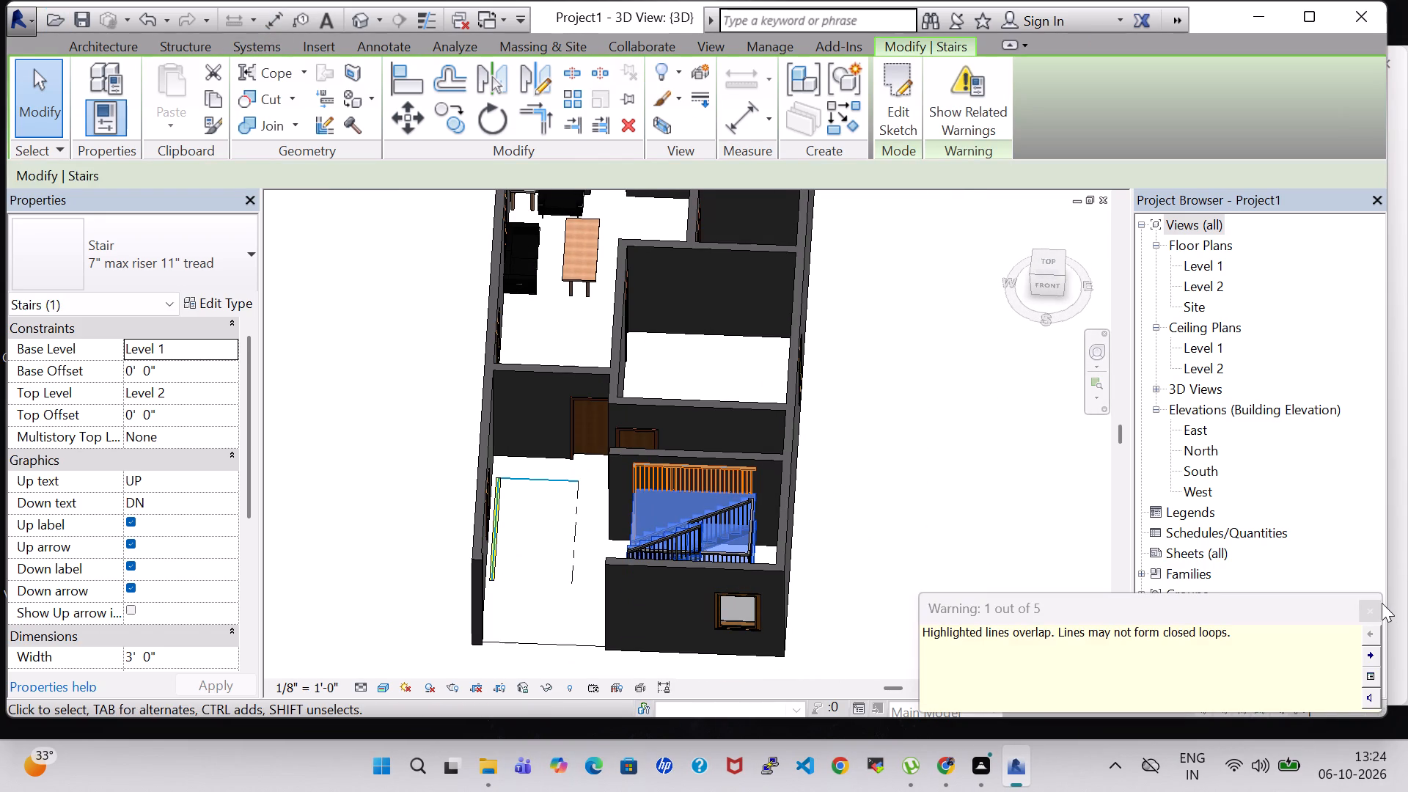
click(1365, 612)
click(936, 469)
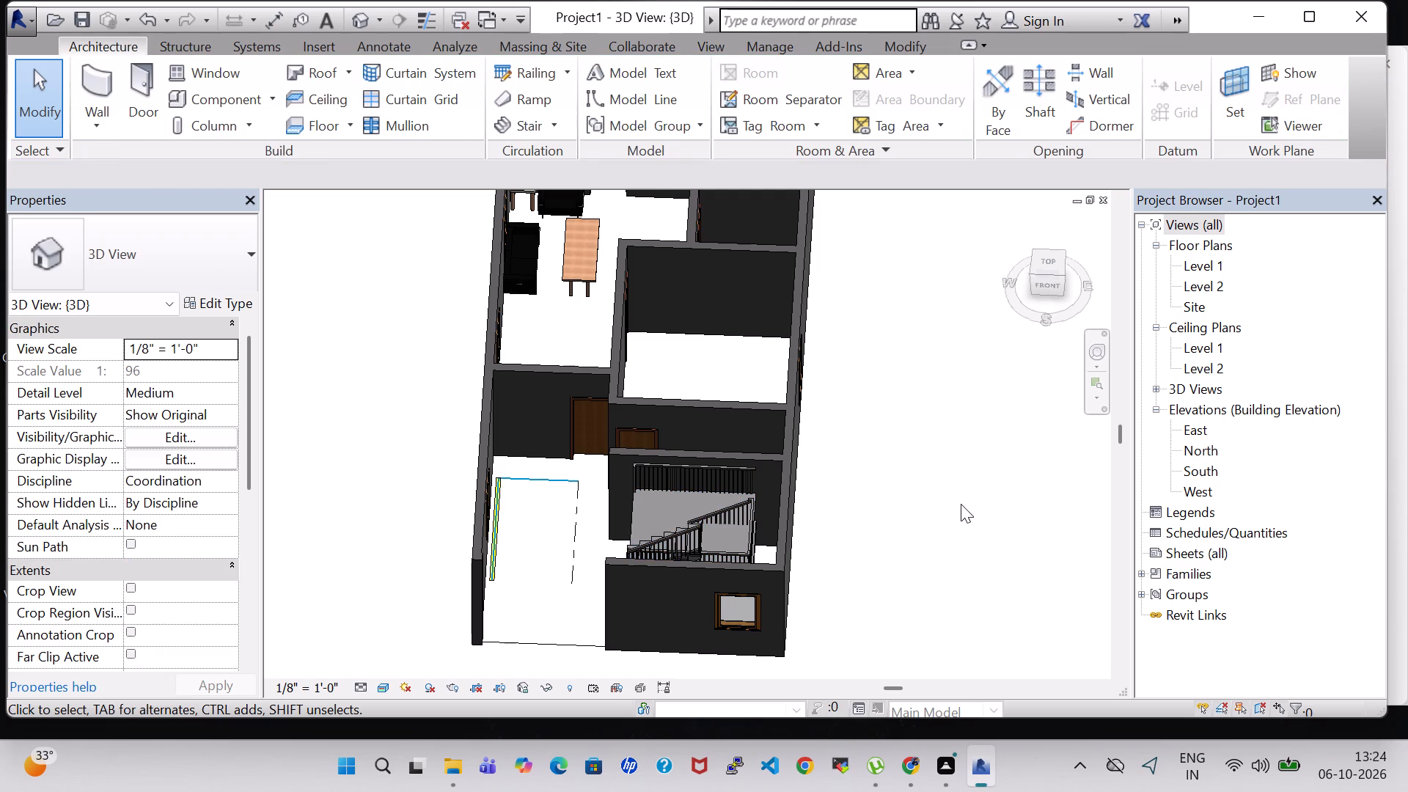
Examine the generated stair, its railings and the surrounding rooms in 3D from several angles.
scroll(951, 508, up, 1)
shift+middle_drag(925, 580, 1057, 483)
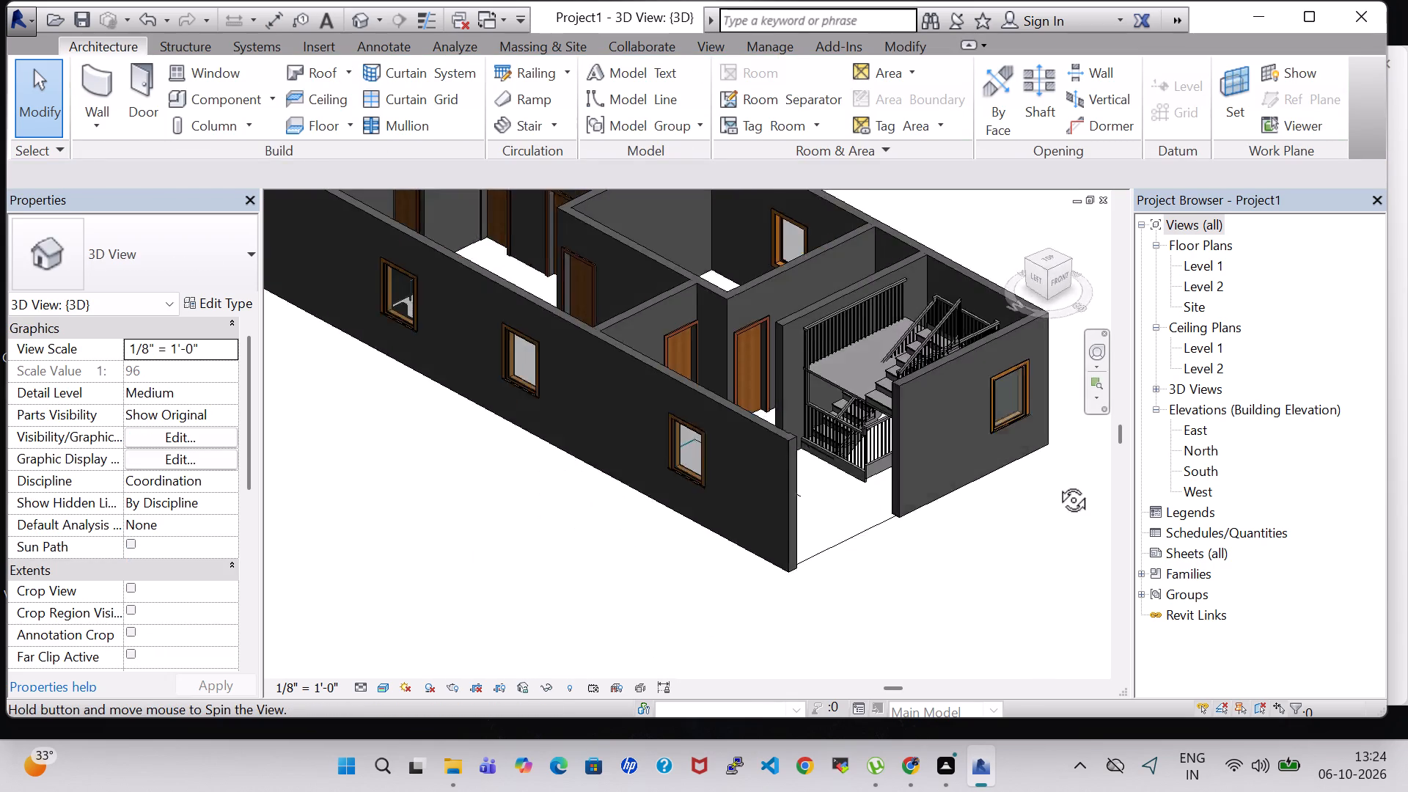
shift+middle_drag(1057, 483, 1149, 557)
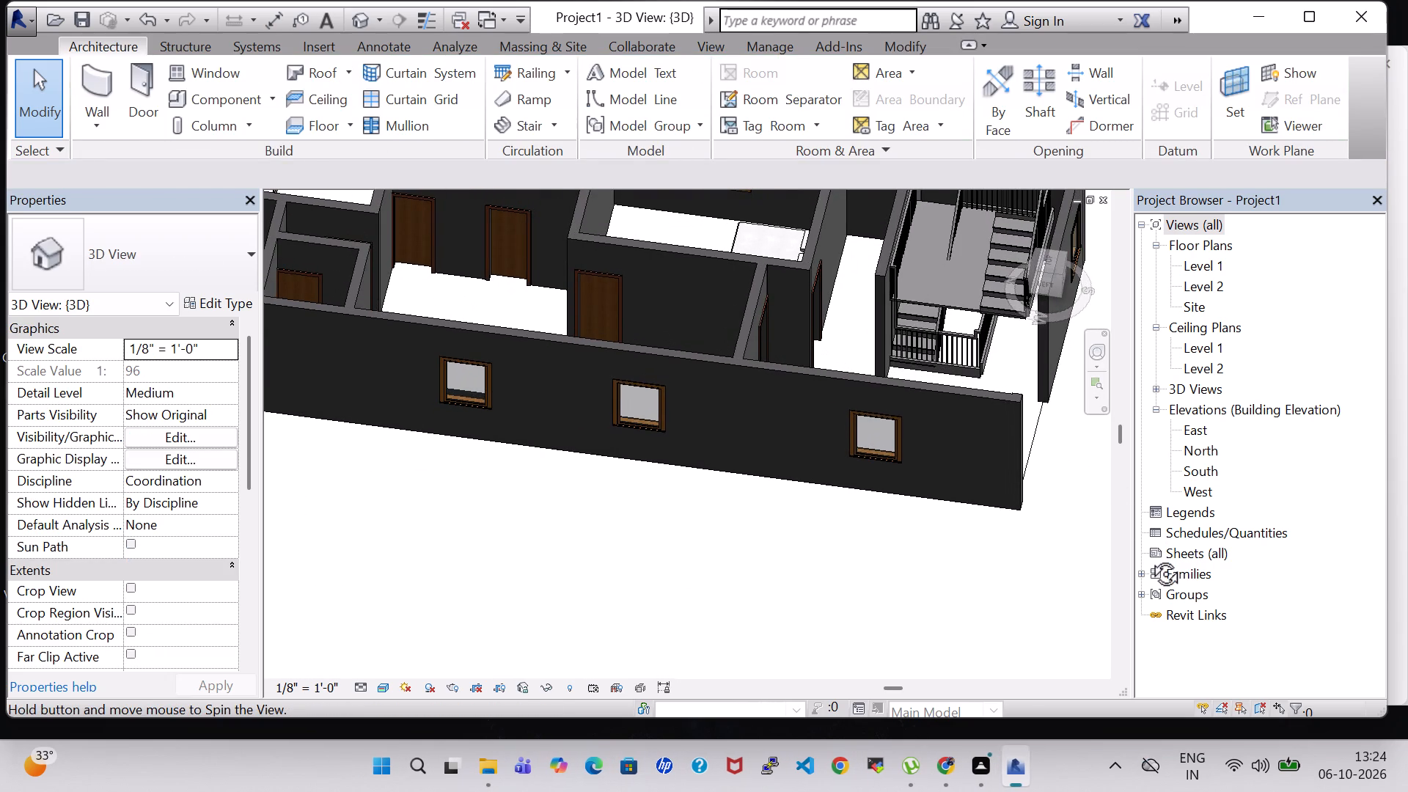
shift+middle_drag(1149, 557, 1162, 472)
middle_drag(900, 549, 772, 603)
shift+middle_drag(852, 557, 897, 523)
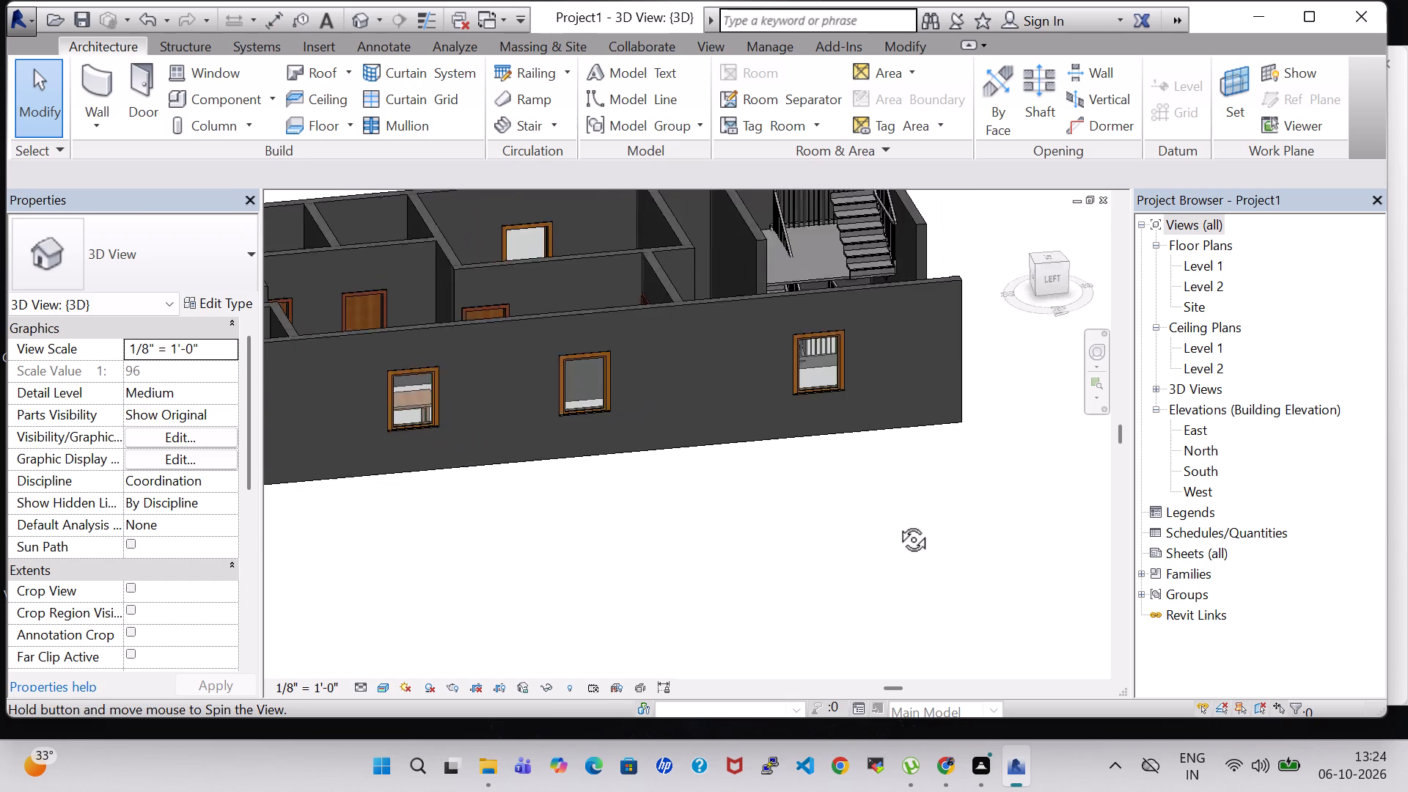
shift+middle_drag(897, 523, 768, 530)
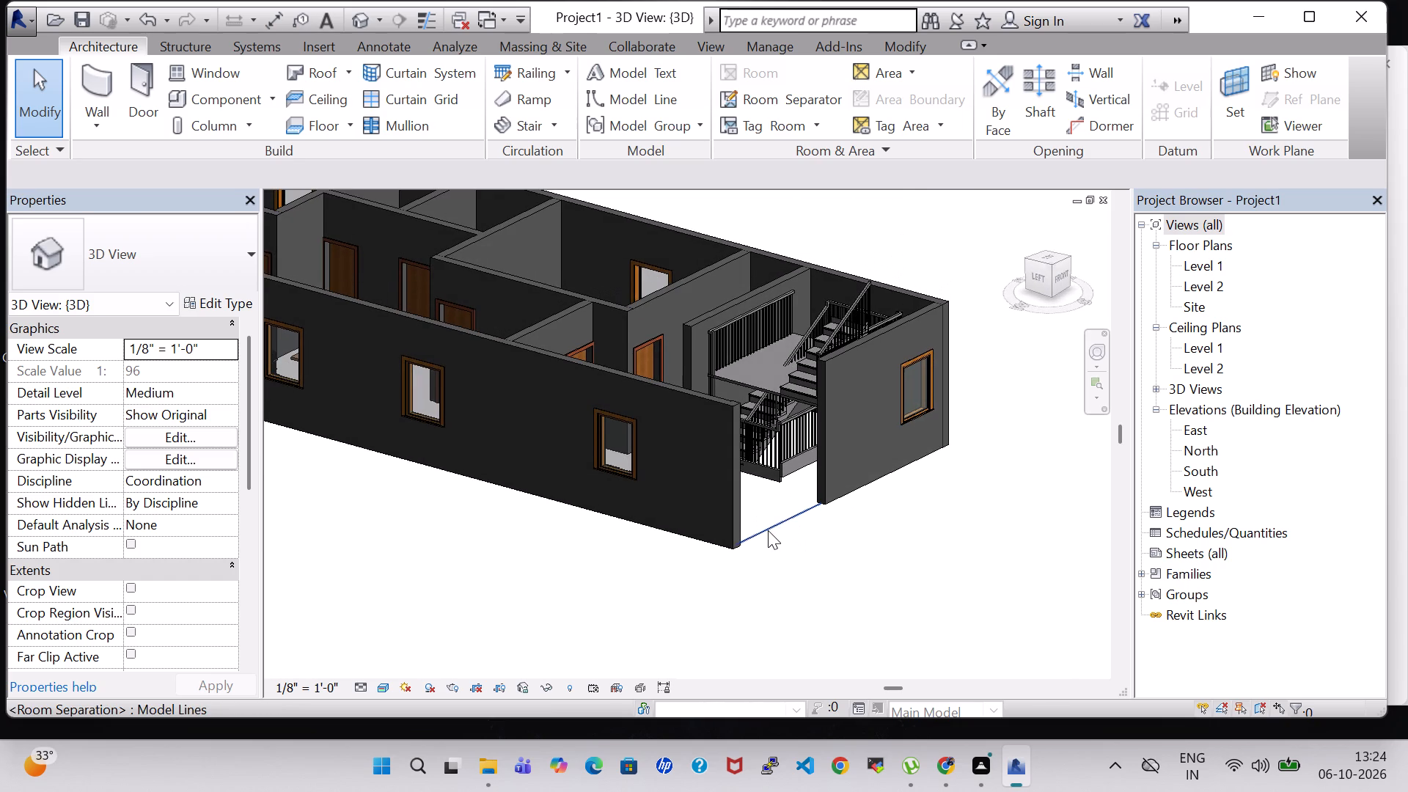
shift+middle_drag(768, 530, 820, 586)
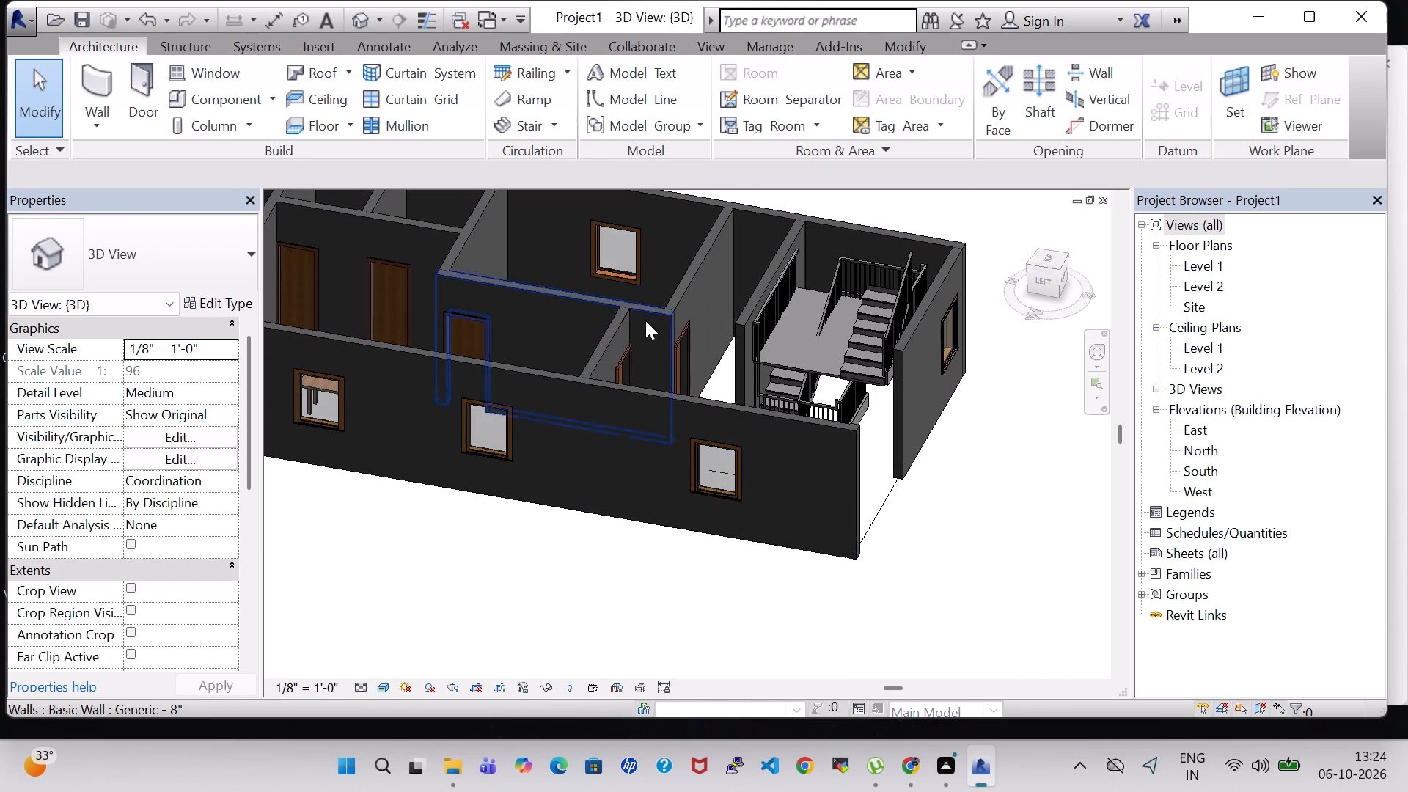
click(554, 131)
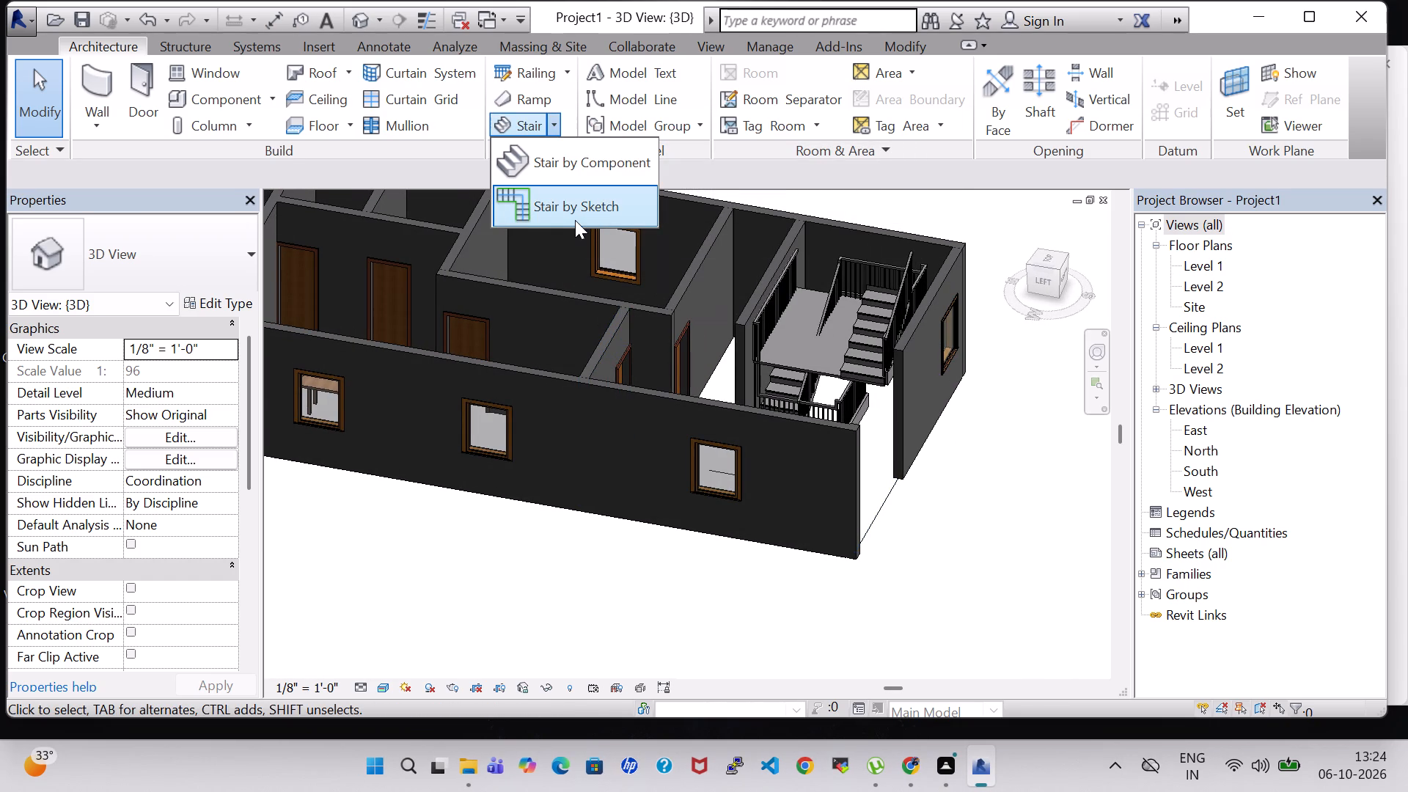
click(582, 591)
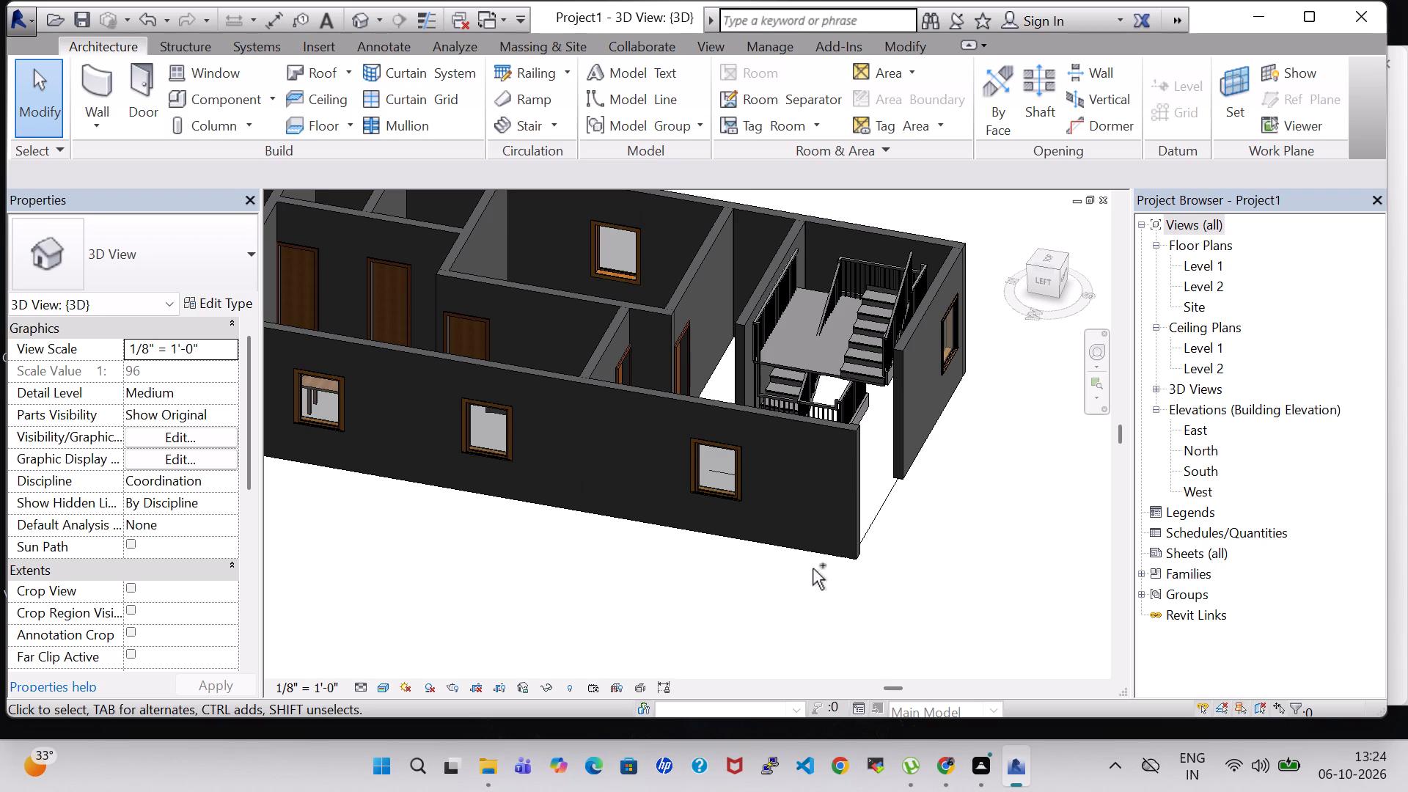
ctrl+middle_drag(786, 613, 753, 621)
shift+middle_drag(753, 617, 787, 624)
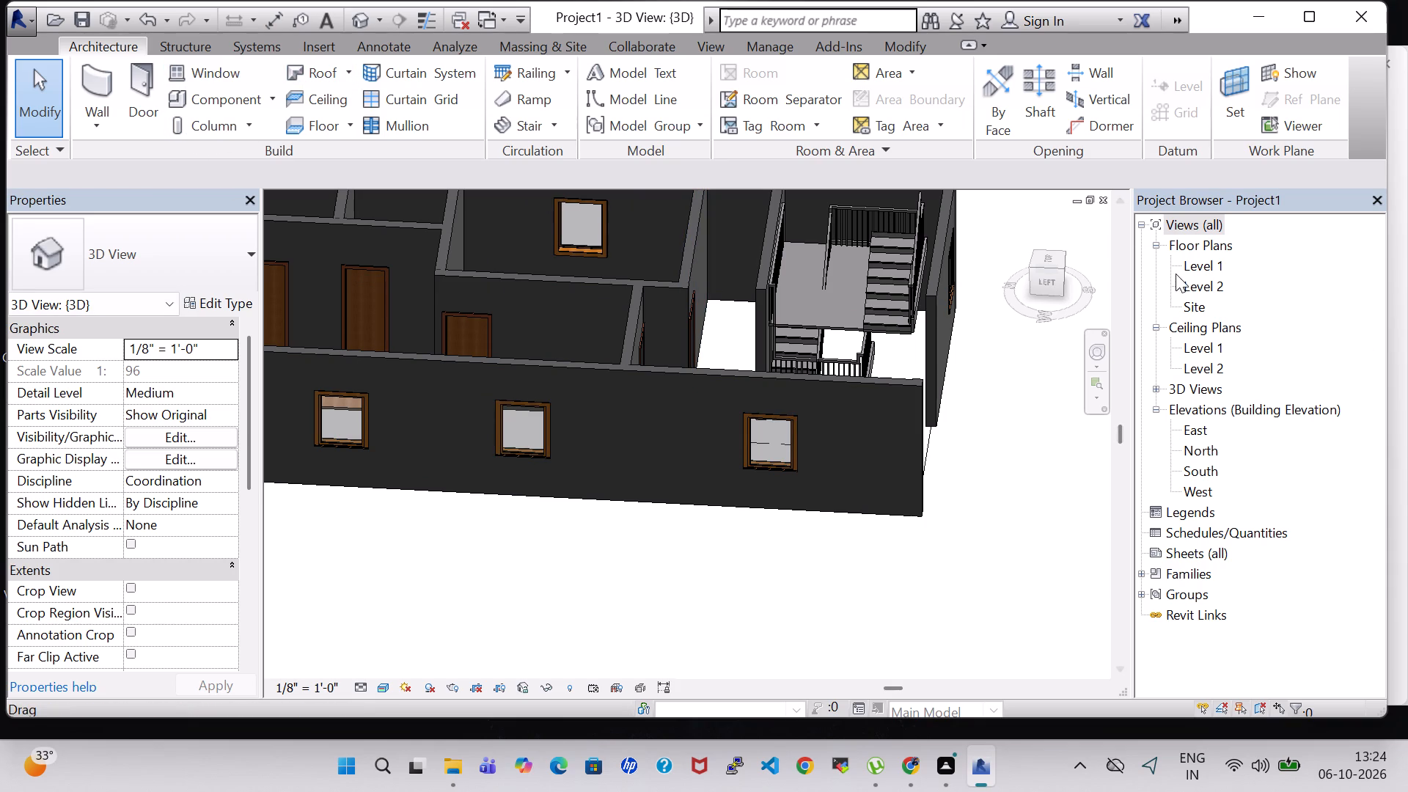
In the Level 1 floor plan, place tagged rooms in the kitchen, the small room south of it, the living area and the parking-stair area.
double_click(1207, 268)
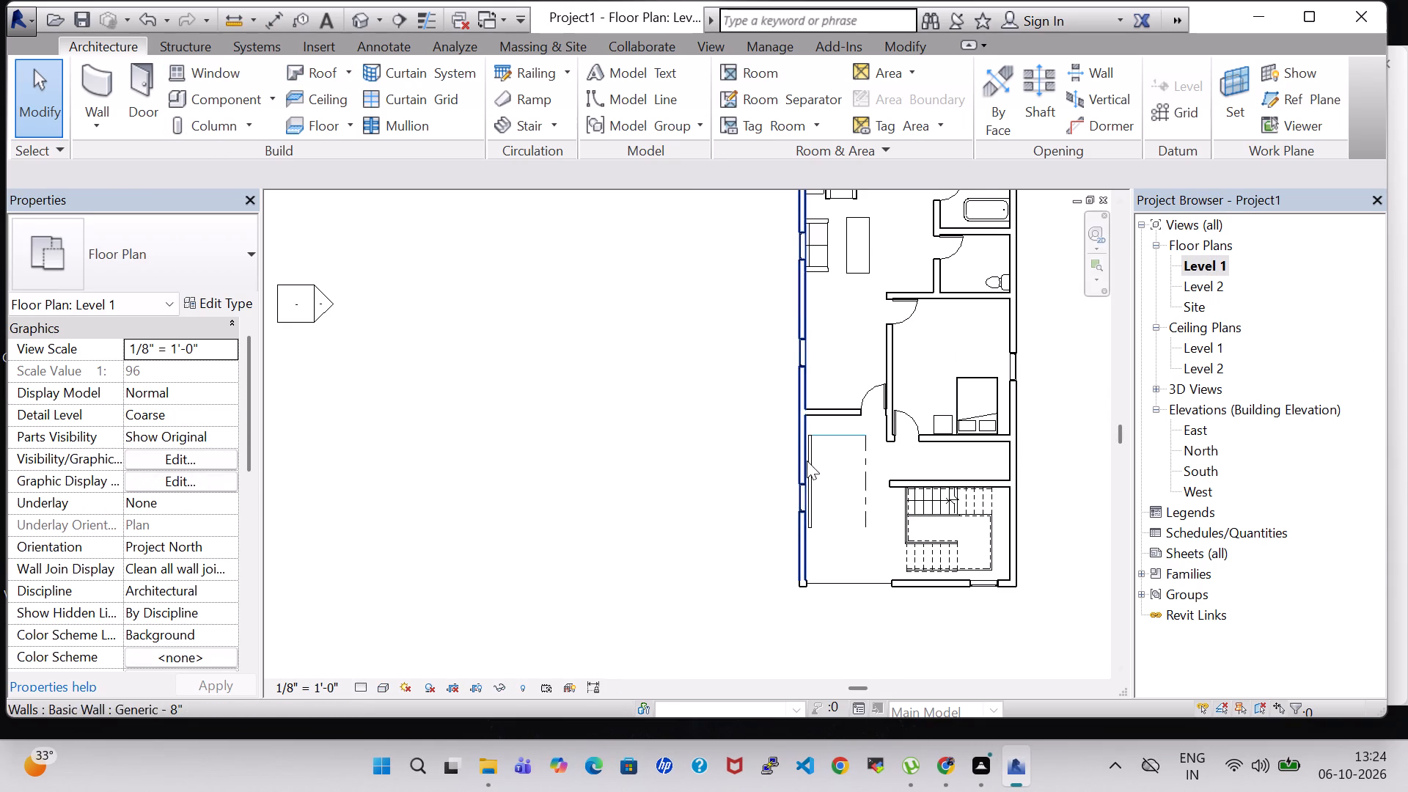
middle_drag(568, 309, 537, 334)
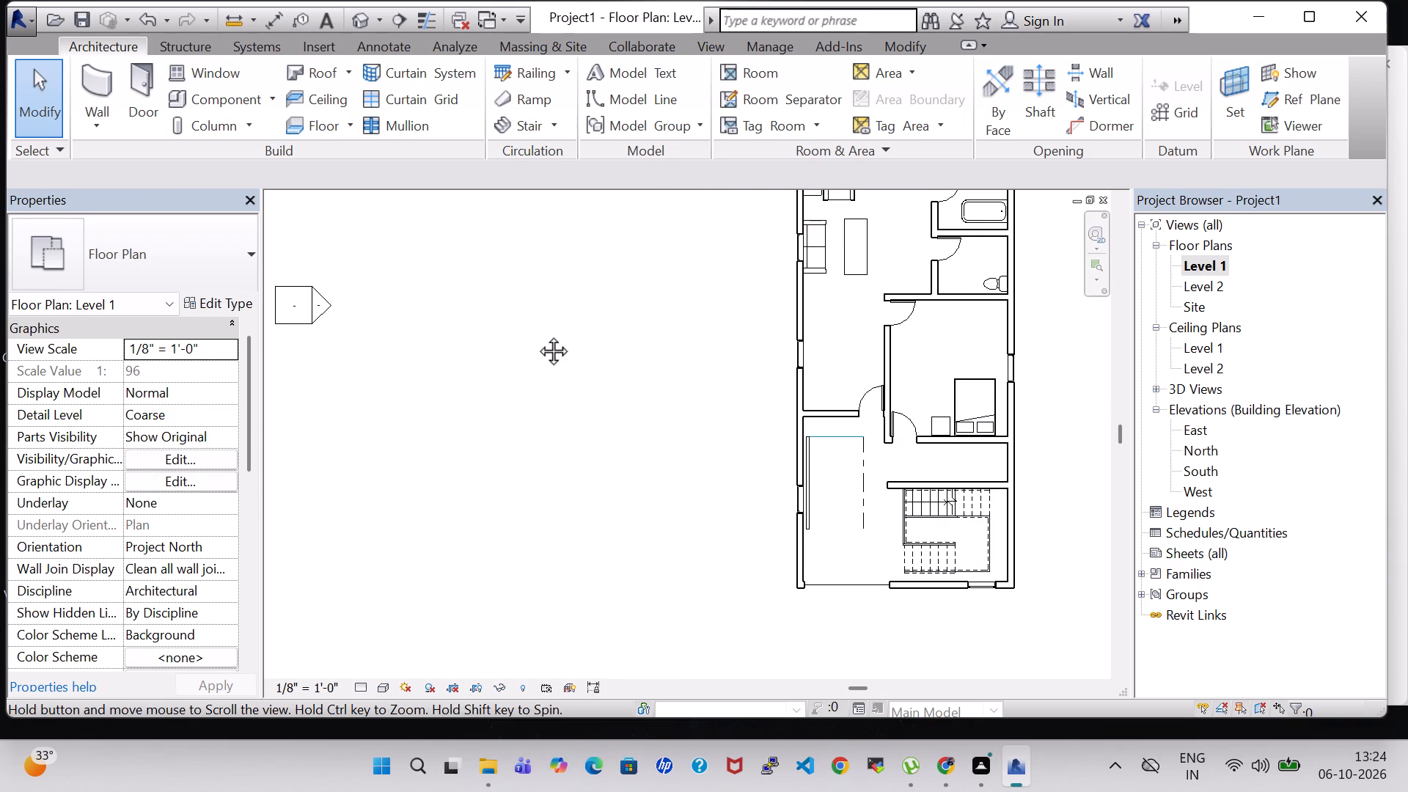
middle_drag(537, 334, 414, 379)
scroll(939, 378, down, 2)
middle_drag(997, 320, 826, 402)
middle_drag(916, 370, 956, 341)
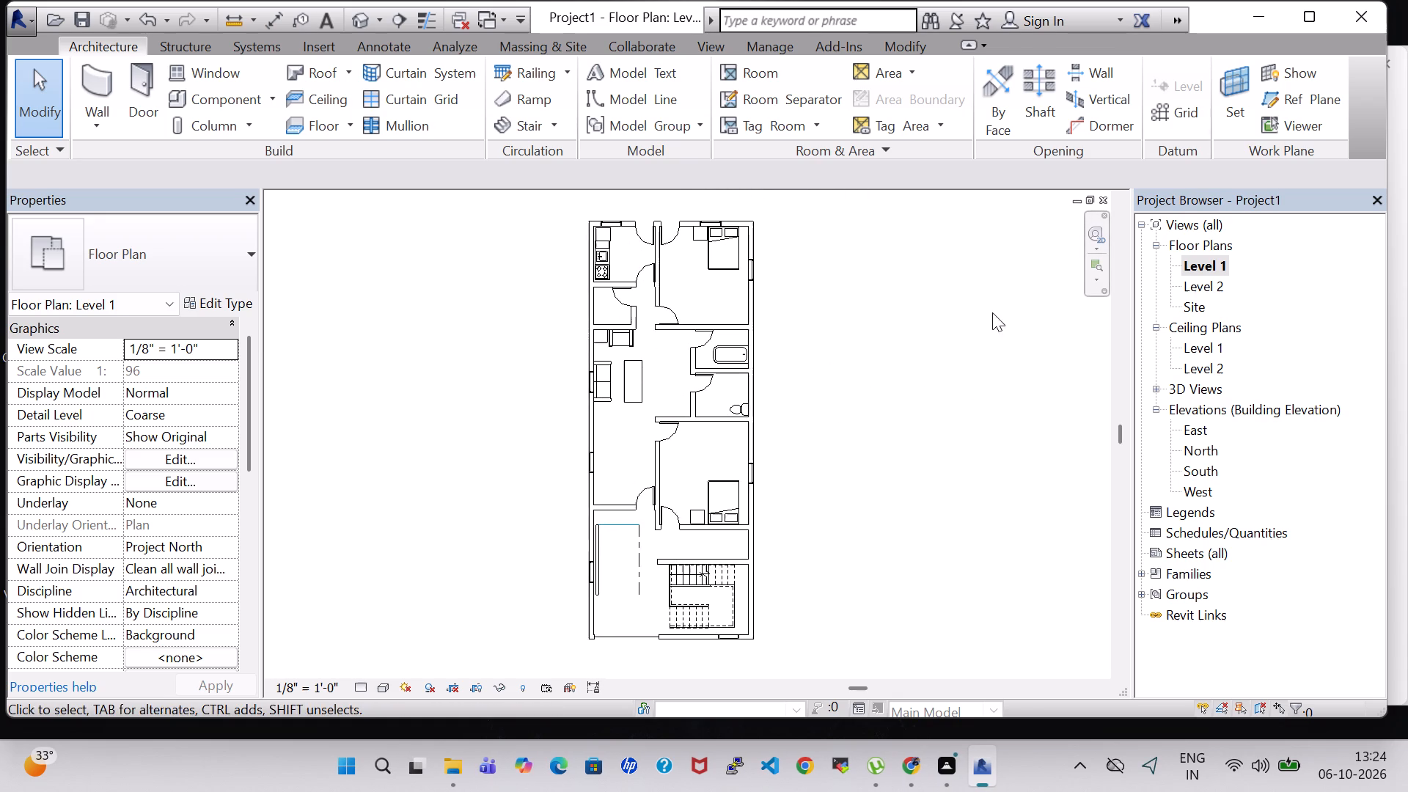
click(727, 68)
click(628, 251)
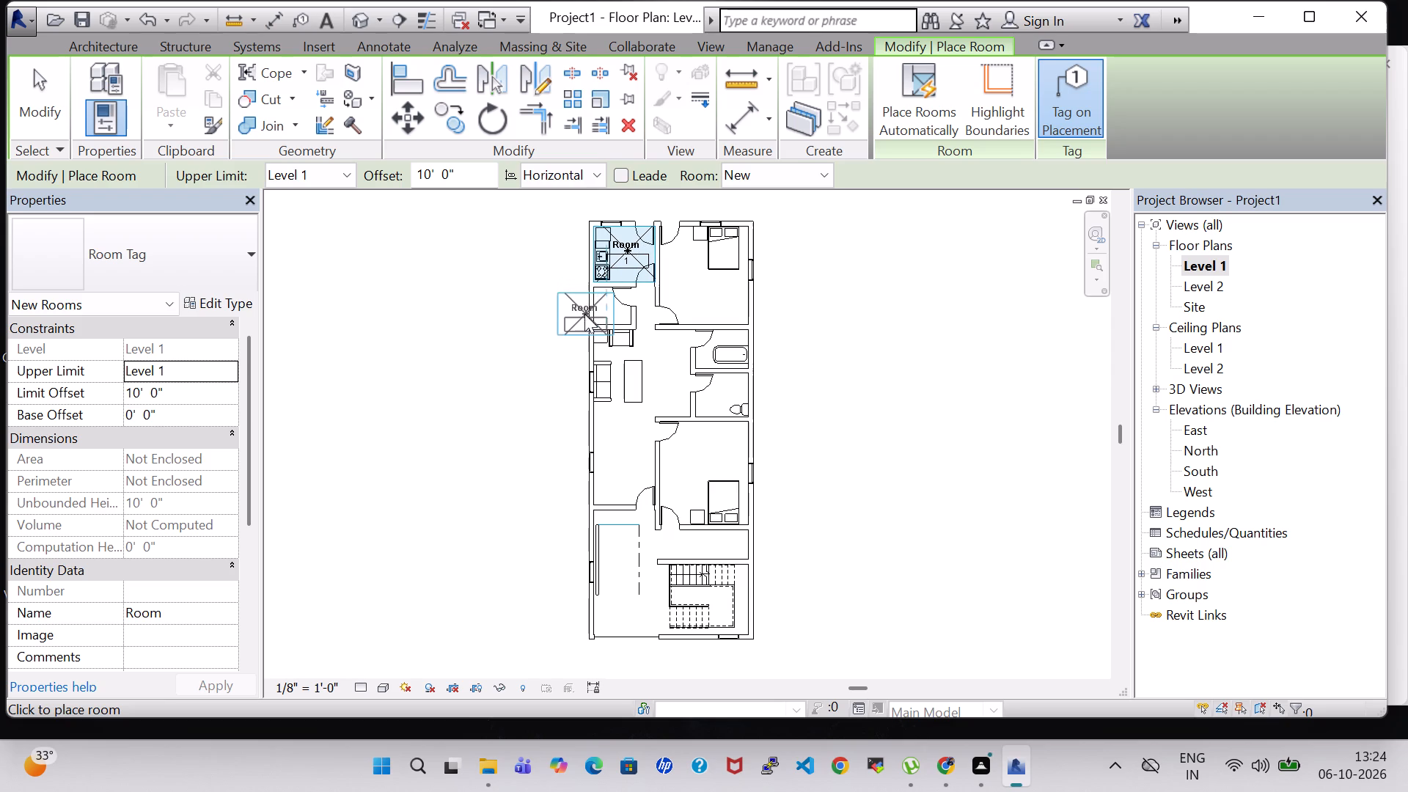
scroll(595, 314, up, 5)
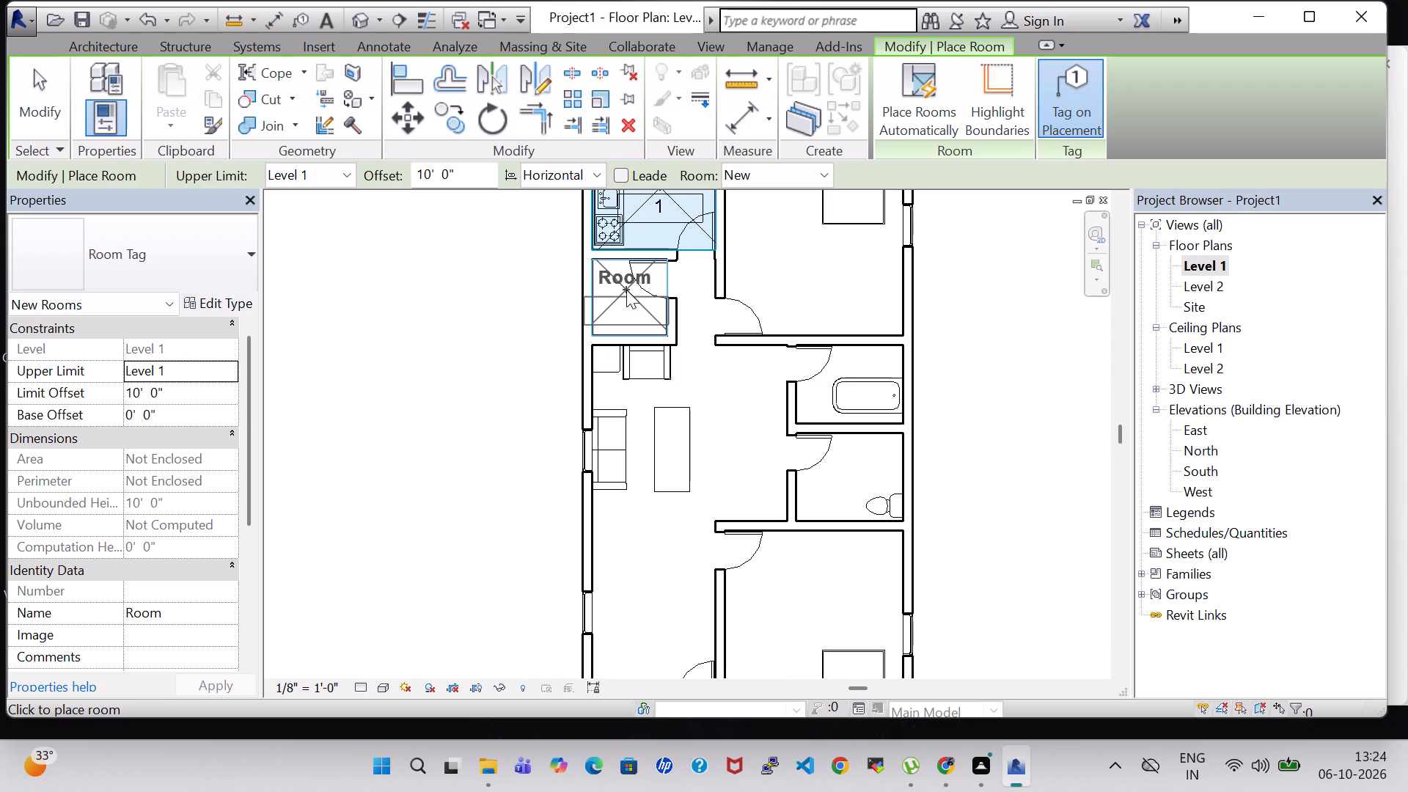
click(626, 290)
scroll(708, 424, down, 1)
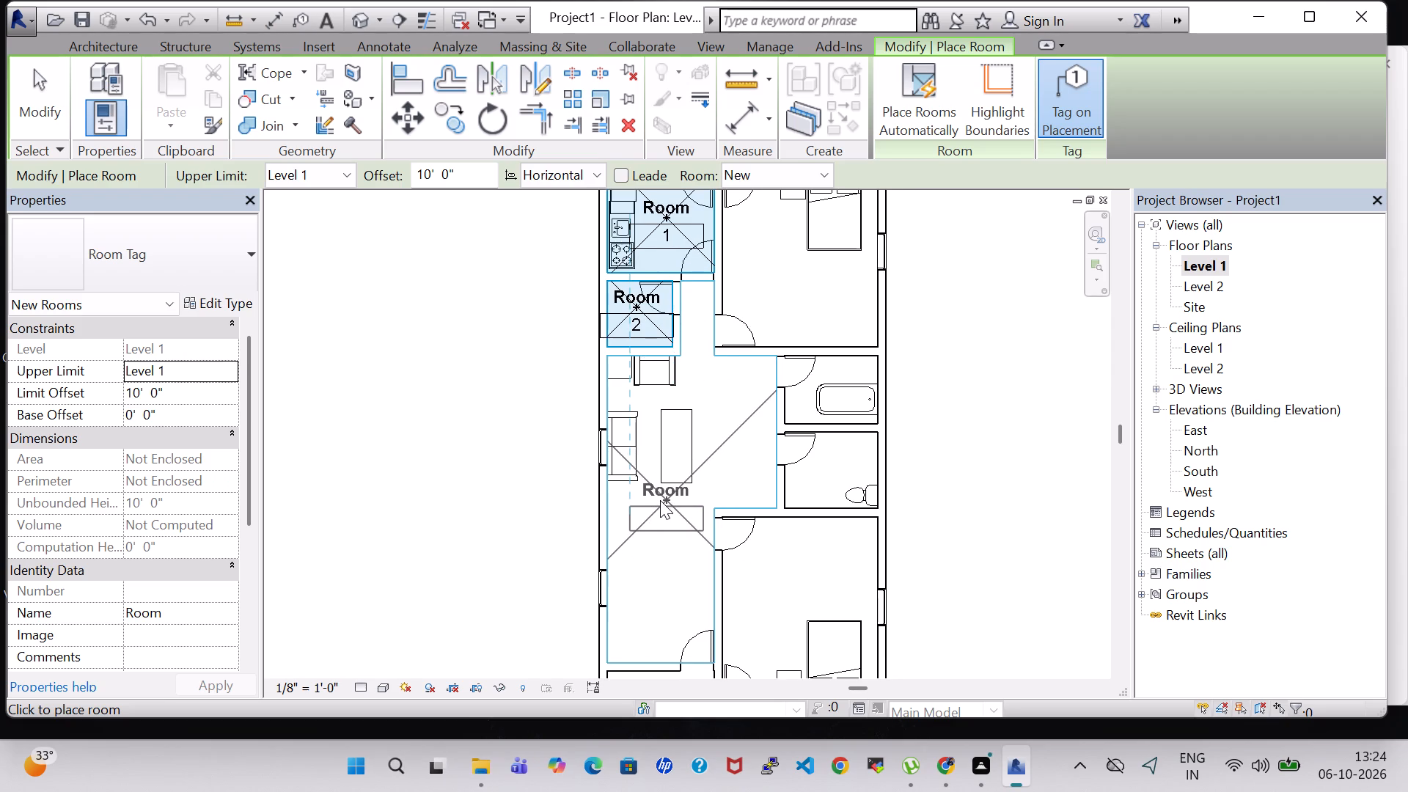
click(660, 500)
middle_drag(1019, 538, 1057, 216)
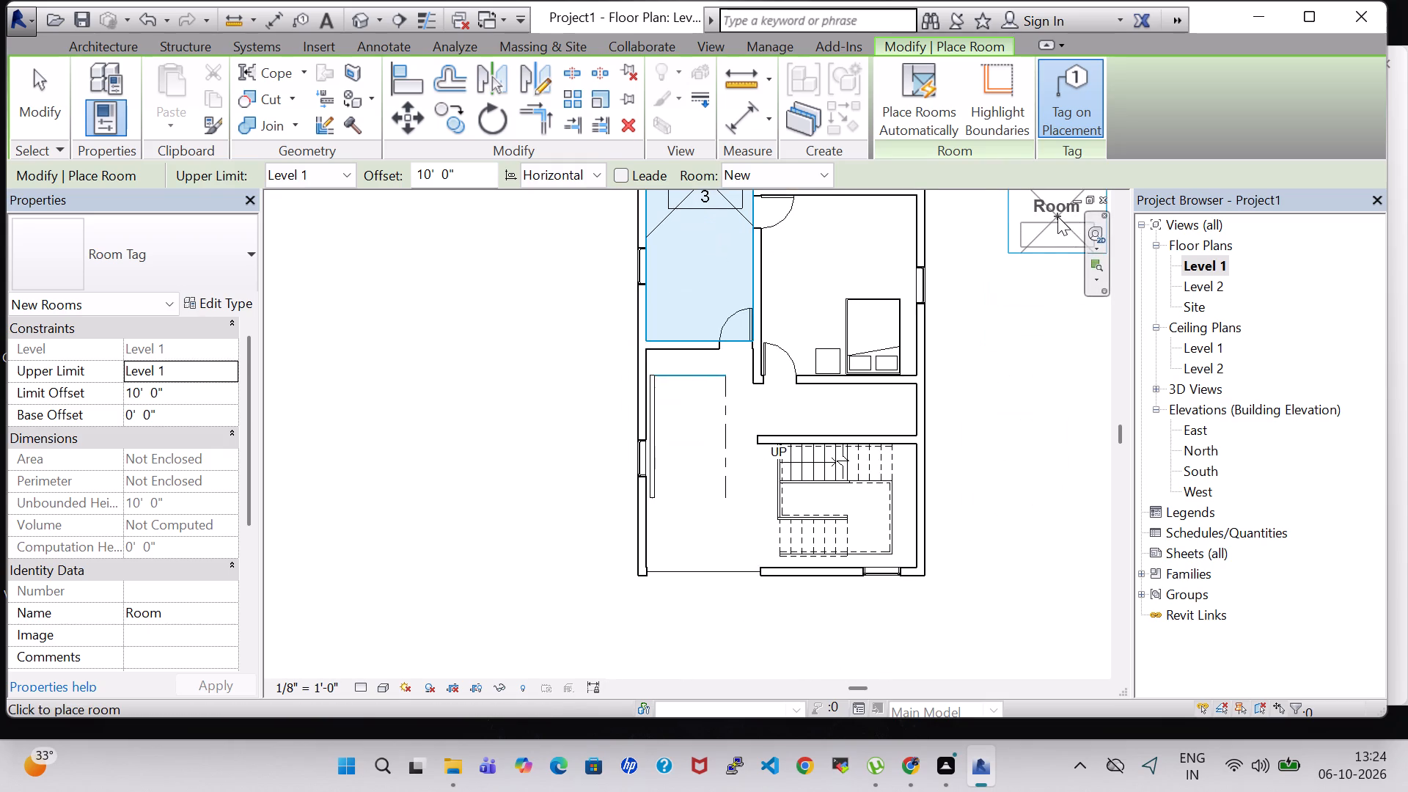
click(695, 430)
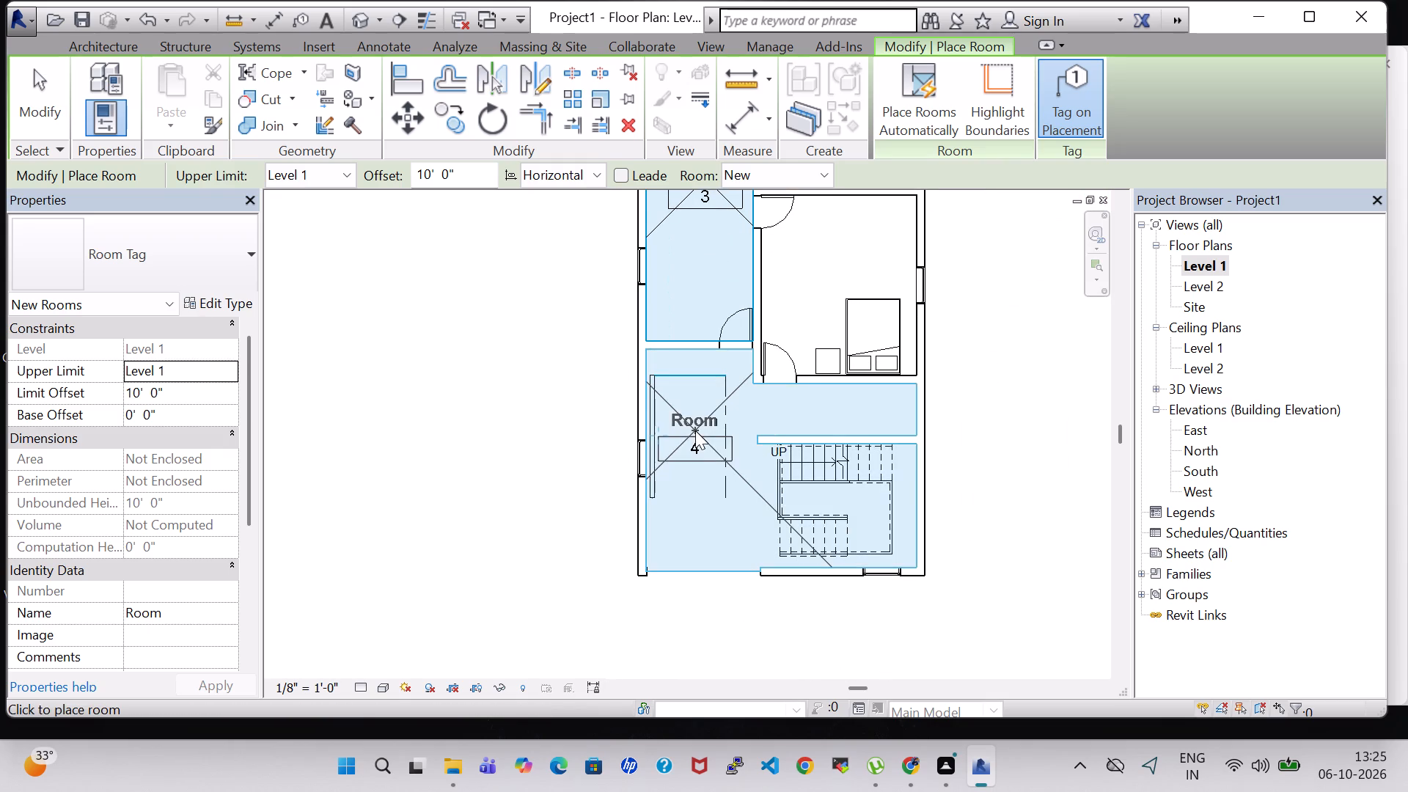
Place tagged rooms in the south bedroom, the toilet, the bathroom with the tub and the north bedroom.
middle_drag(1037, 385, 1035, 495)
click(832, 362)
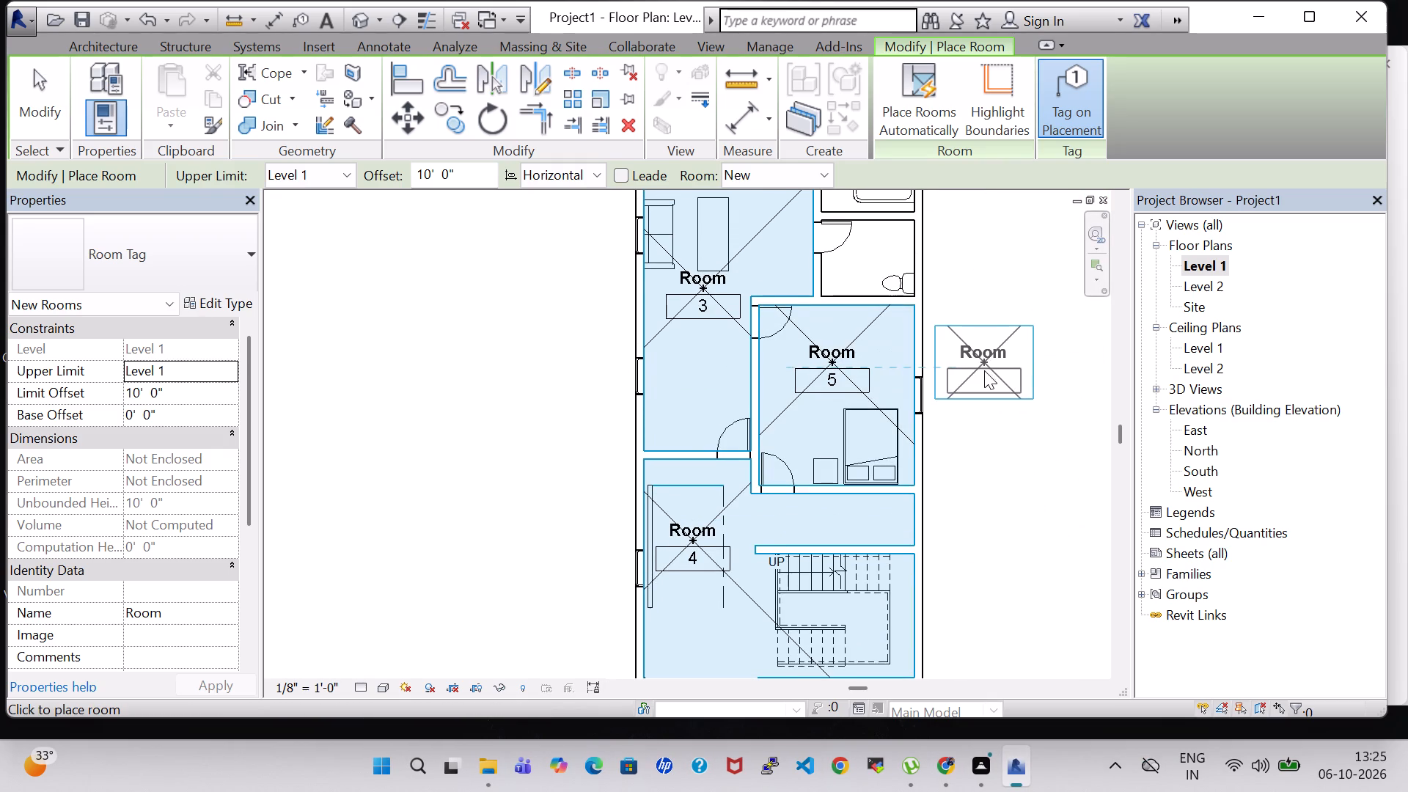
middle_drag(984, 370, 978, 456)
click(863, 336)
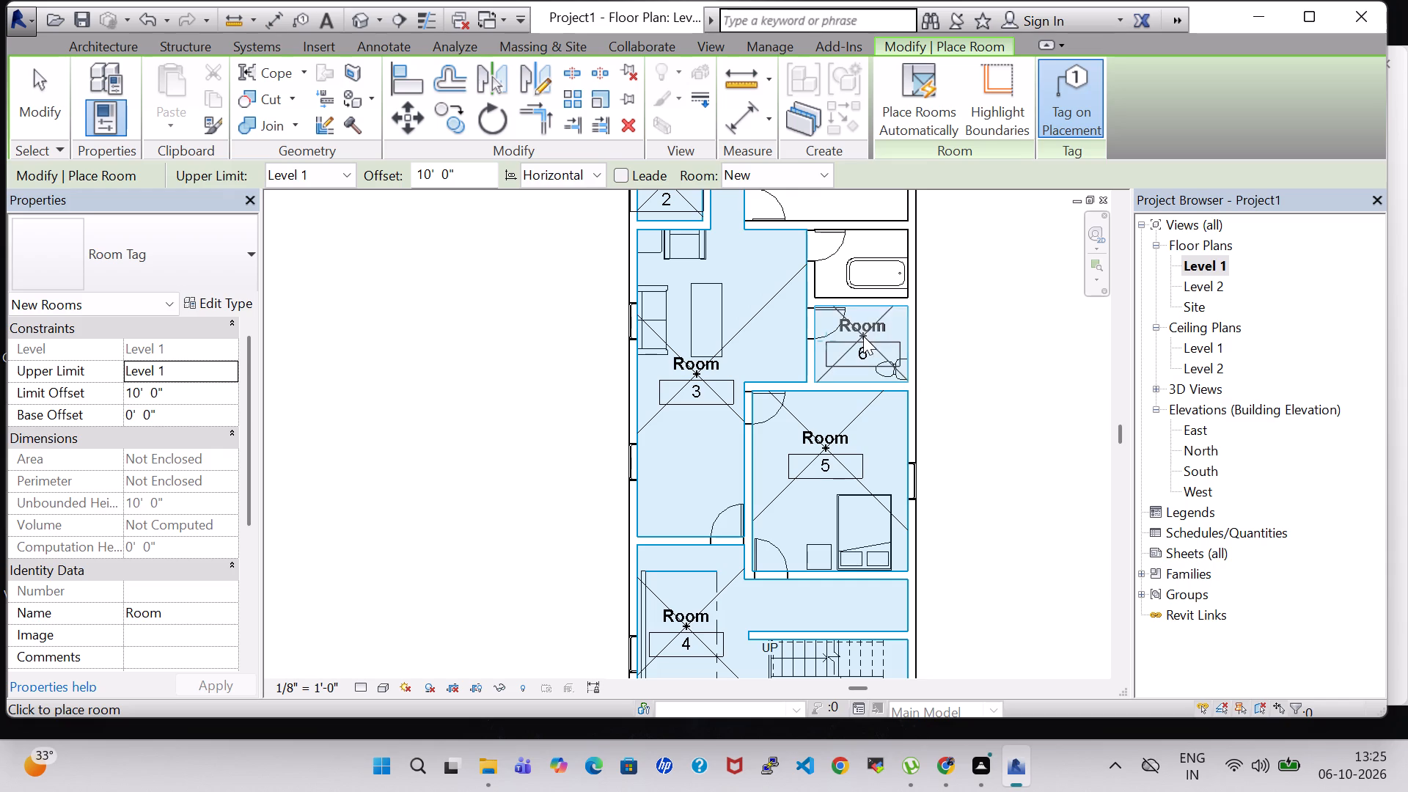
click(859, 245)
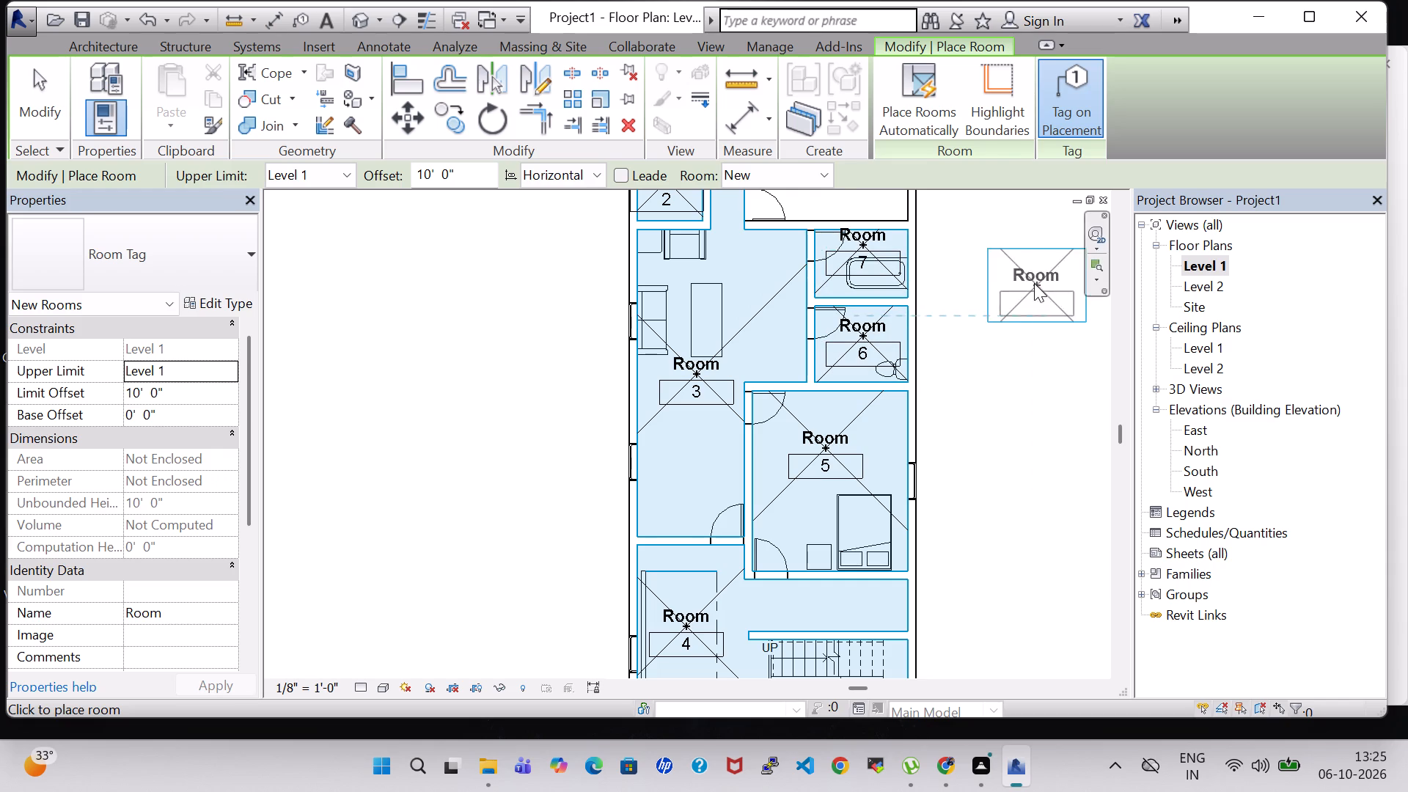
middle_drag(971, 298, 995, 532)
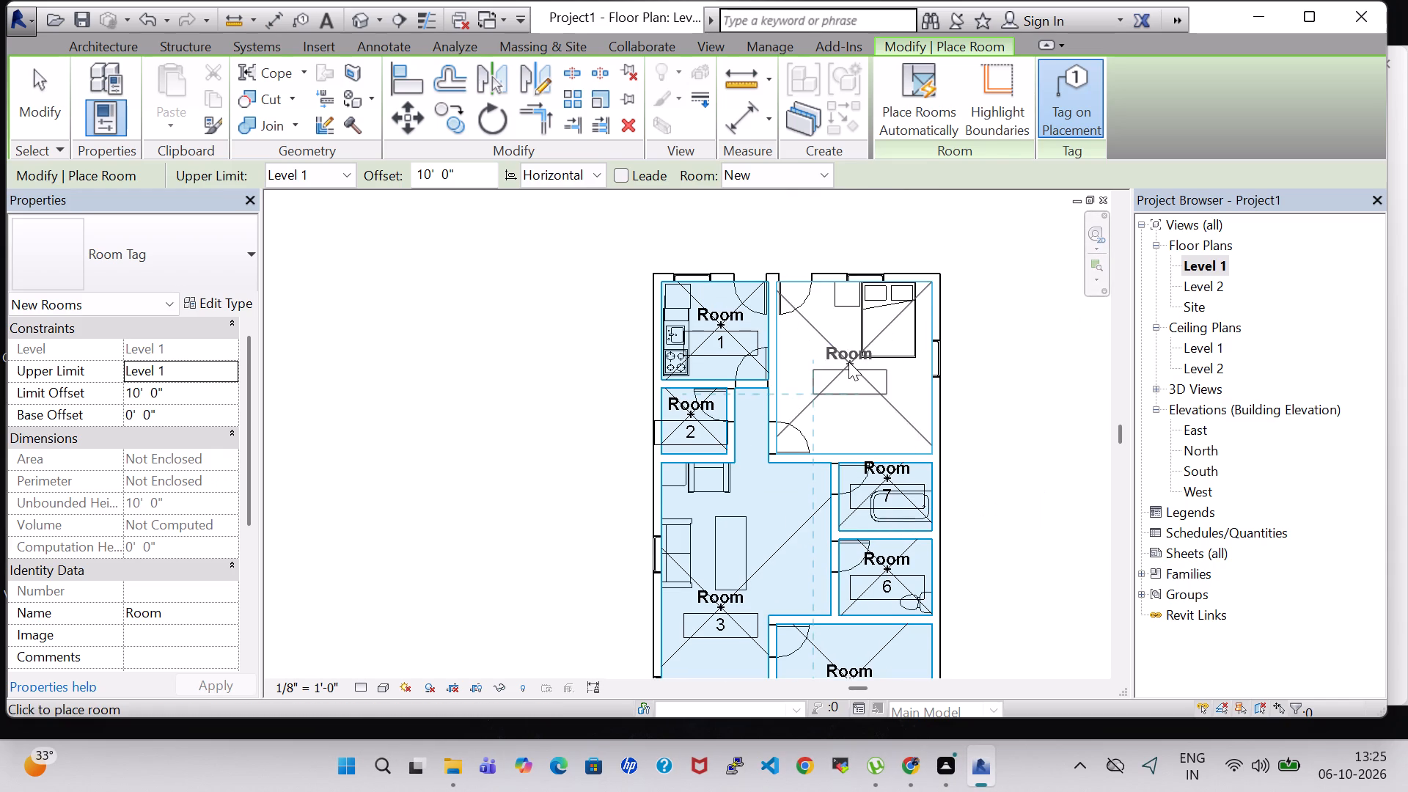
click(848, 362)
key(Escape)
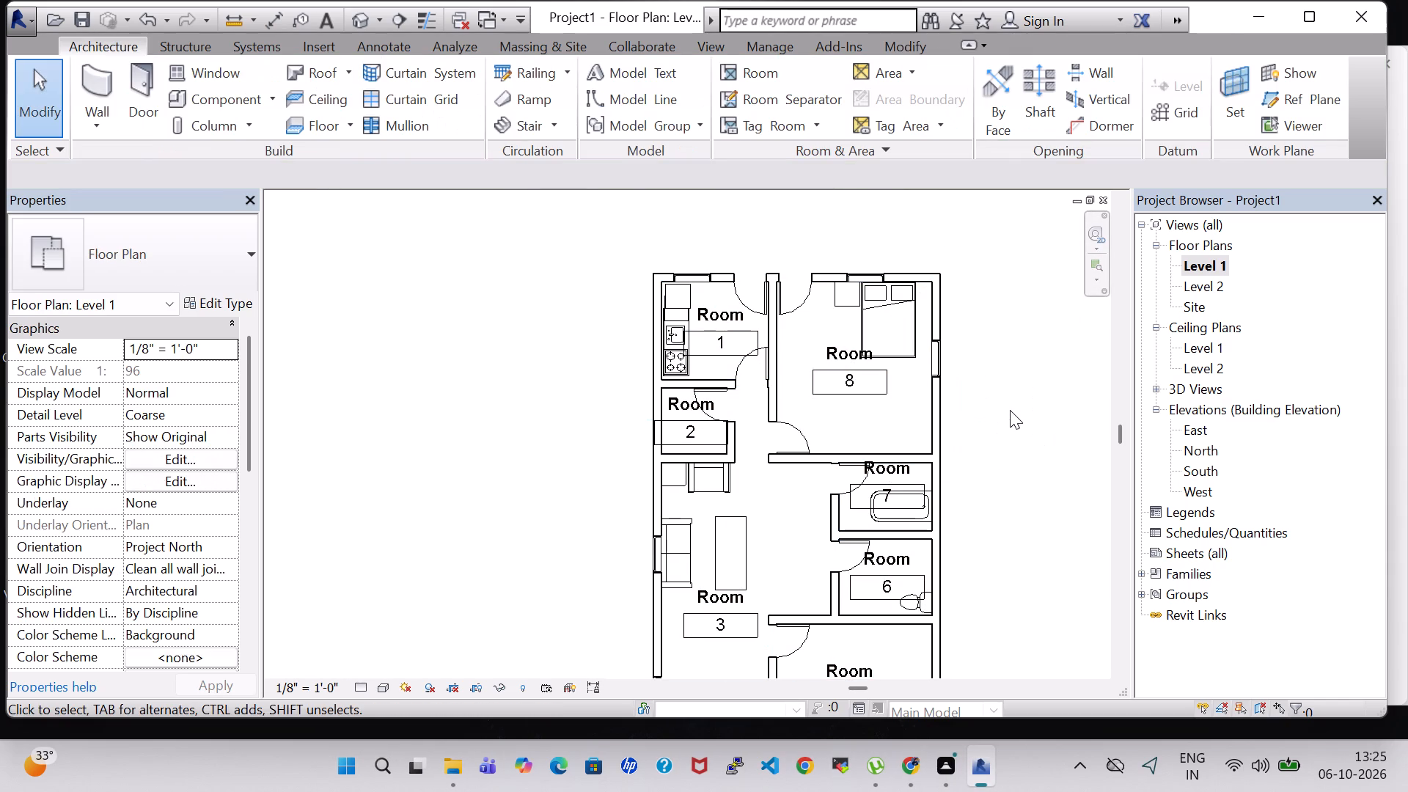
key(Escape)
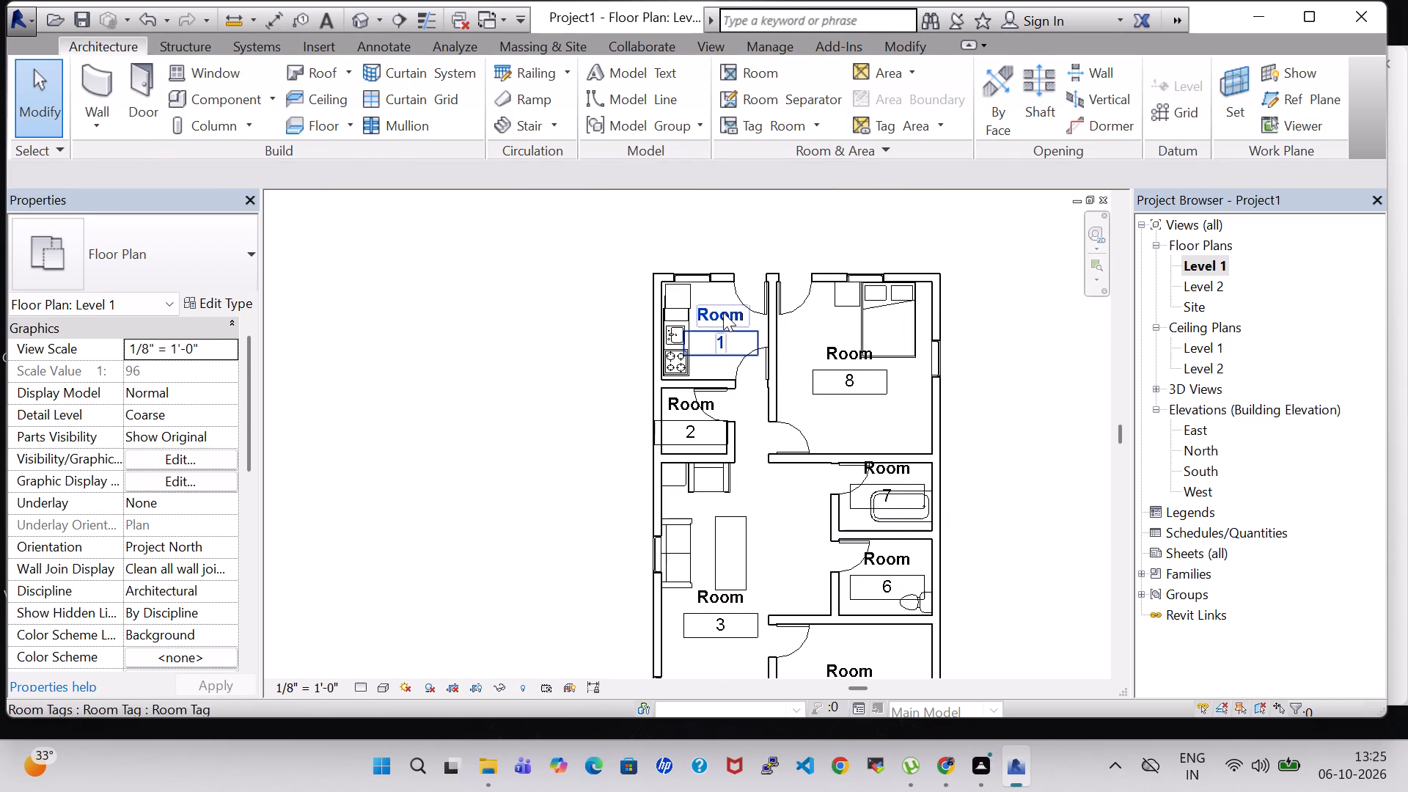
Change the kitchen's room tag to the name KITCHEN and the number AREA.
click(723, 312)
click(723, 316)
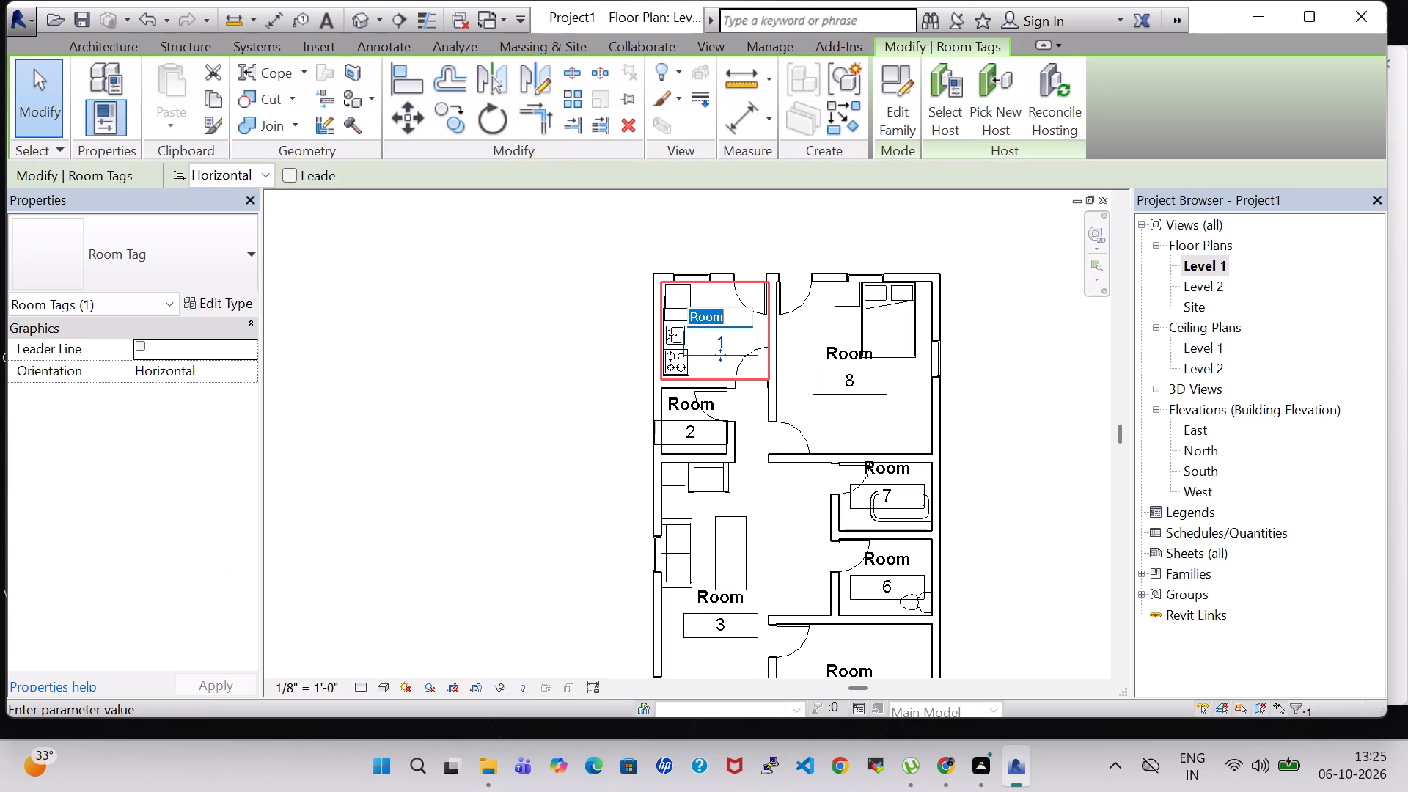
key(BackSpace)
text(KITCHEN)
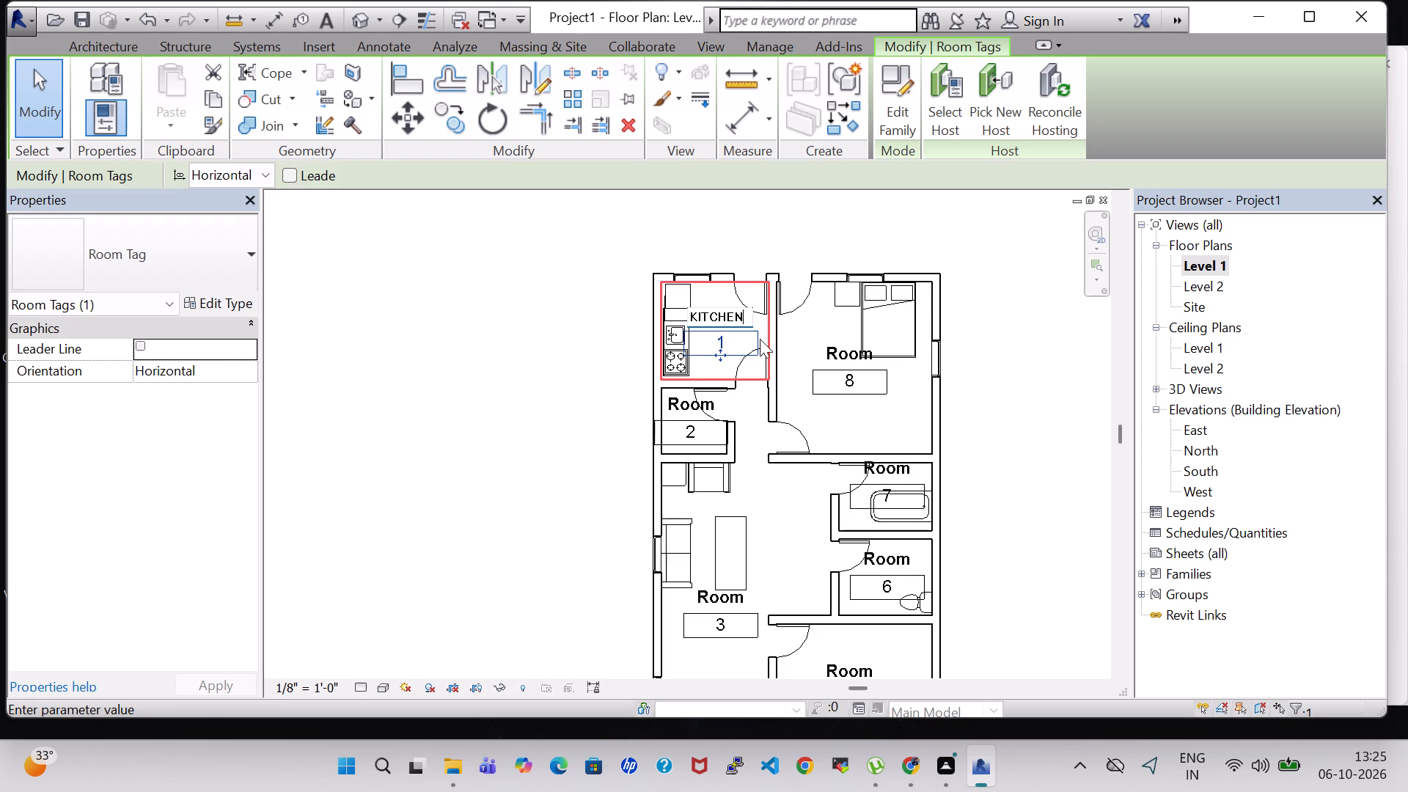
click(736, 343)
click(726, 342)
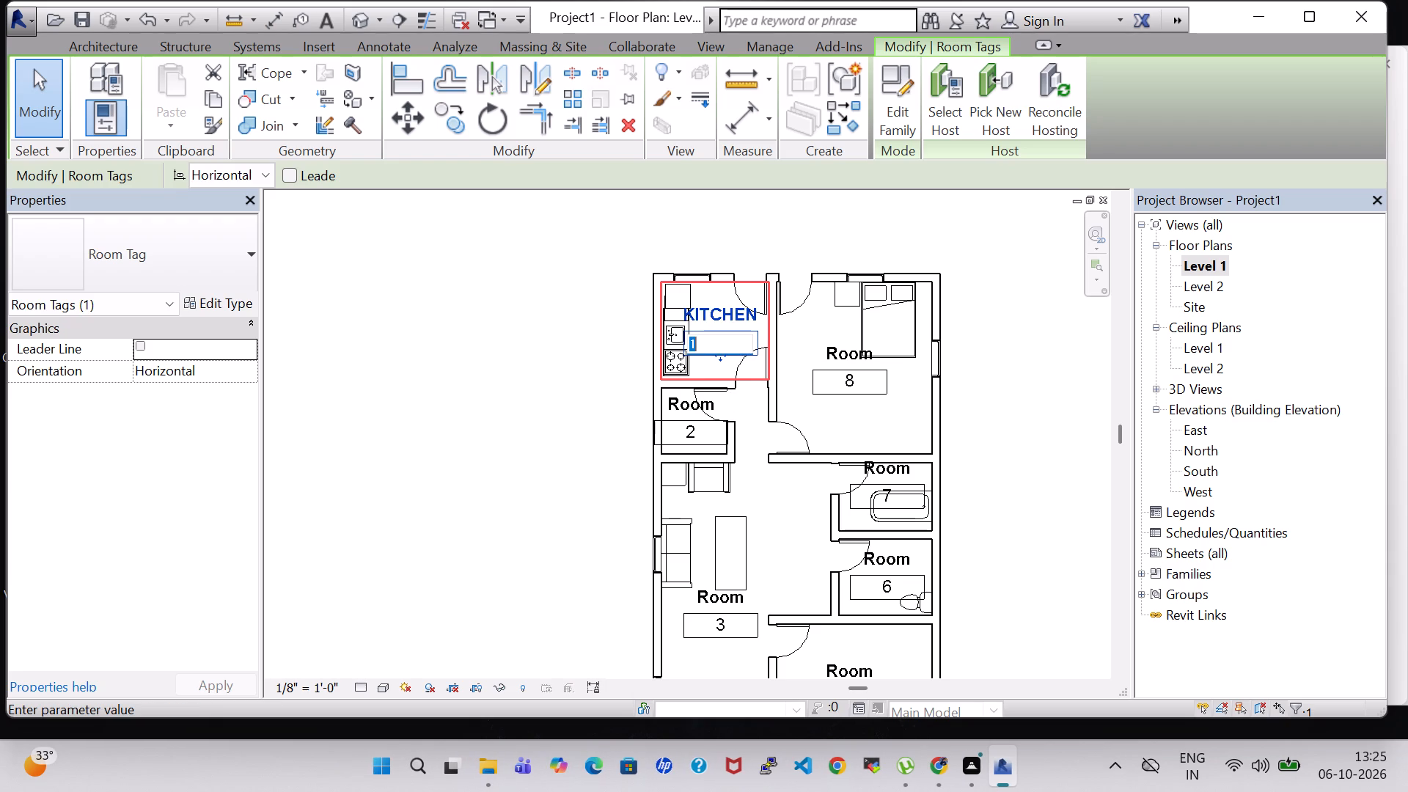
key(BackSpace)
text(AREA)
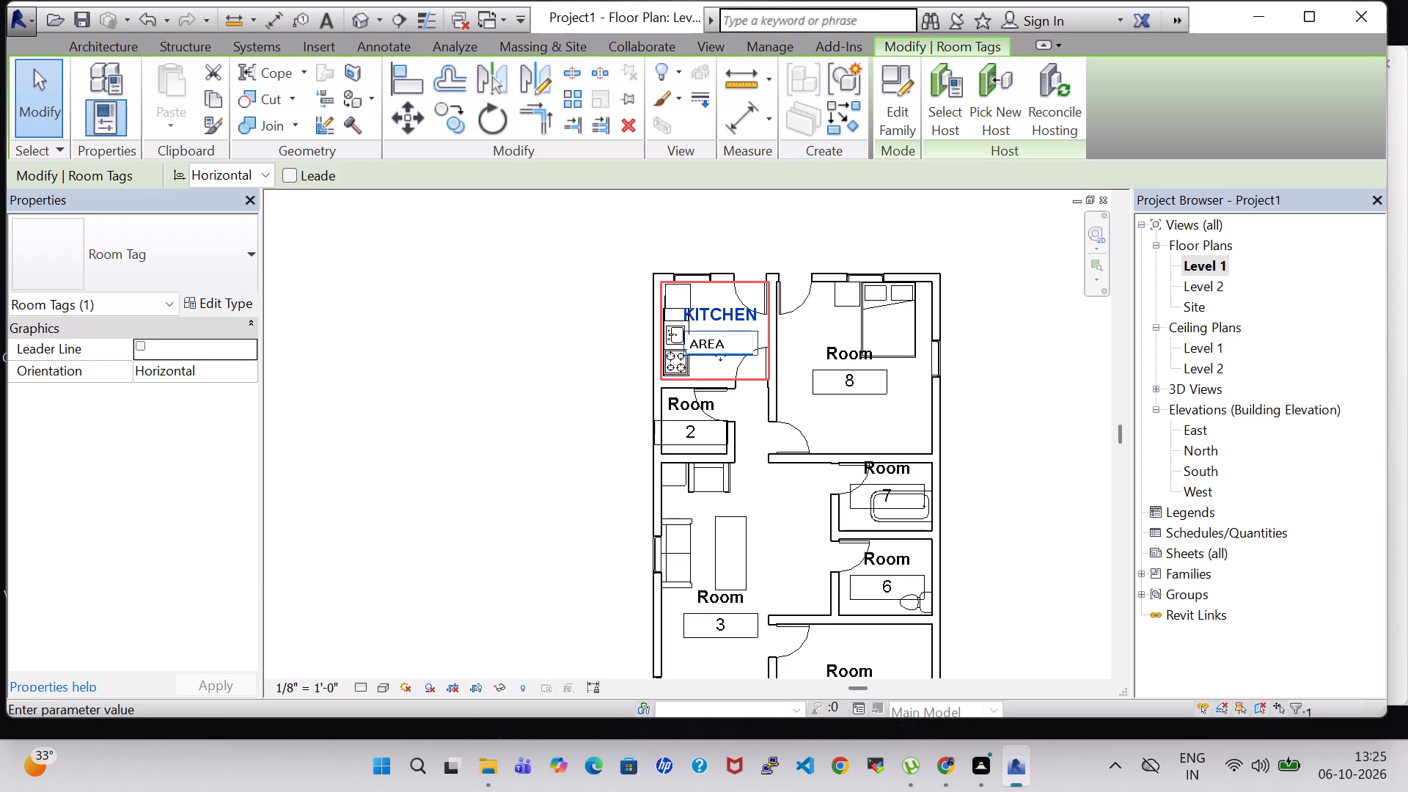
click(995, 370)
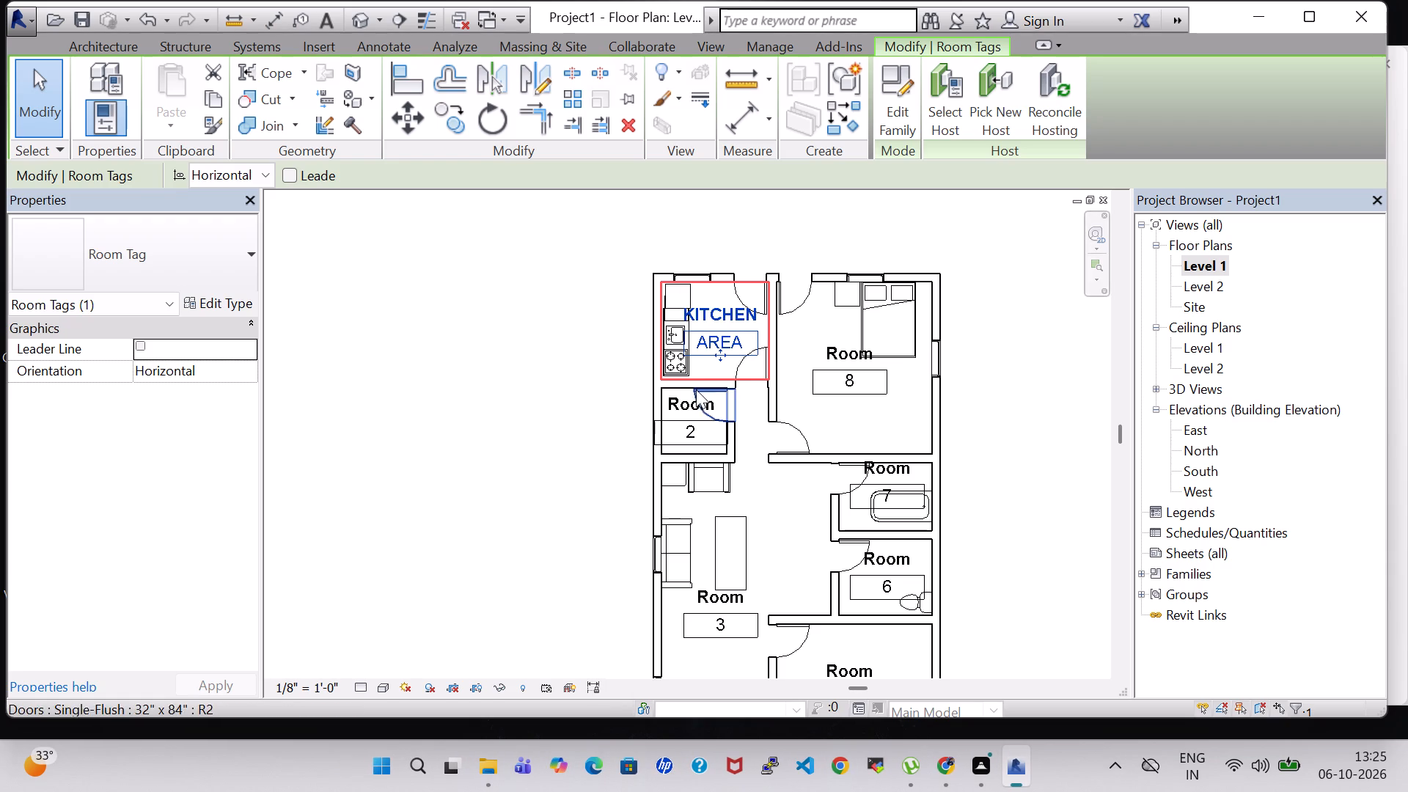
Change the tag of the small room south of the kitchen to the name STORE and the number ROOM.
click(680, 407)
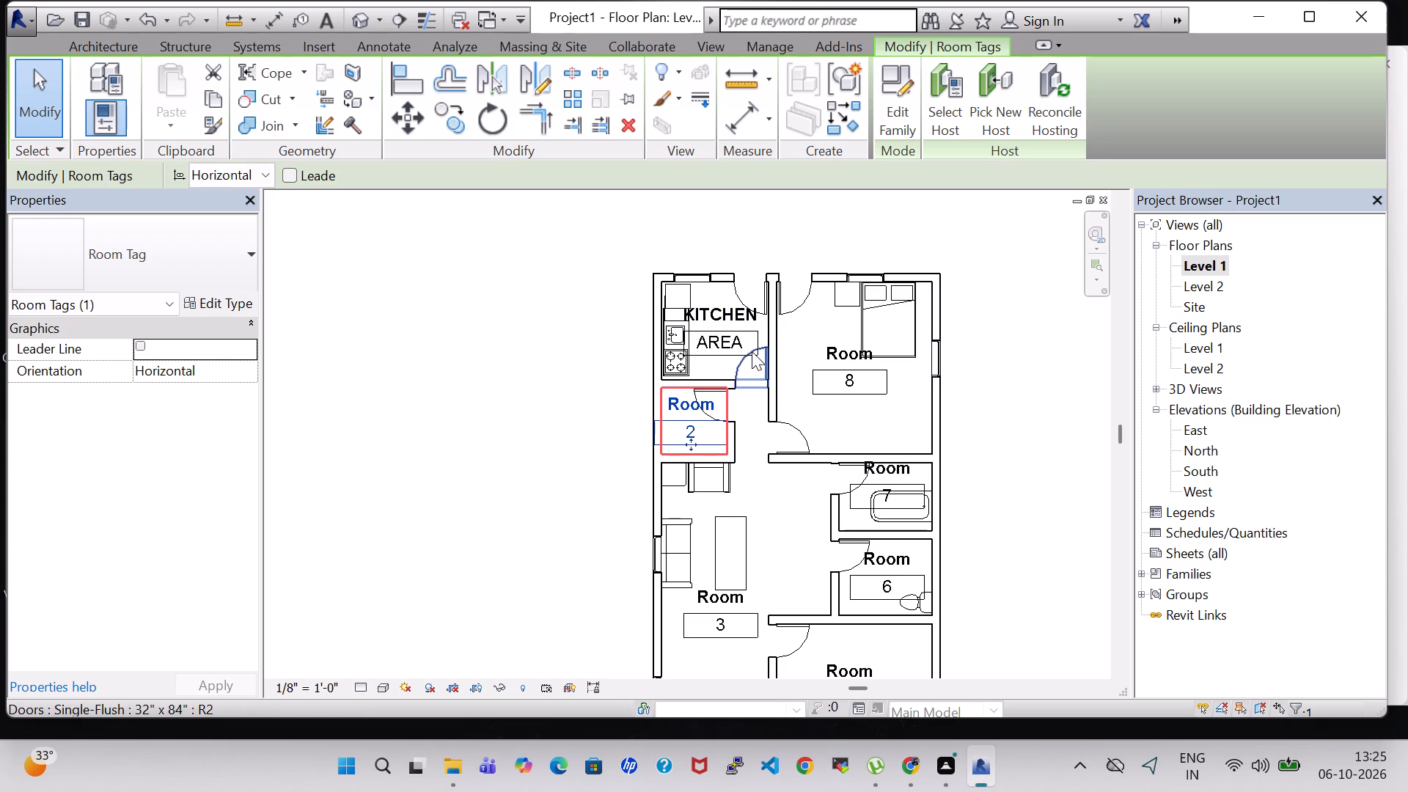
click(686, 410)
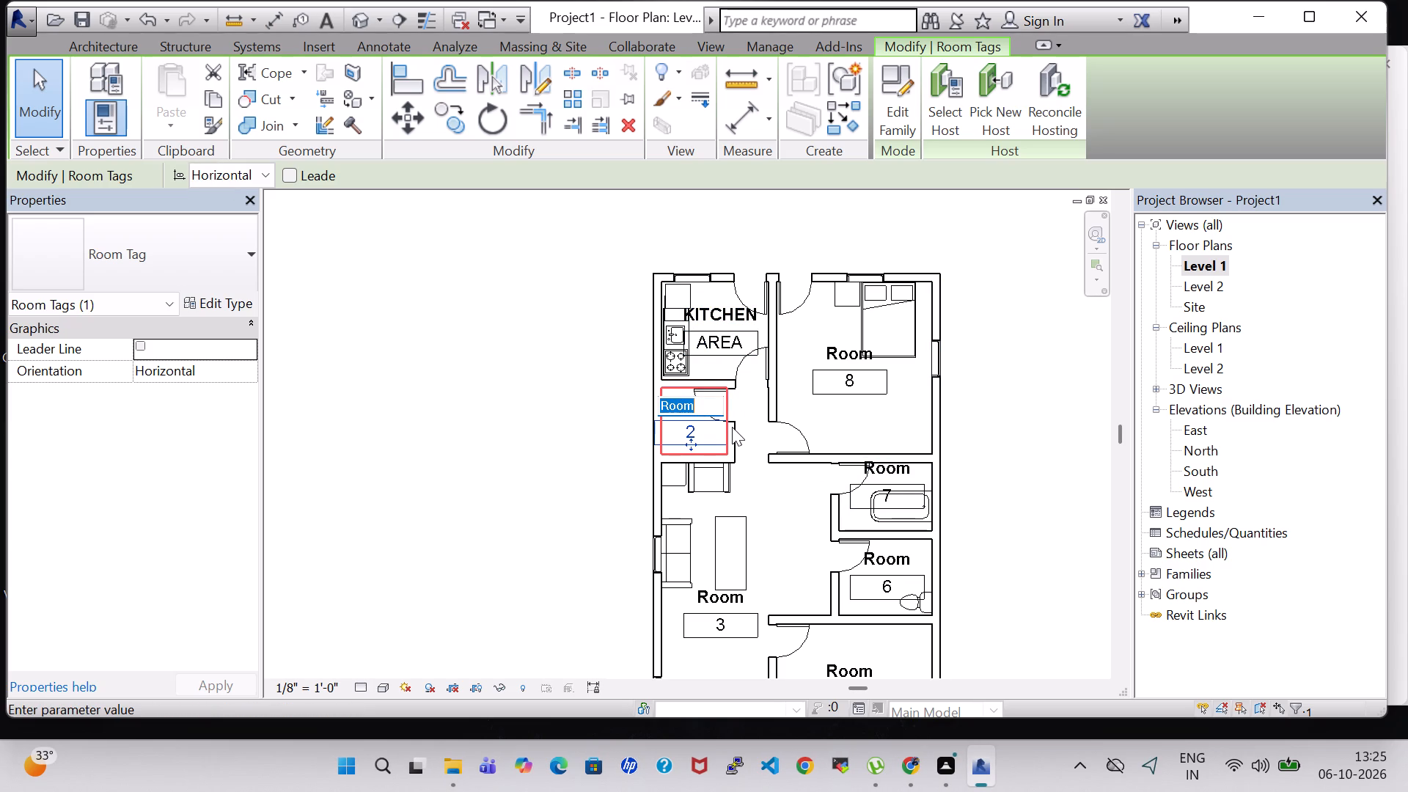
key(BackSpace)
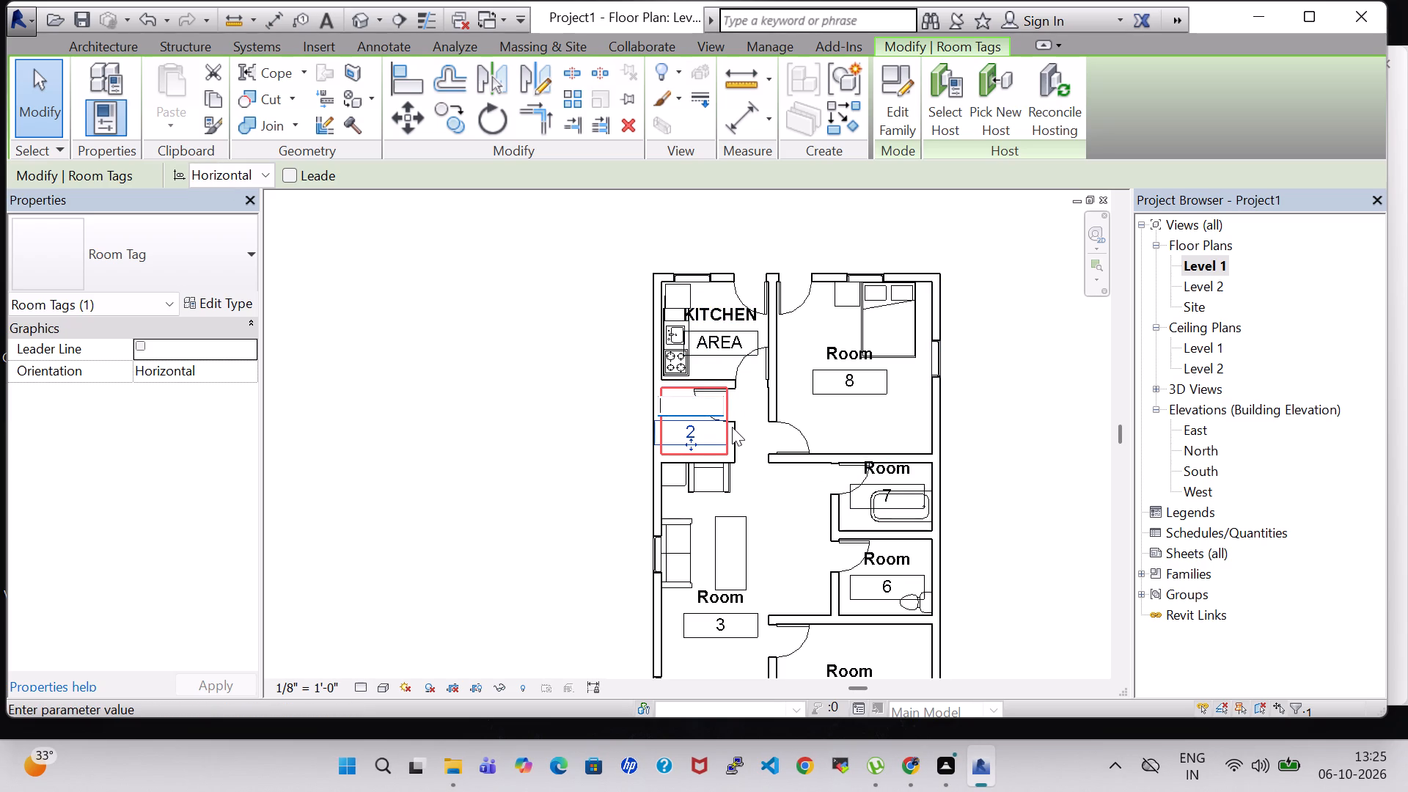
text(STOTE)
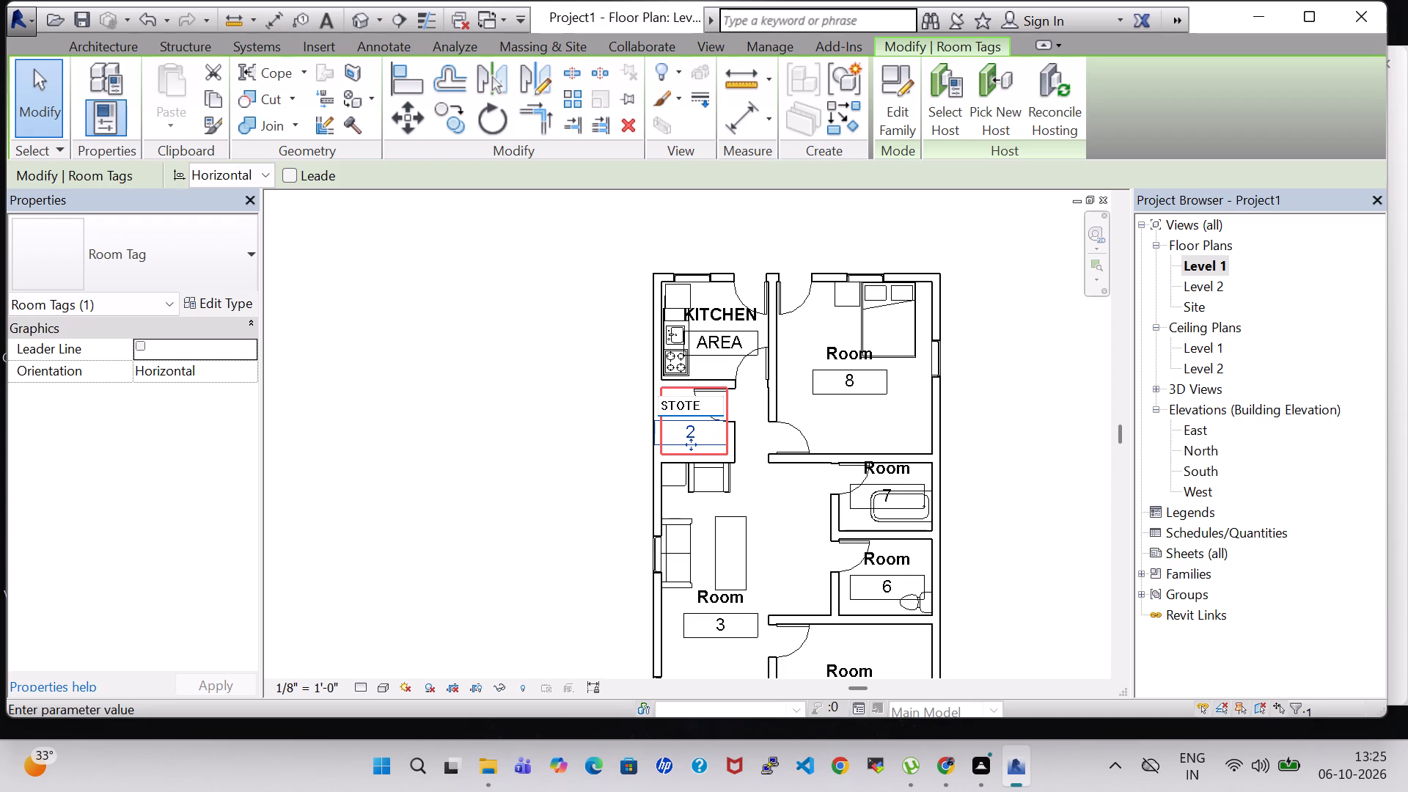
key(BackSpace)
key(BackSpace)
key(BackSpace)
key(BackSpace)
text(TORE)
click(694, 433)
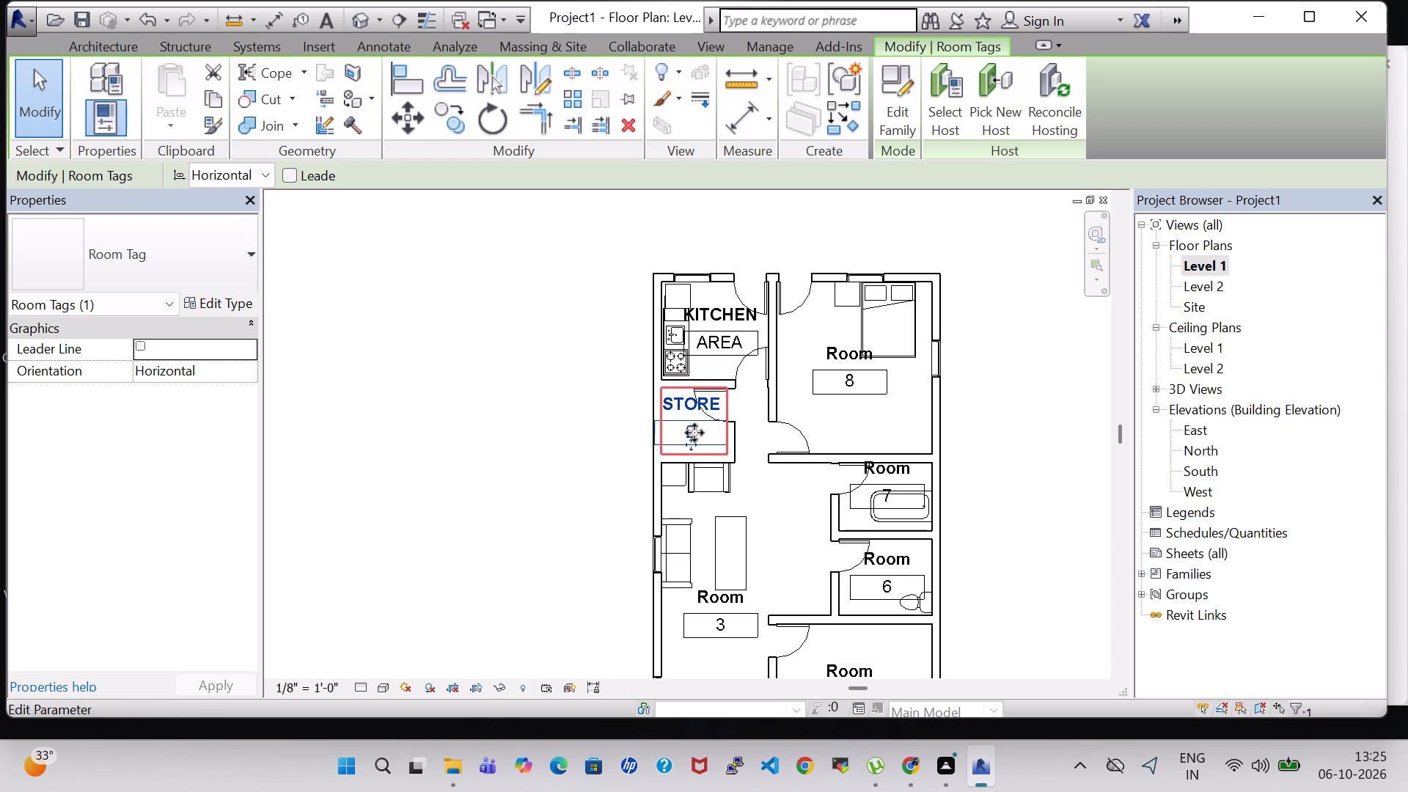
click(693, 433)
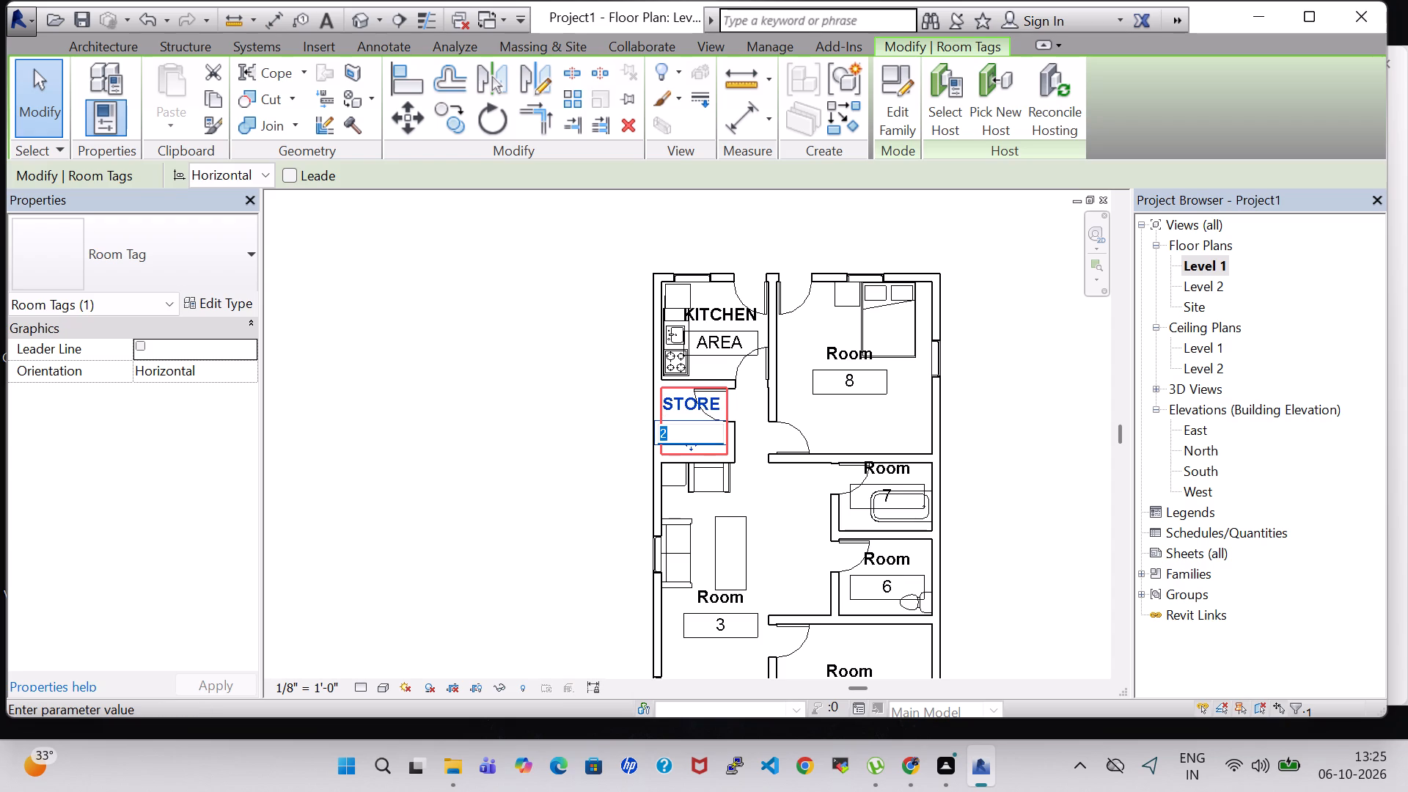
key(BackSpace)
text(ROOM)
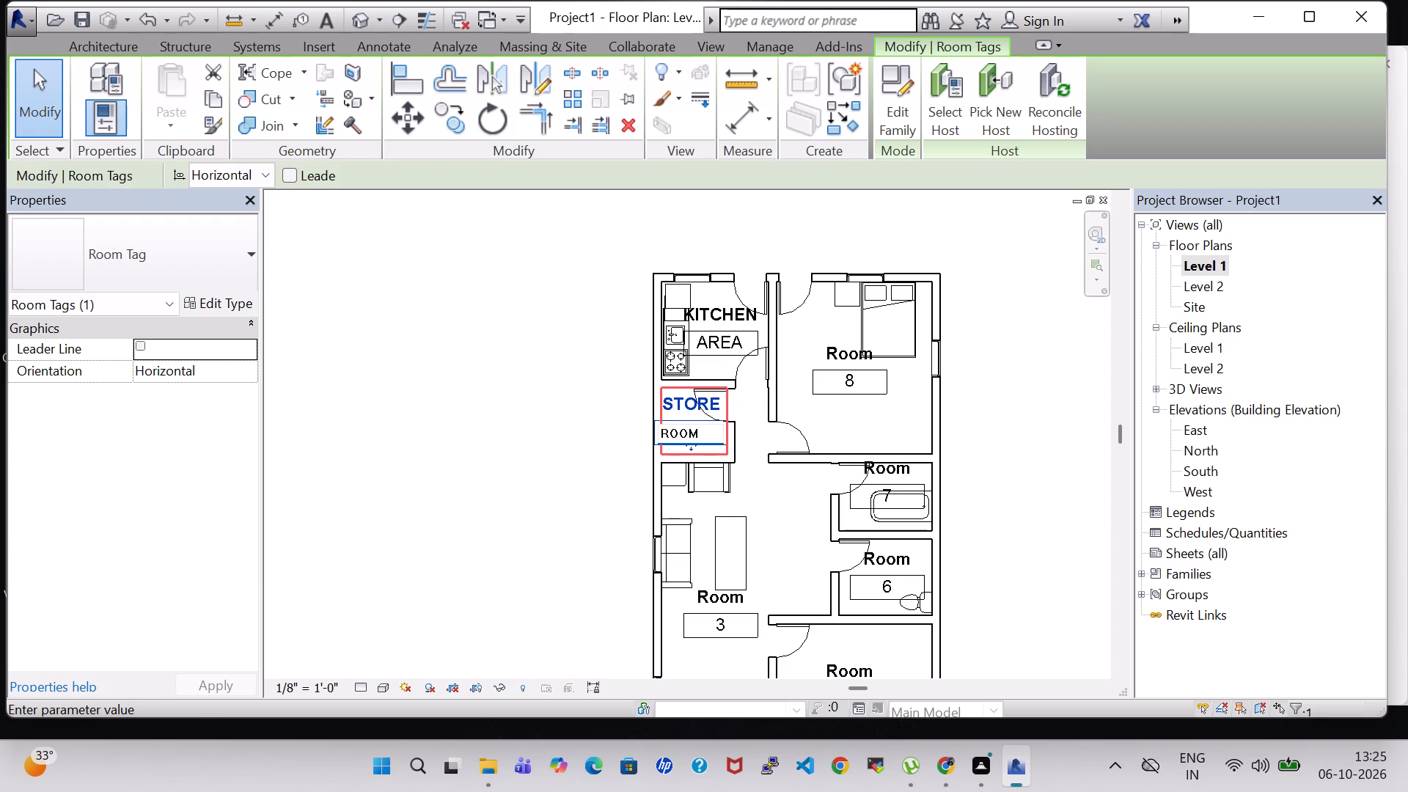
click(598, 440)
scroll(749, 384, down, 2)
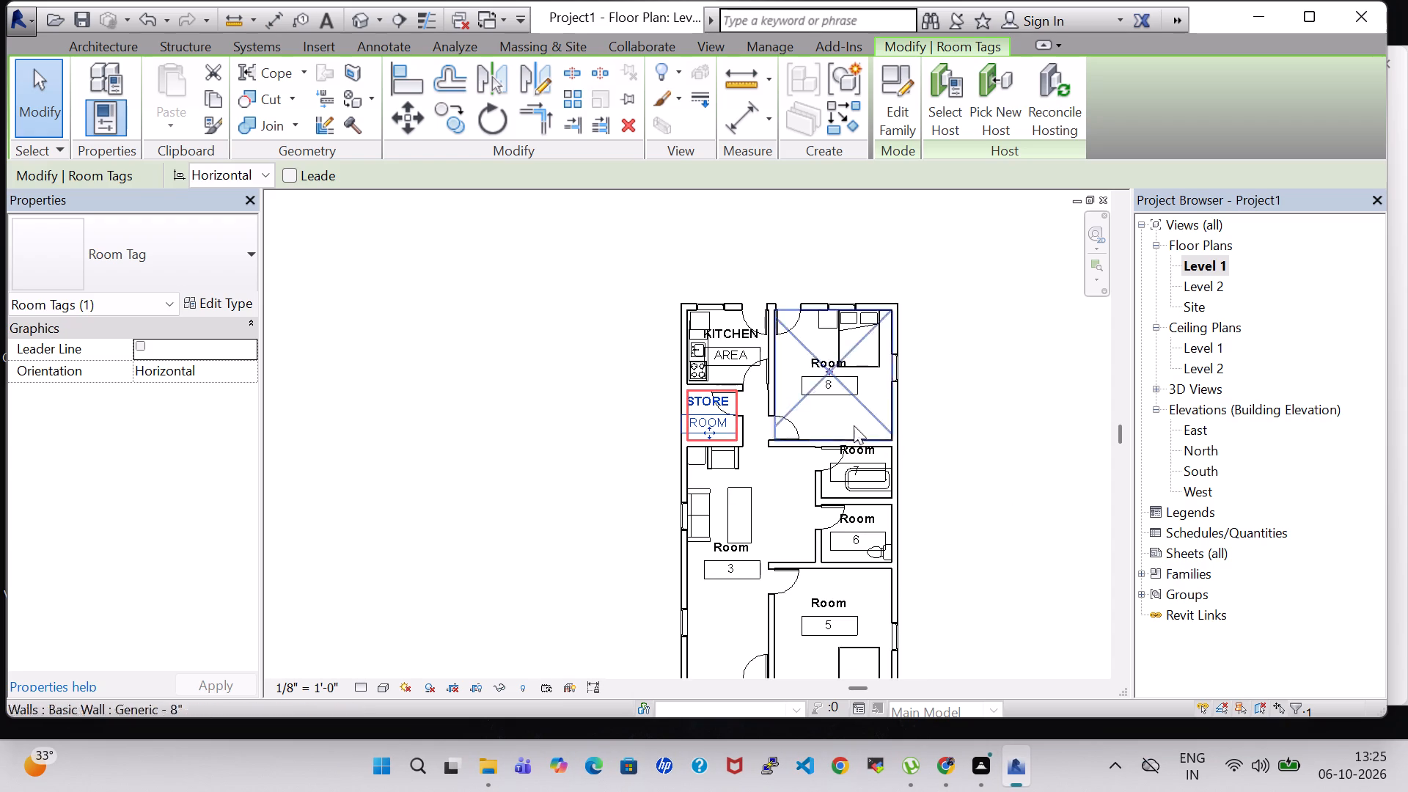
click(986, 476)
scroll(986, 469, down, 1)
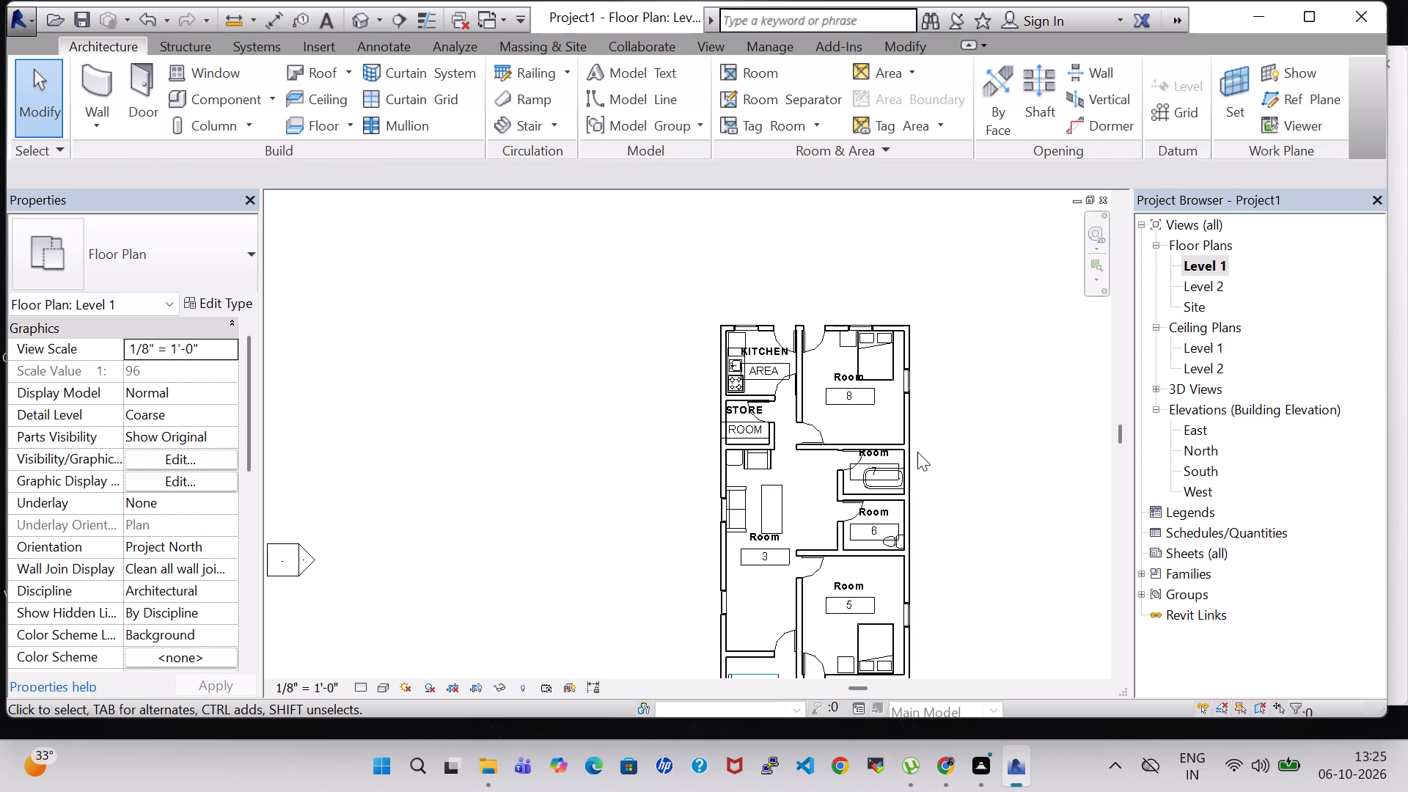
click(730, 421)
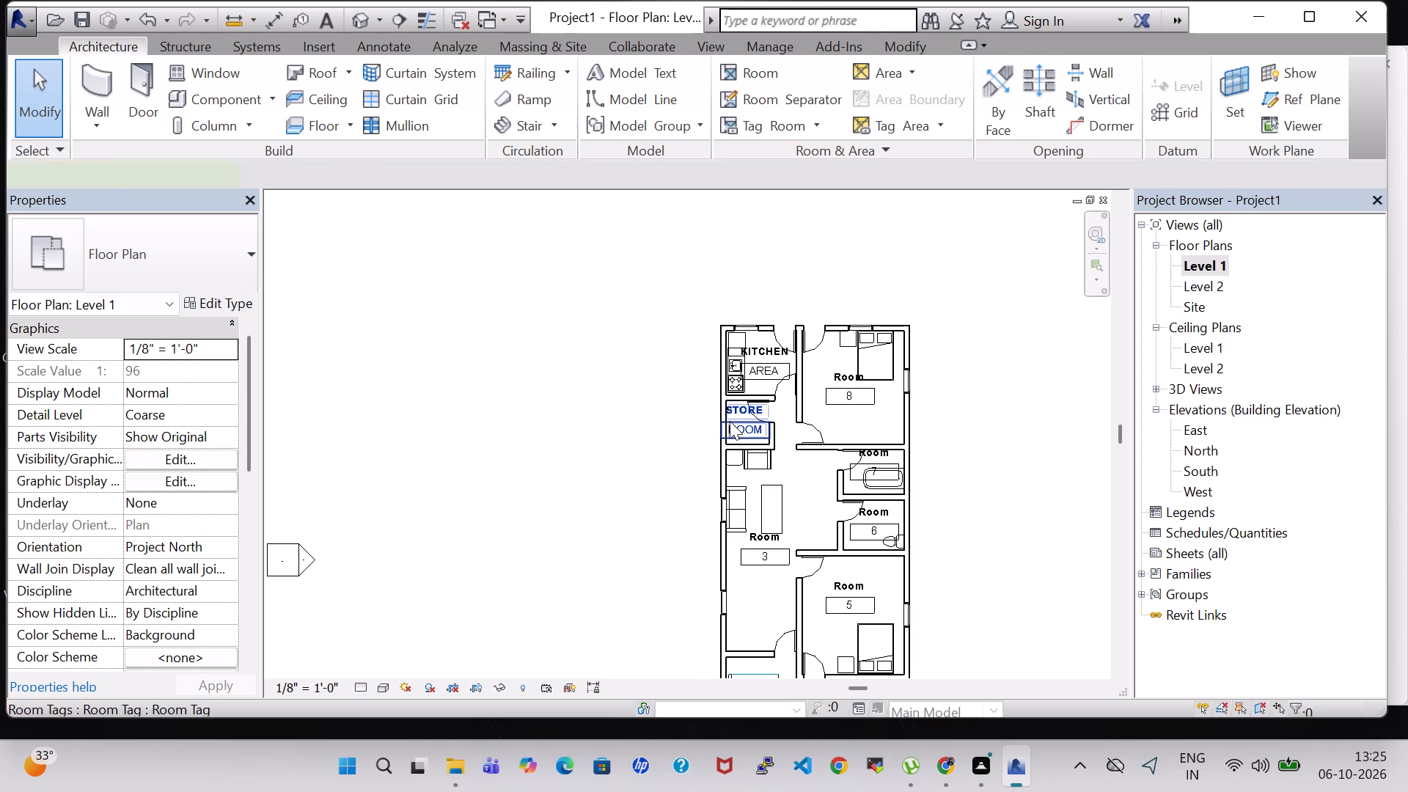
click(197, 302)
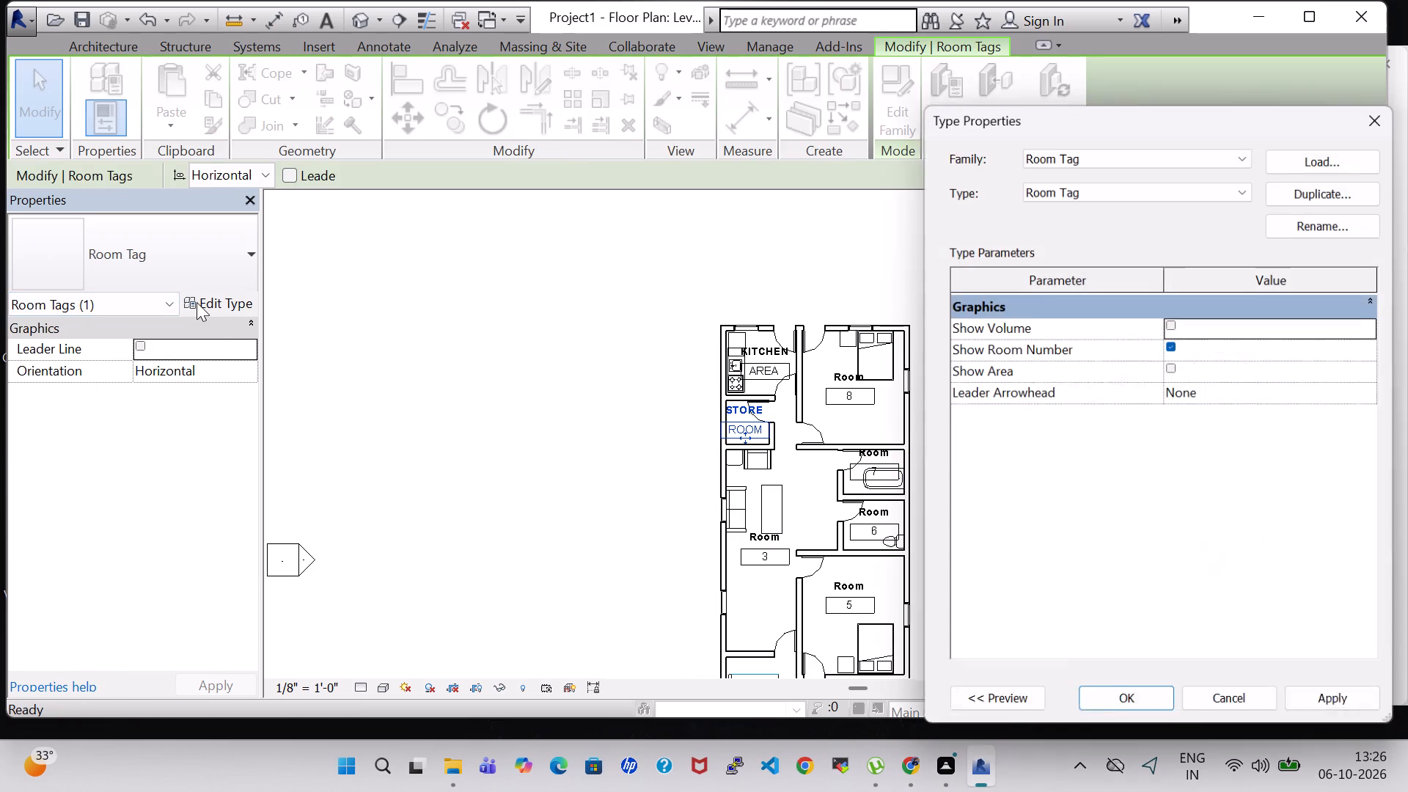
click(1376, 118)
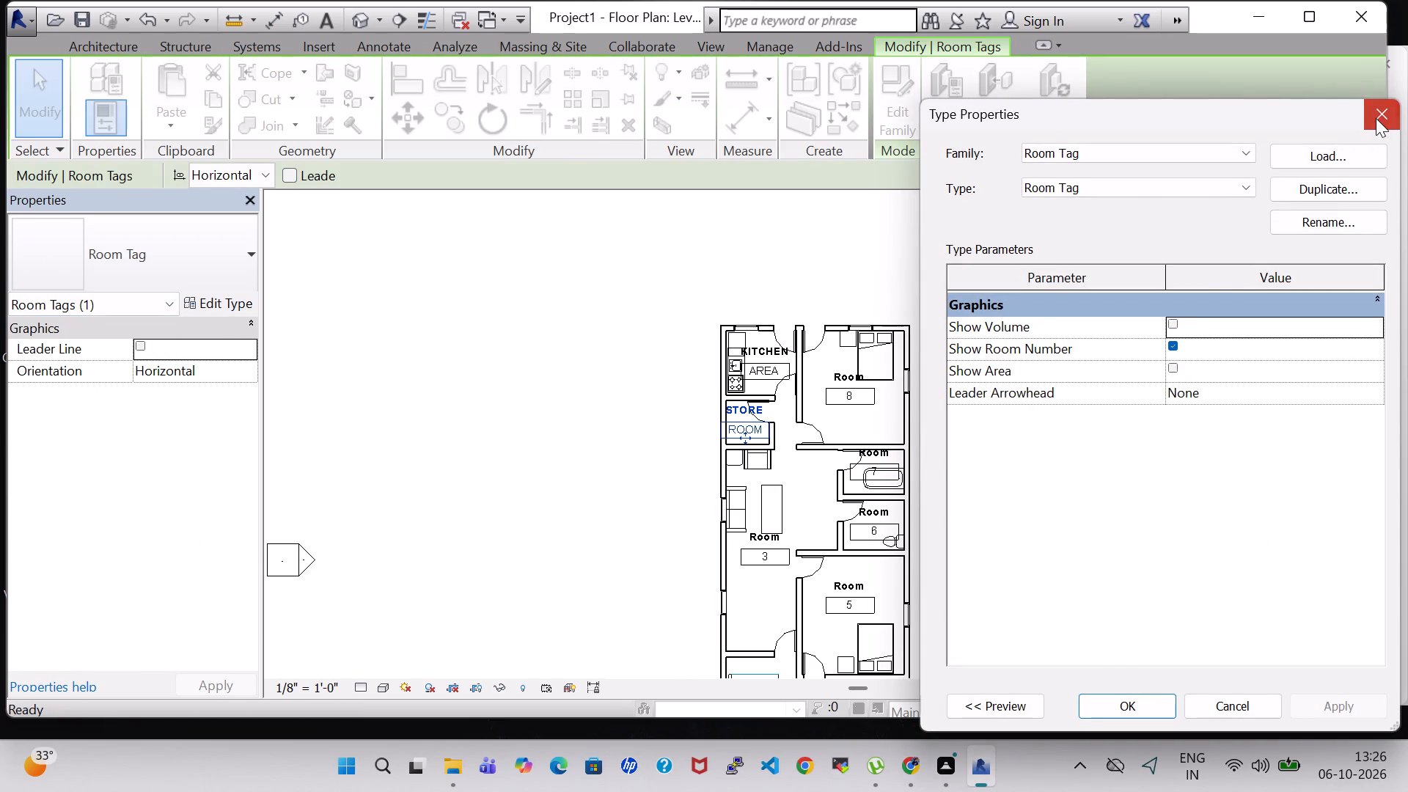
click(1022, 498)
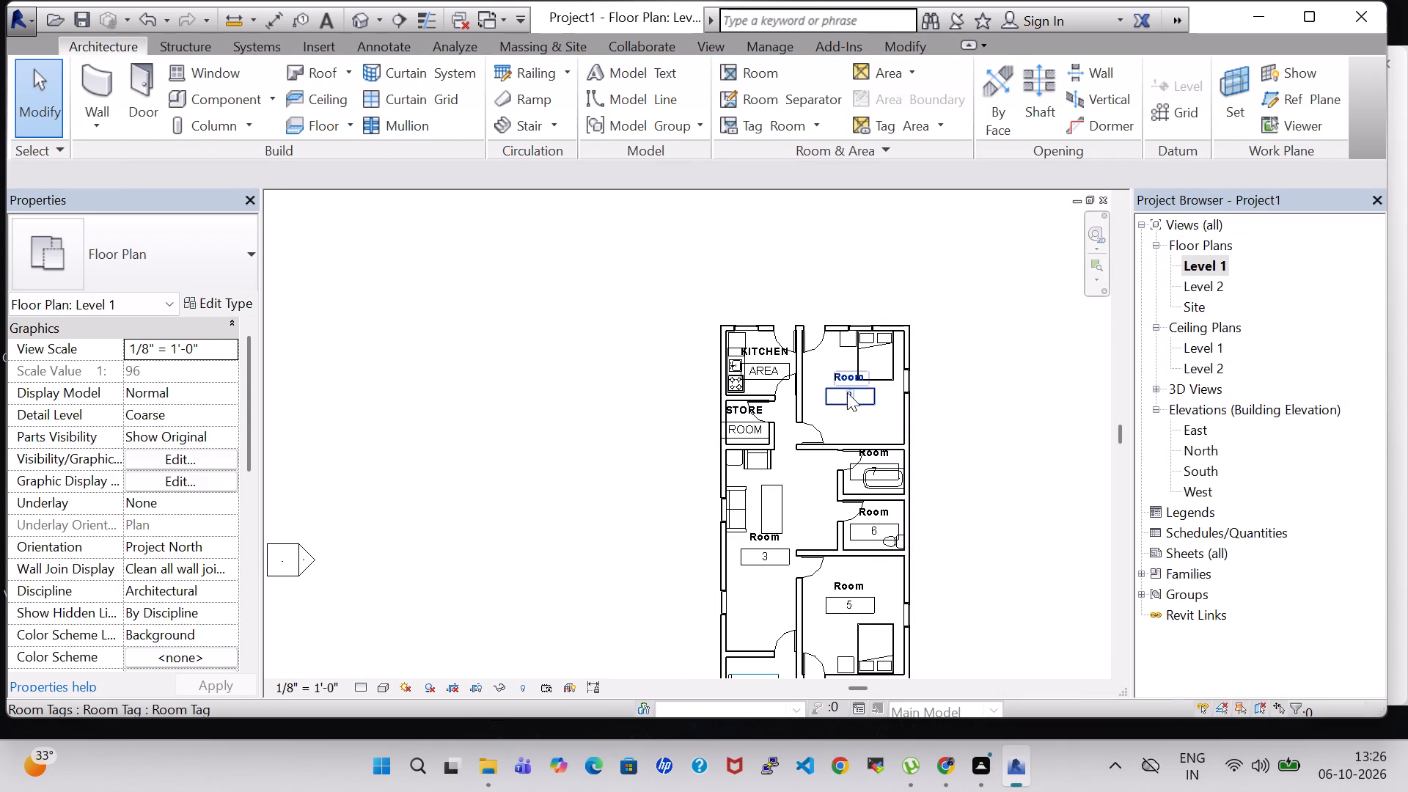
Change the north bedroom's room tag to the name BED ROOM and the number 1.
click(847, 392)
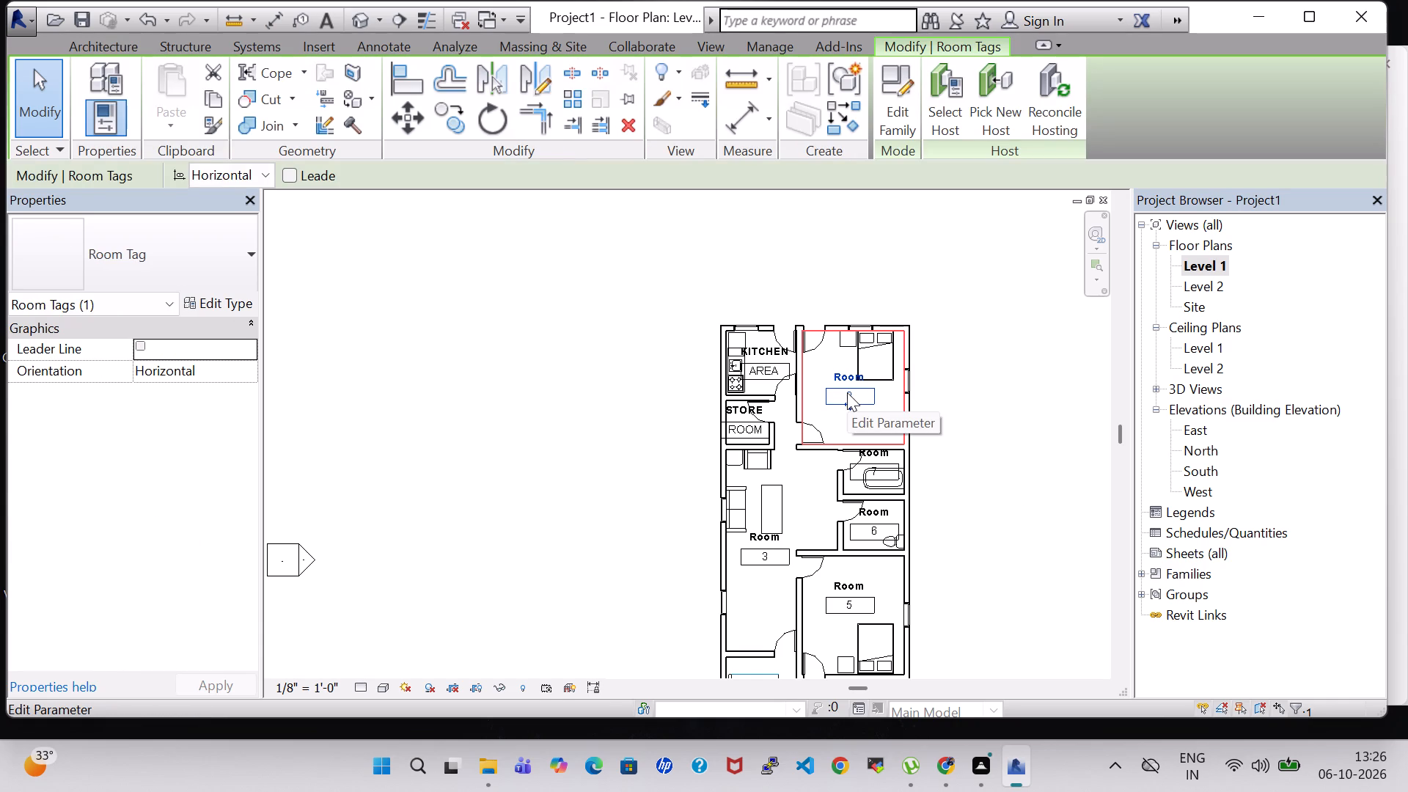
click(848, 372)
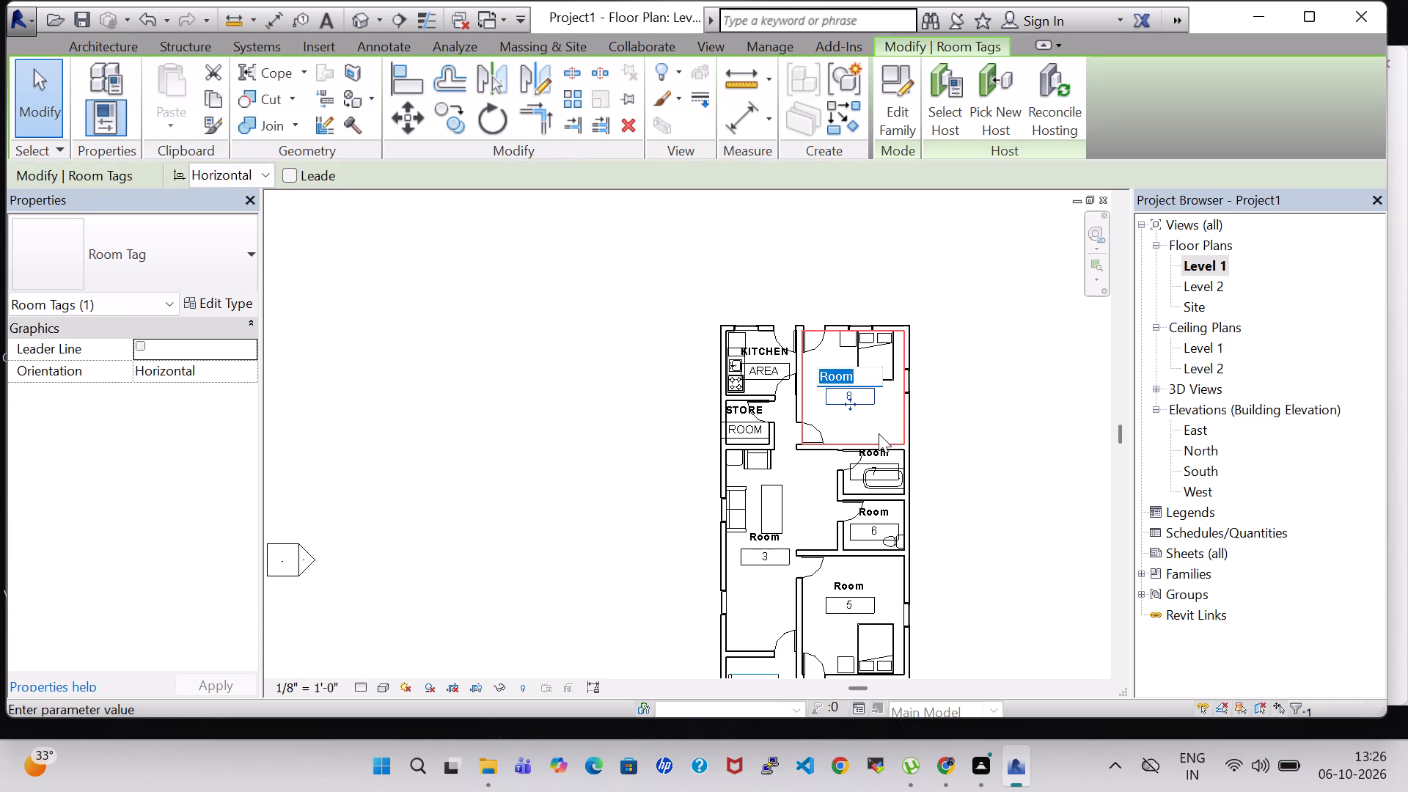
key(BackSpace)
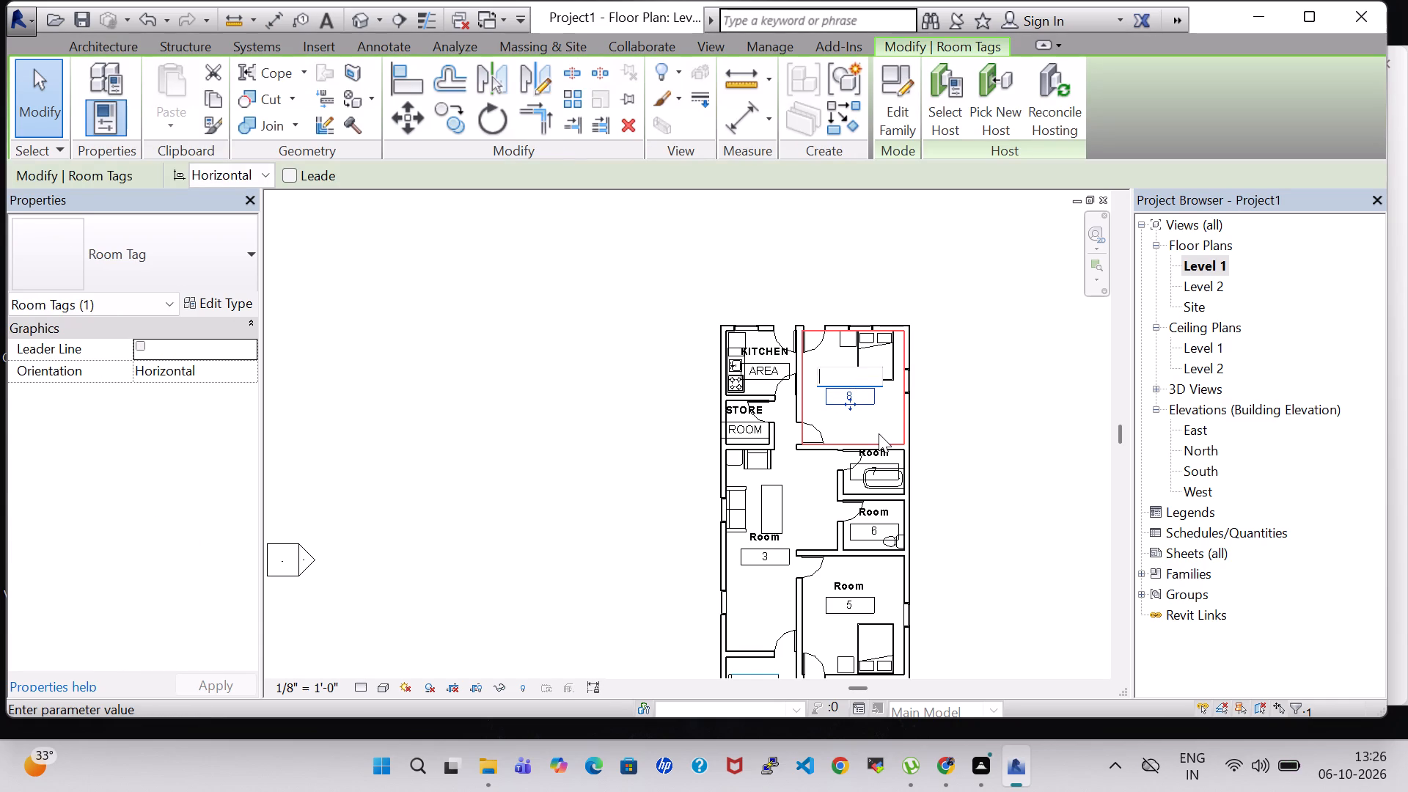
text(BER)
key(space)
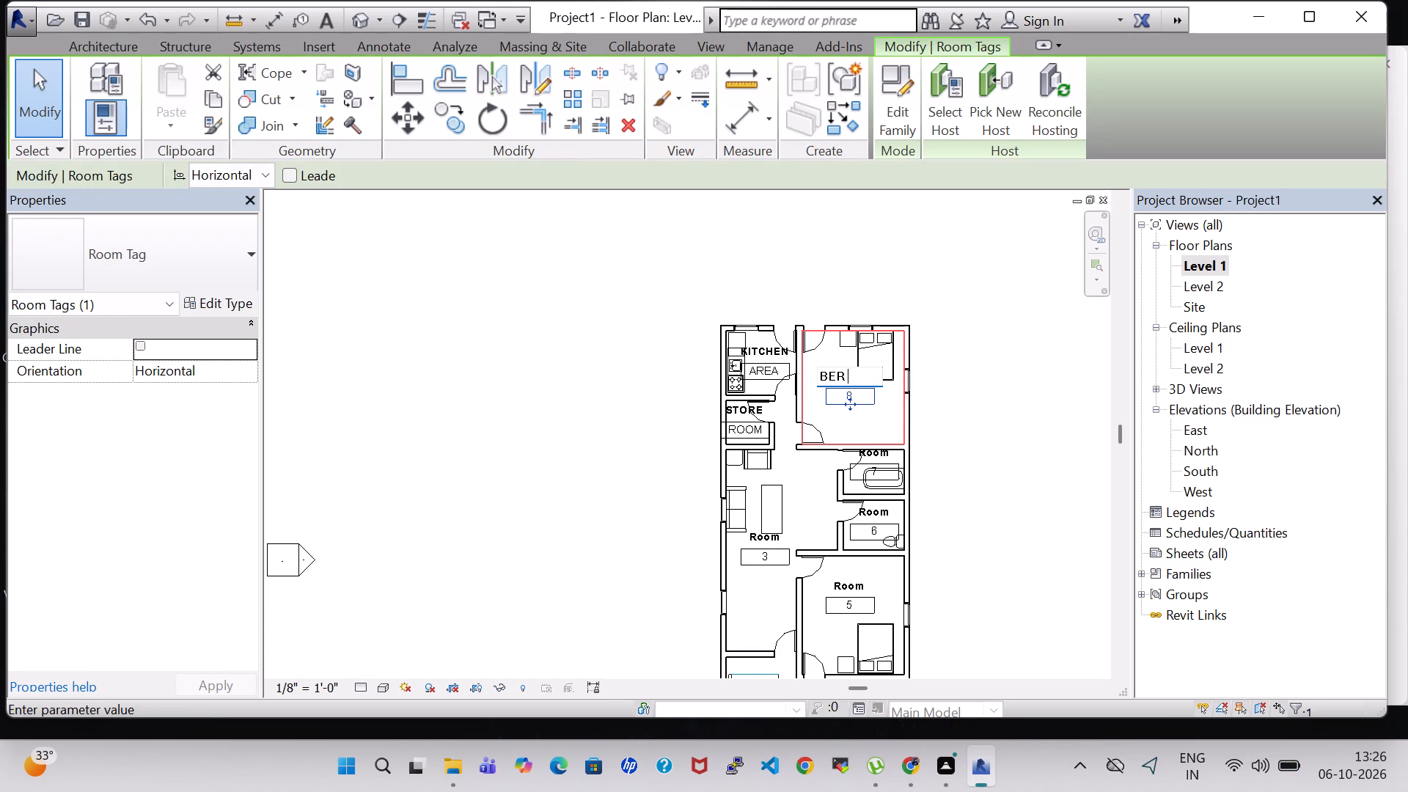
key(BackSpace)
key(BackSpace)
text(D ROOM)
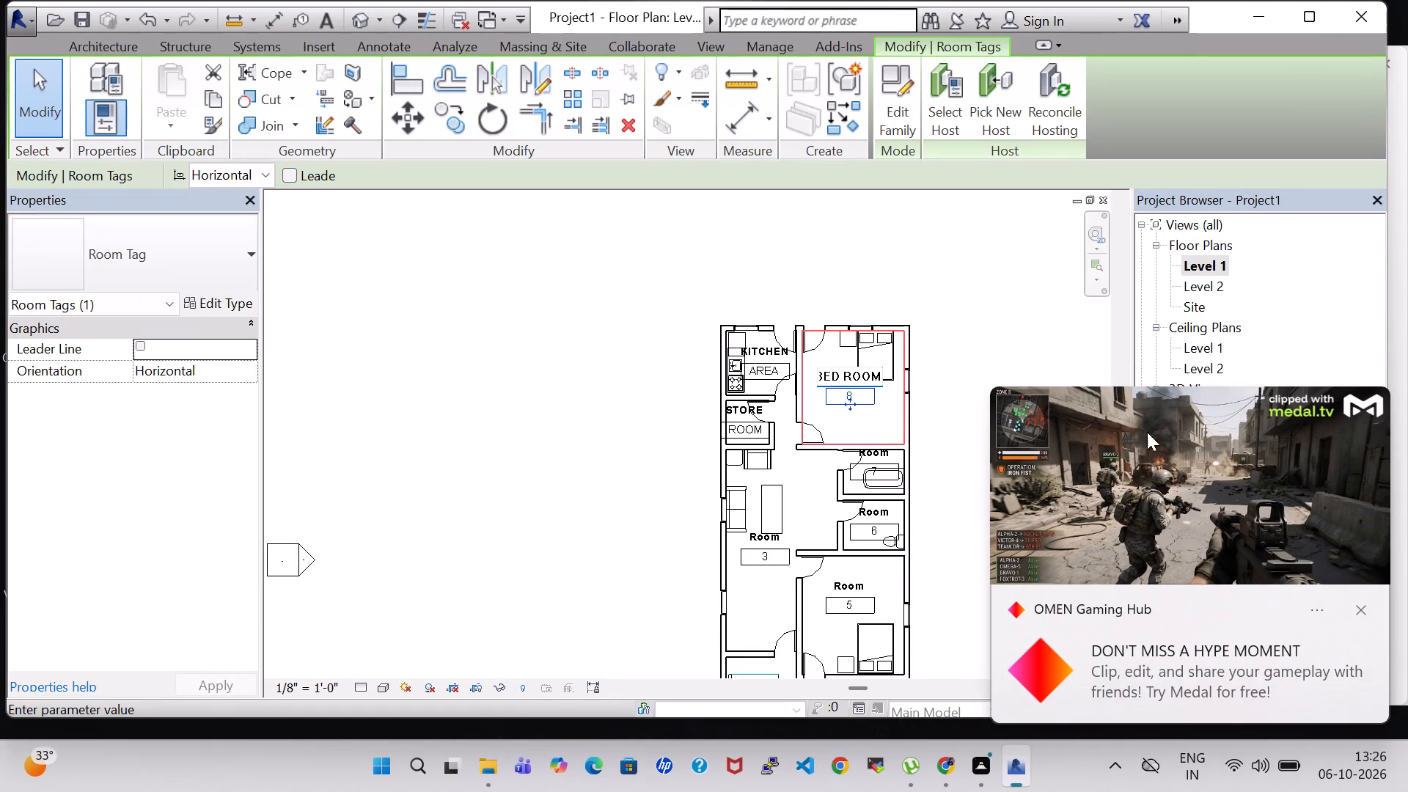
click(862, 405)
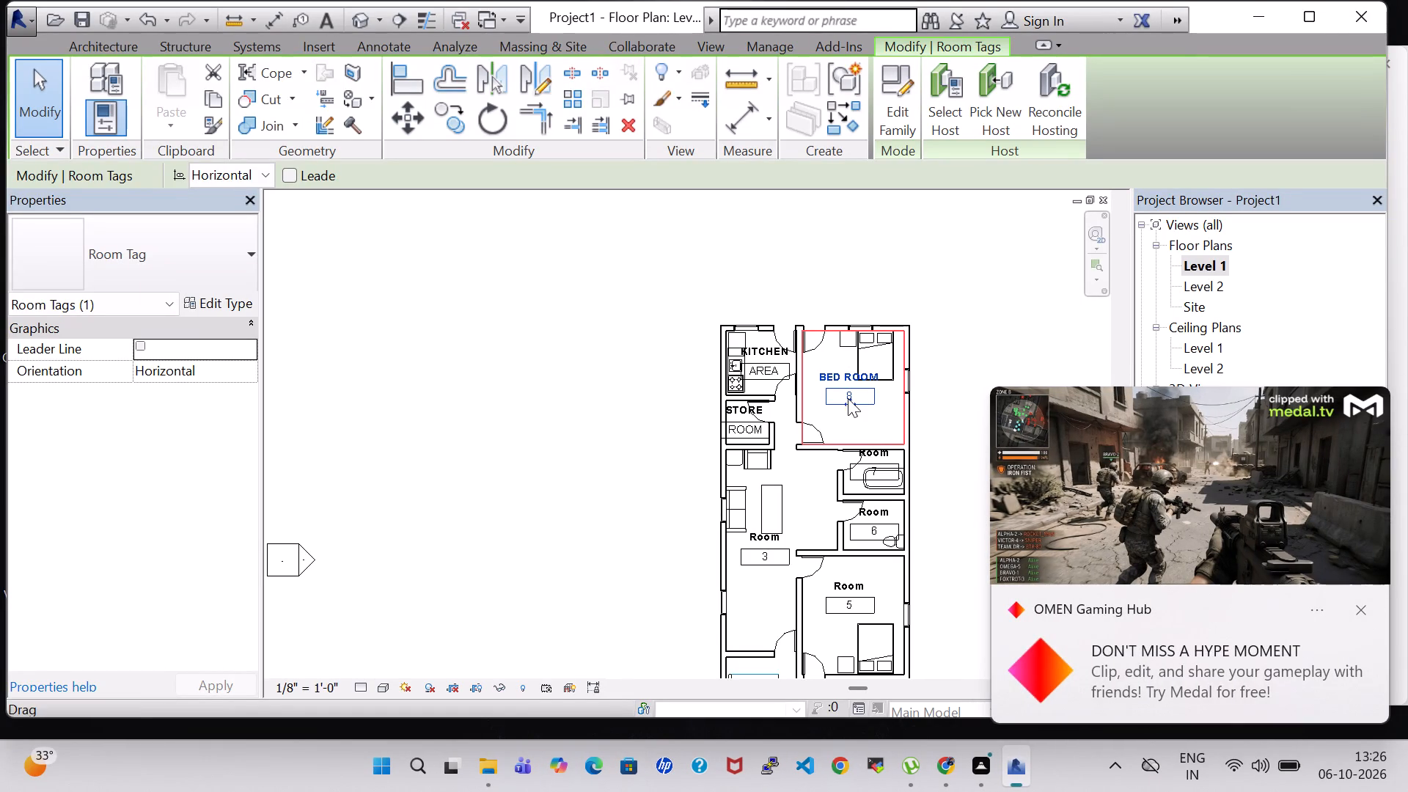
scroll(857, 400, up, 4)
click(848, 390)
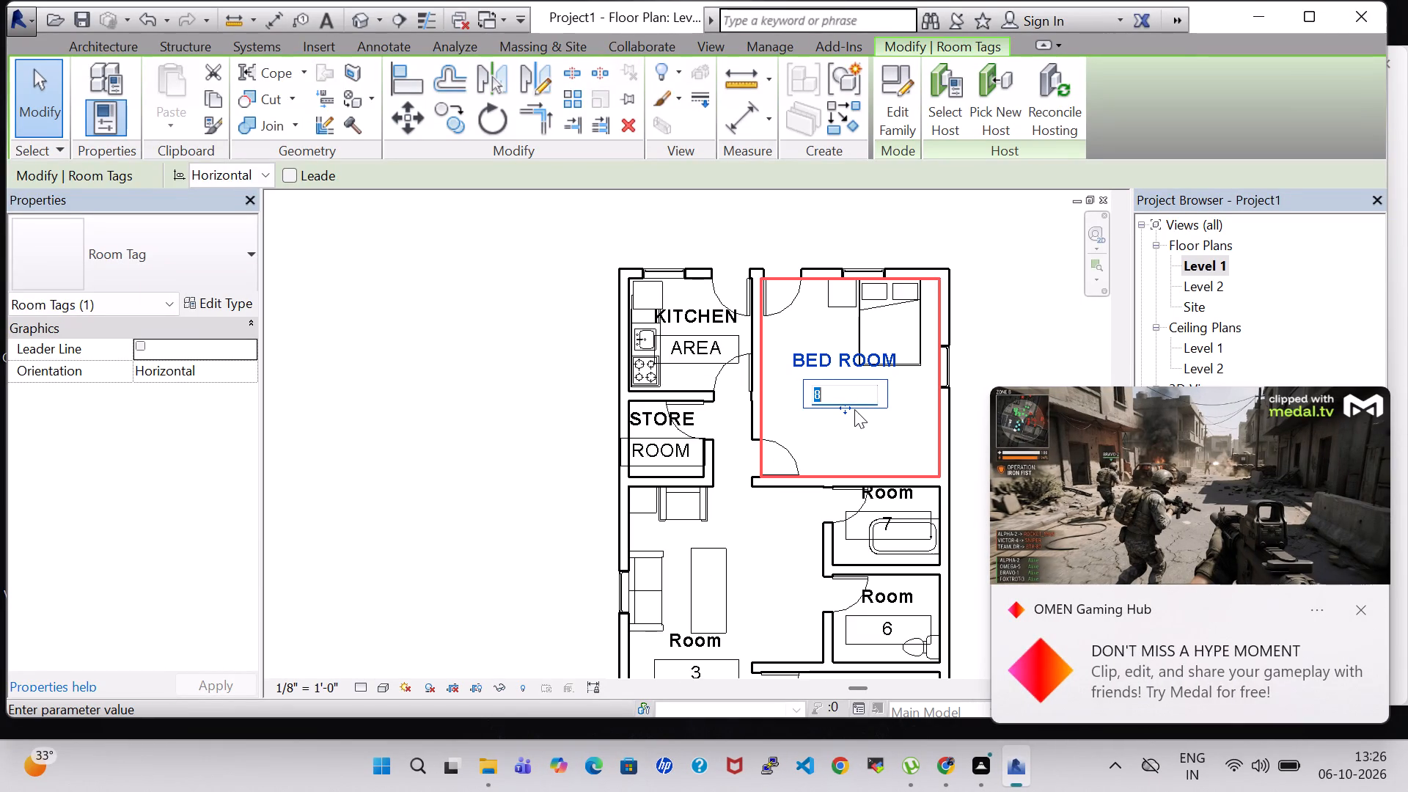
key(BackSpace)
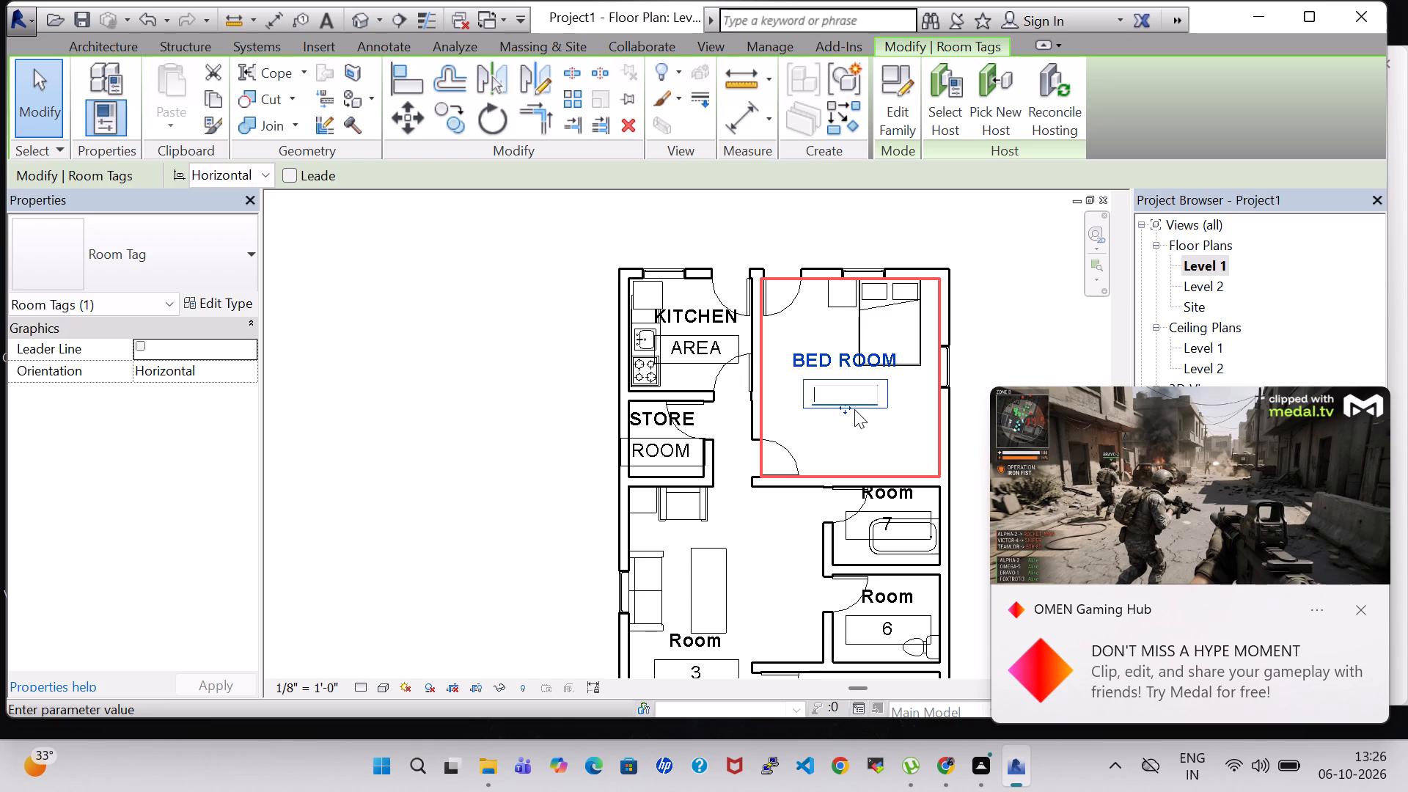
key(1)
click(1001, 314)
scroll(1061, 406, down, 1)
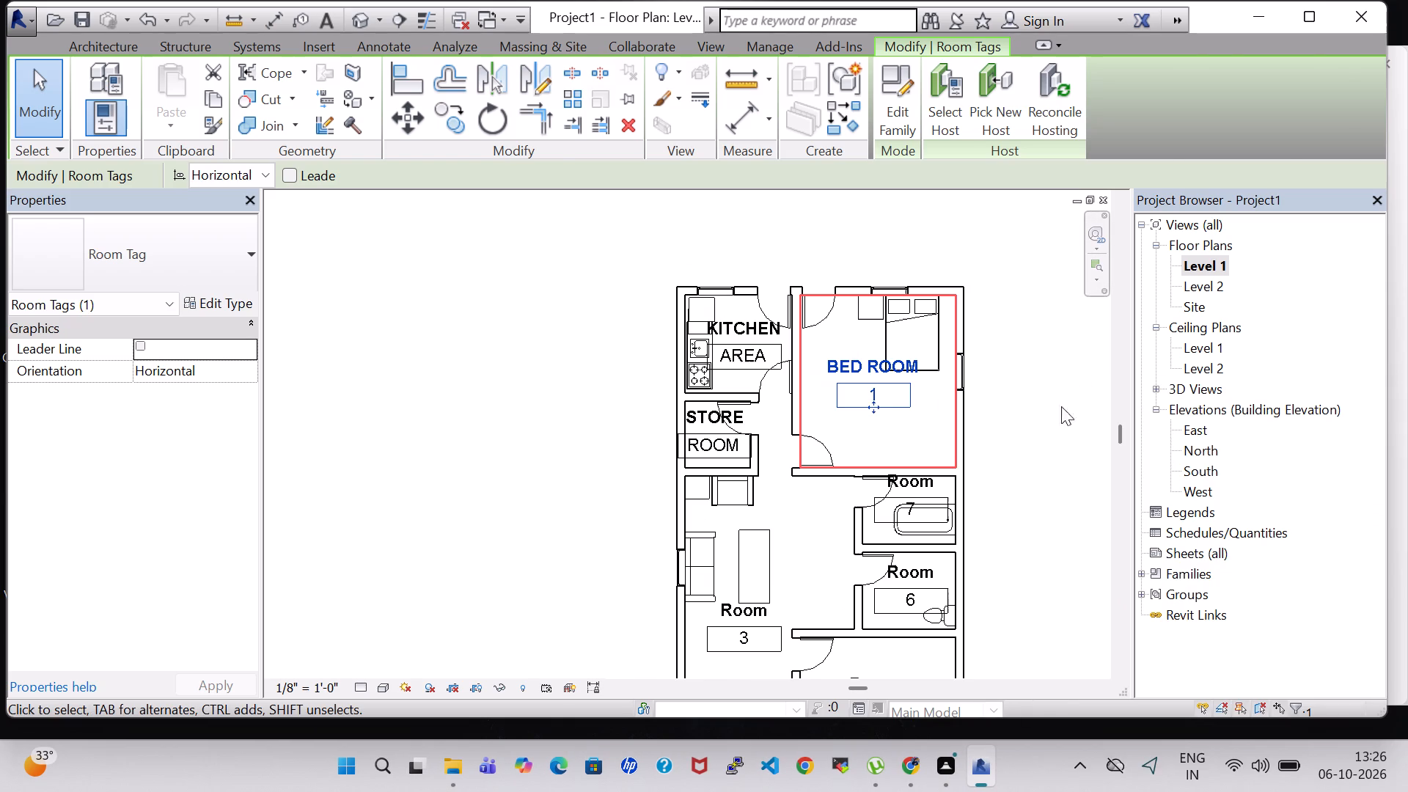
click(1039, 441)
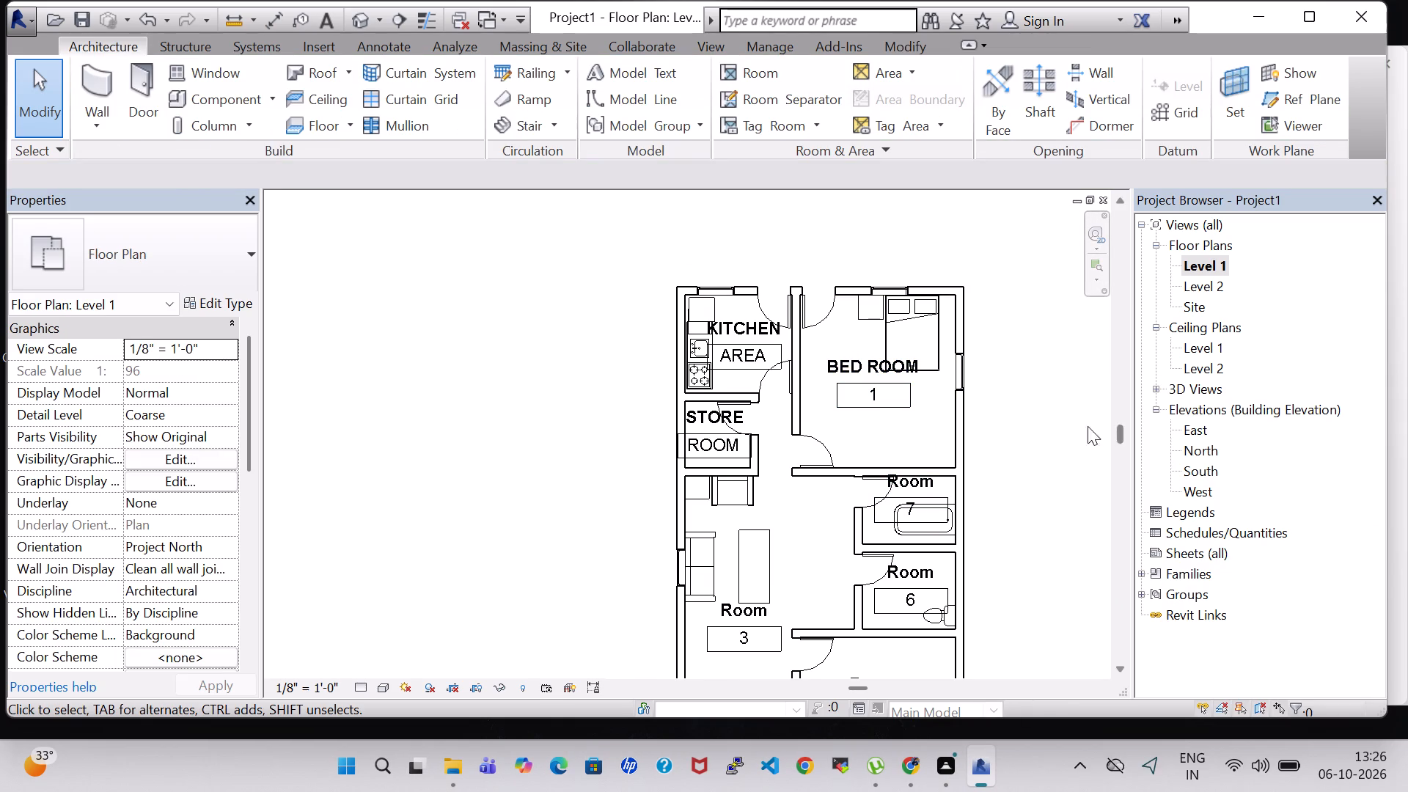
Change the room tag of the bathroom with the tub to the name BATH and the number ROOM.
middle_drag(1042, 435, 1039, 328)
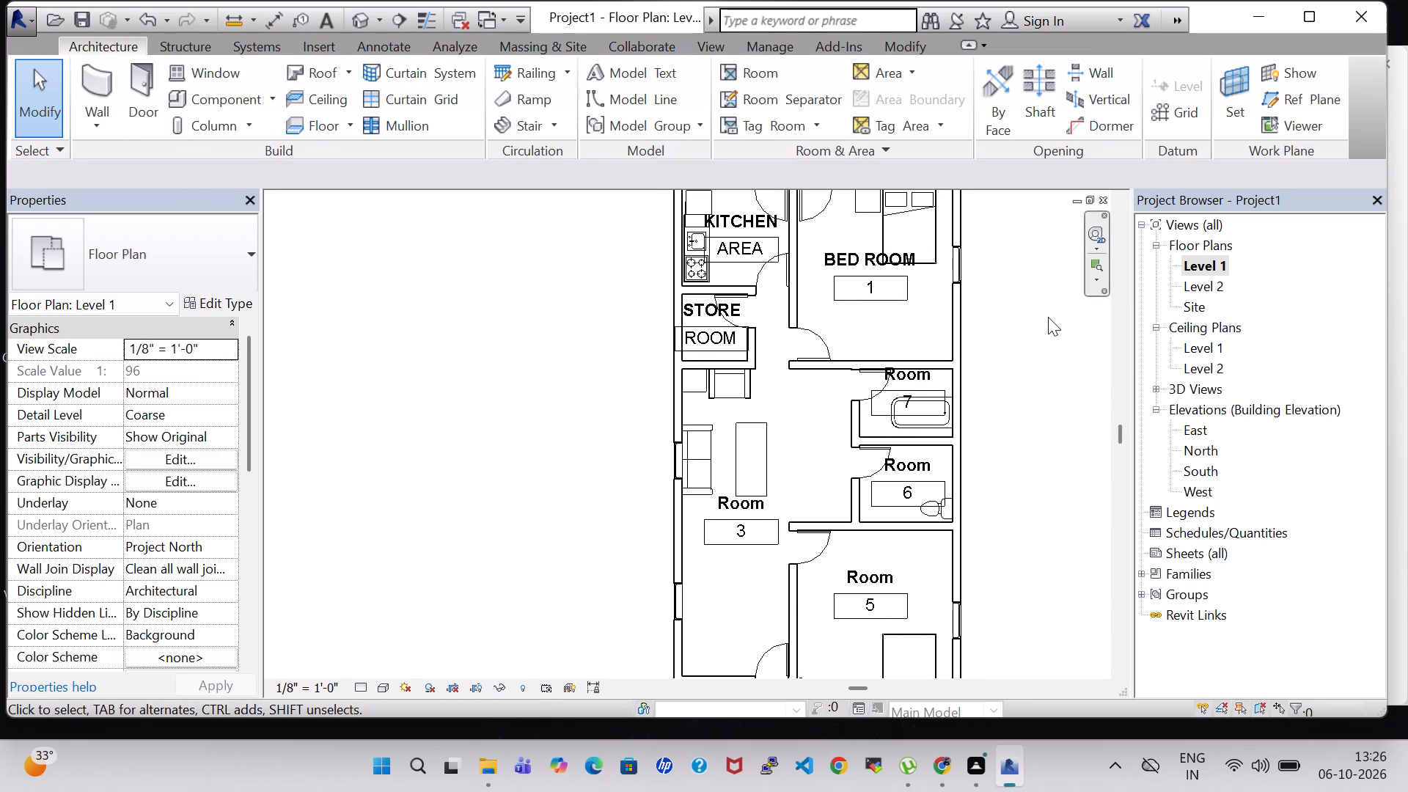
click(903, 385)
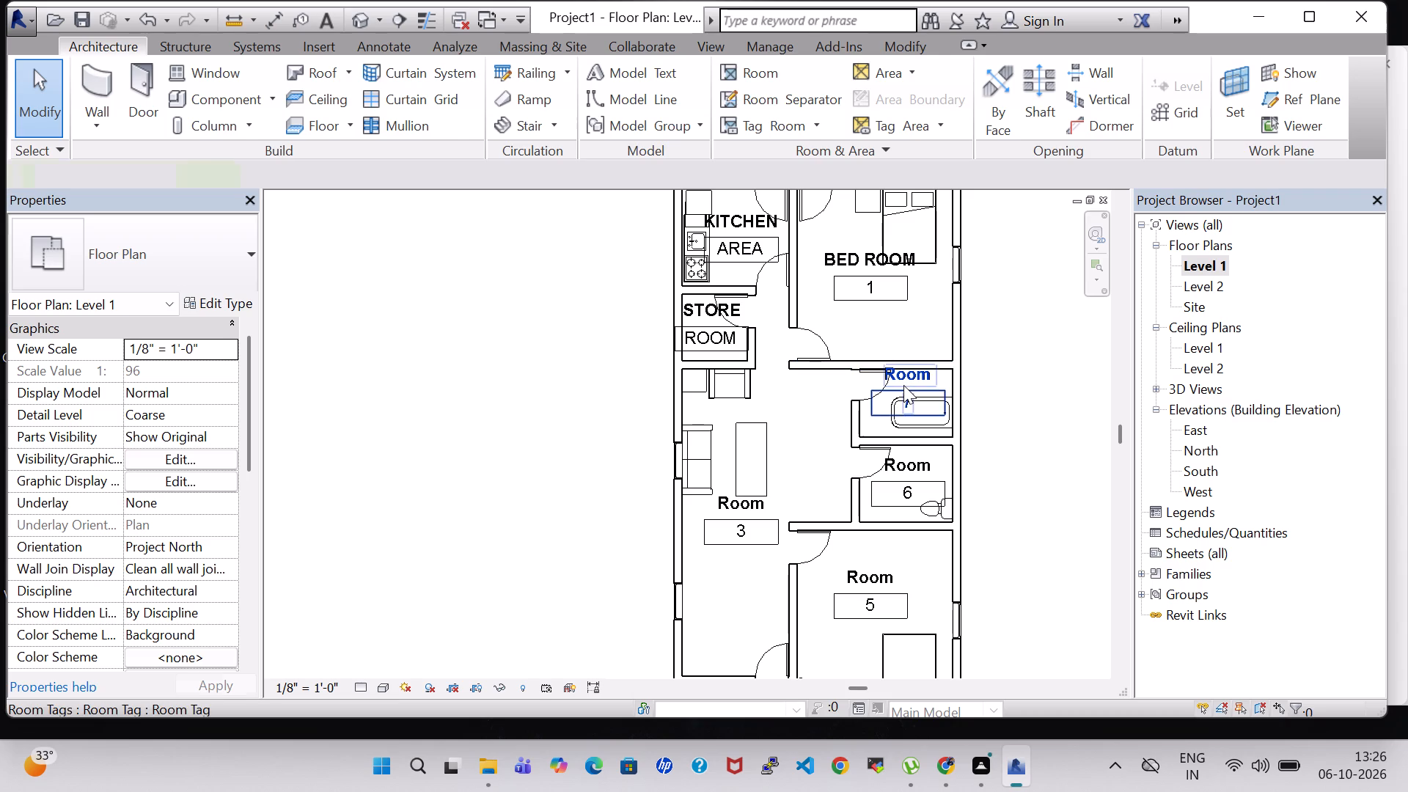
click(911, 371)
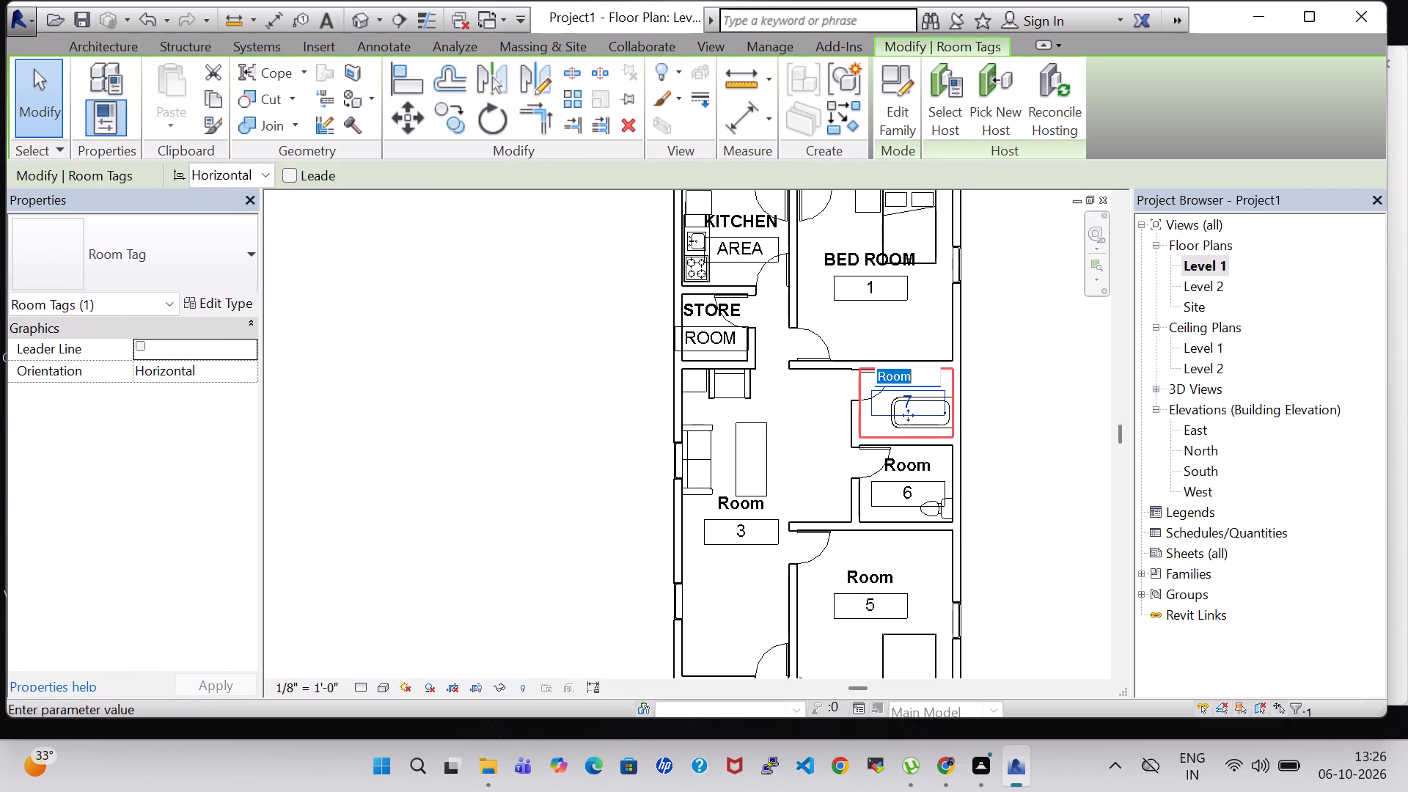
key(BackSpace)
text(BATH)
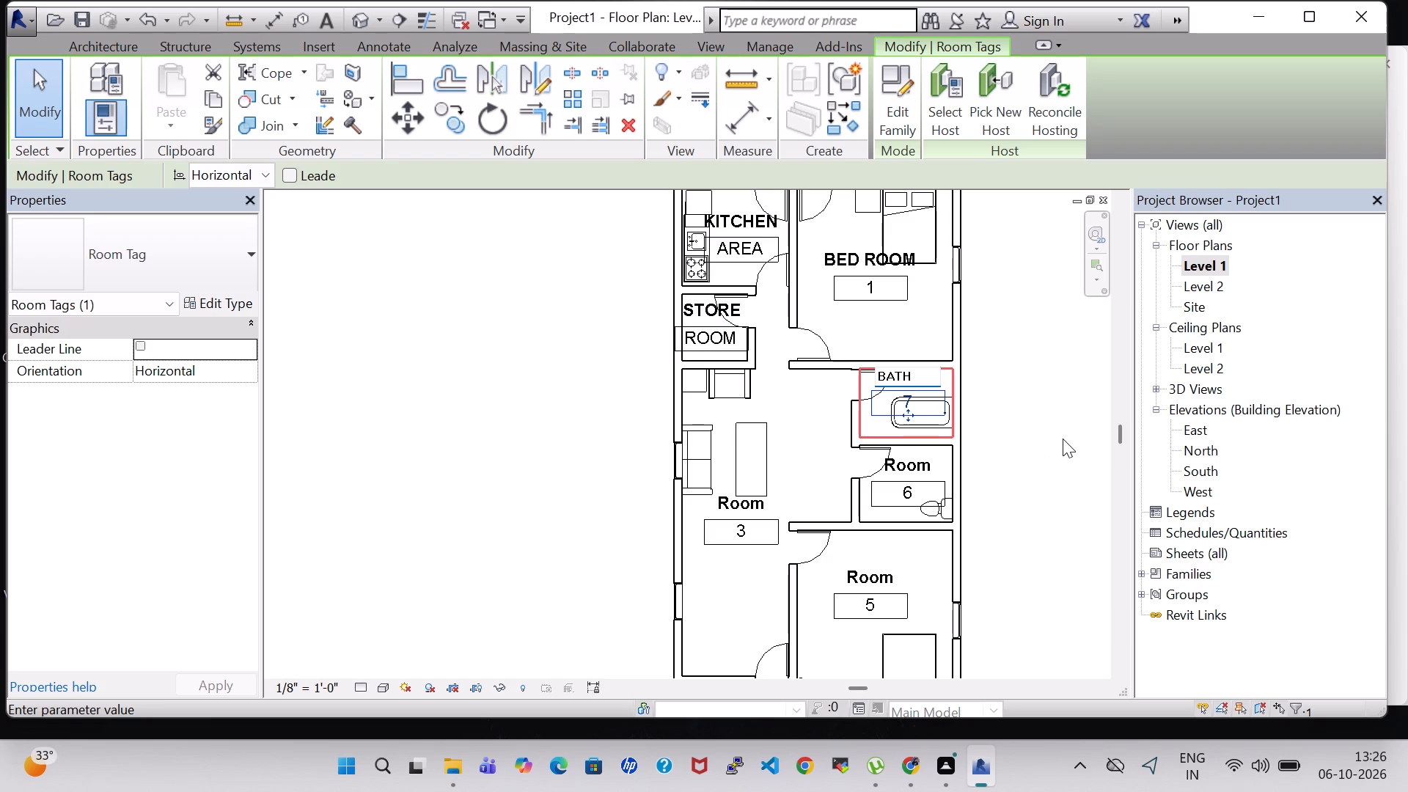
click(906, 405)
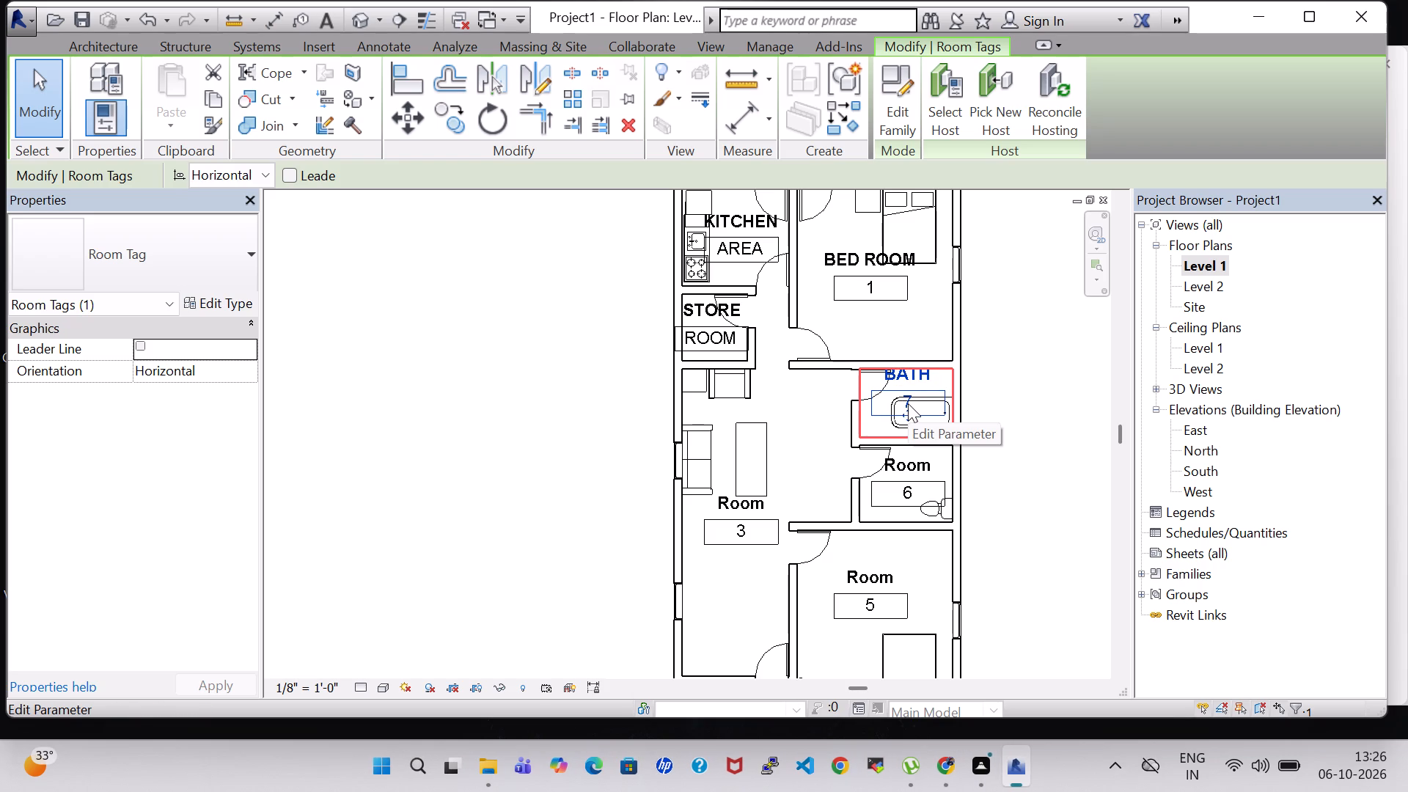
click(908, 404)
click(907, 394)
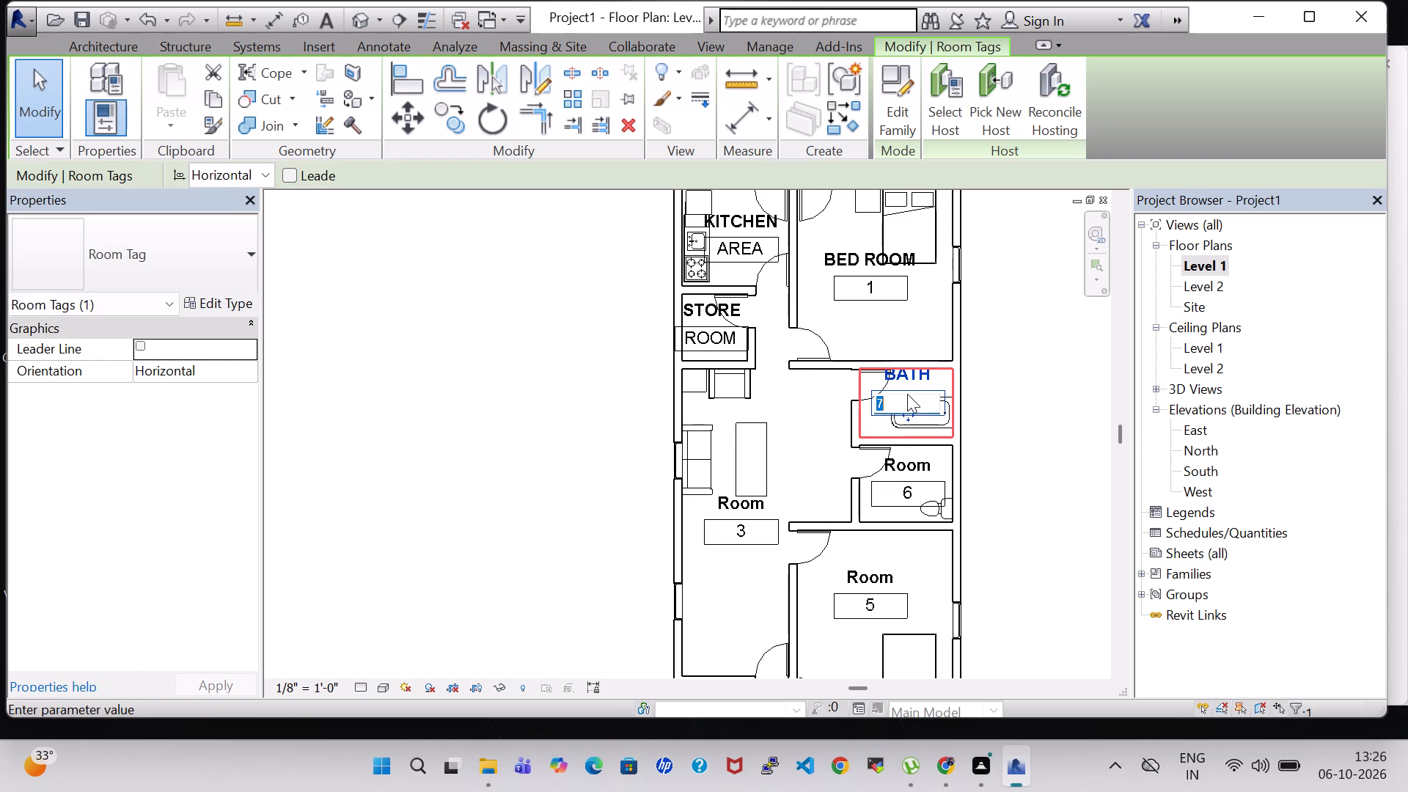
key(BackSpace)
text(ROOM)
click(997, 466)
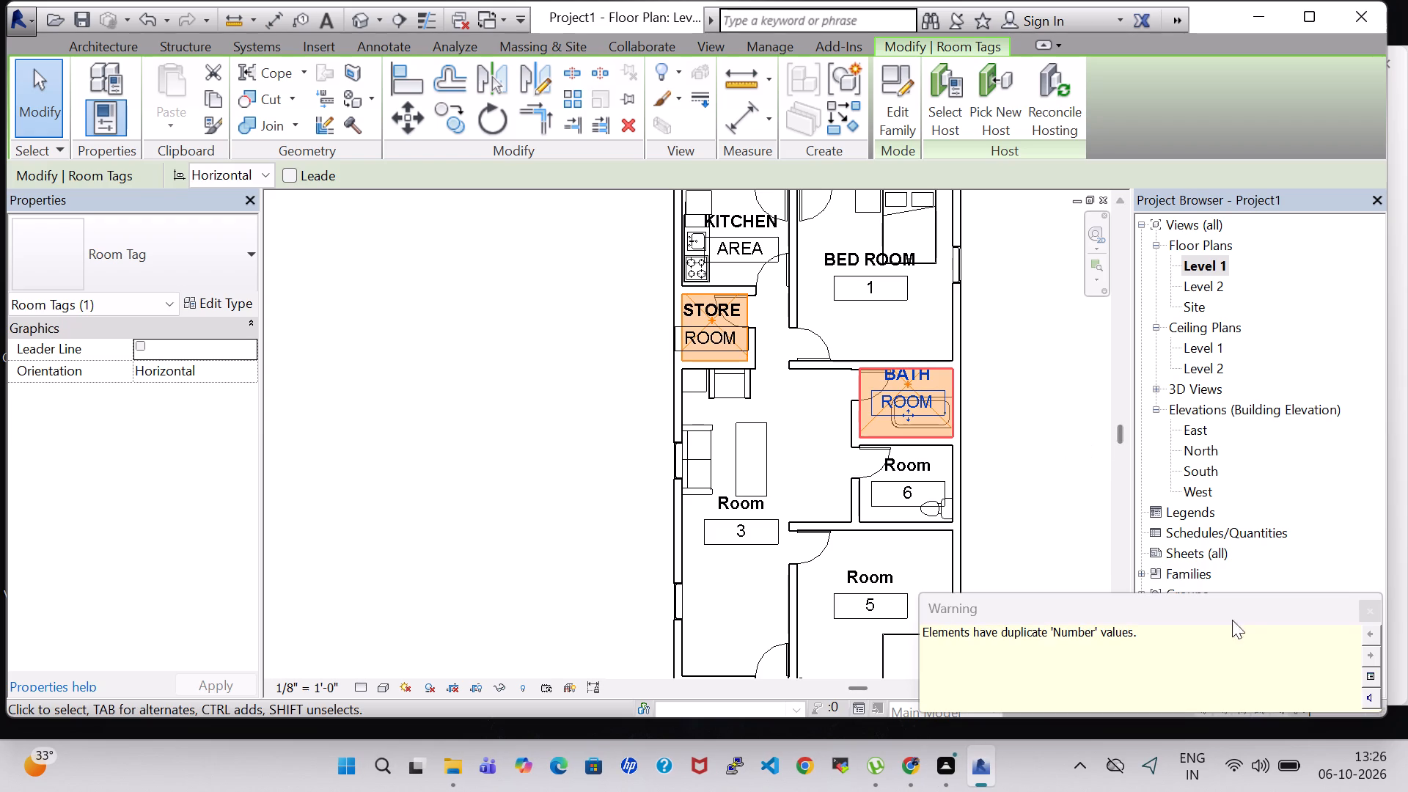
click(992, 444)
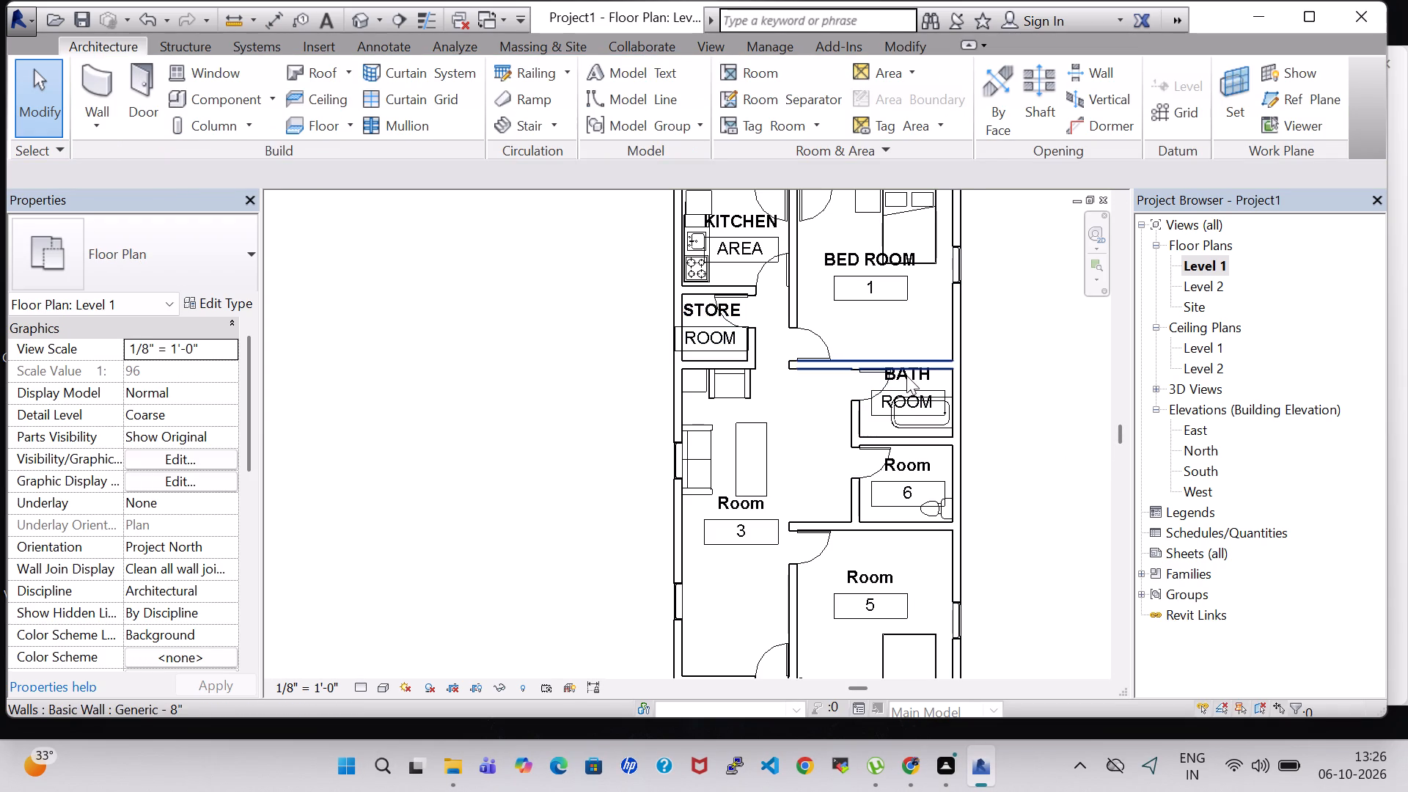
Nudge the BATH ROOM tag slightly south so its name clears the bathroom's north wall.
click(909, 390)
key(Down)
key(Down)
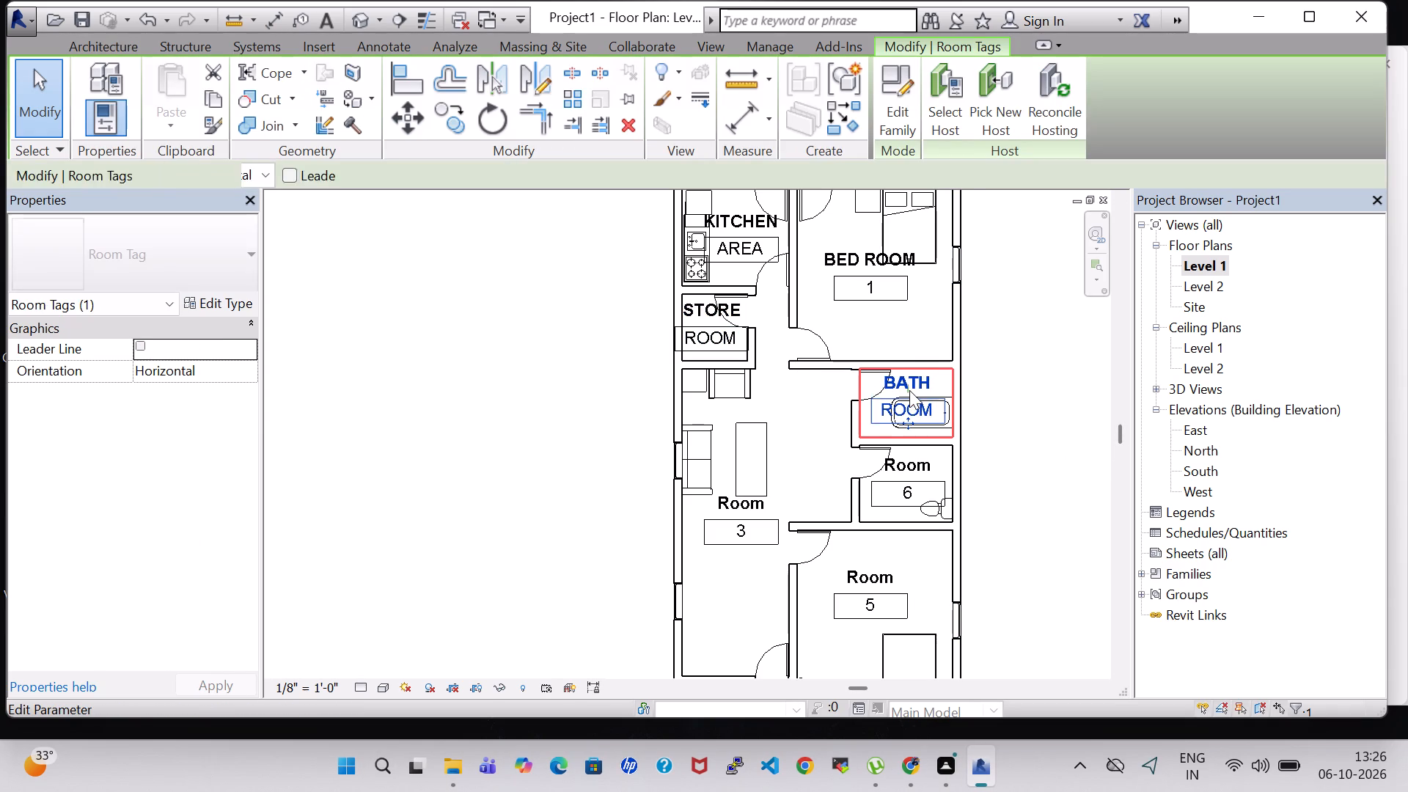
Nudge the BATH ROOM tag one more increment south and deselect it.
key(Down)
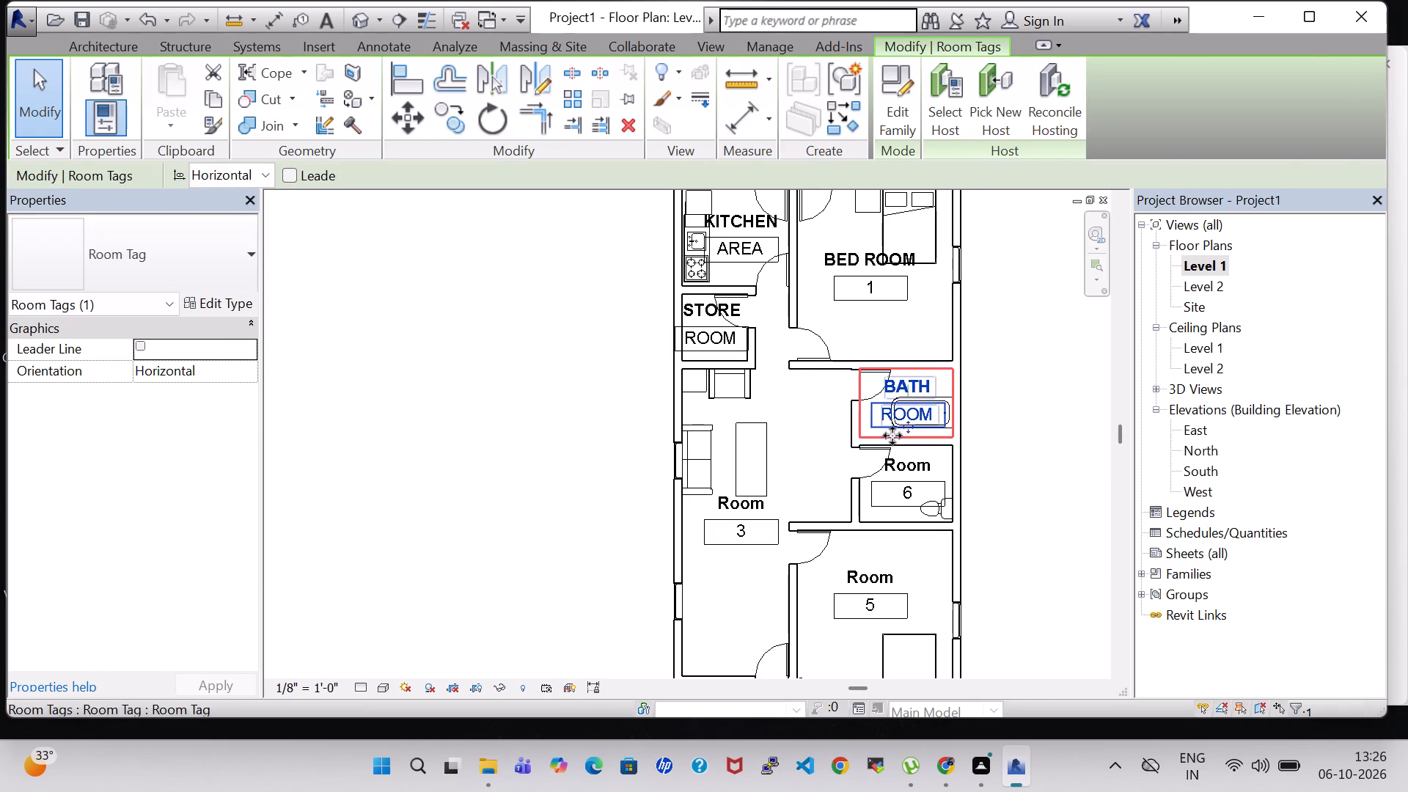
click(1018, 448)
Change the room tag of the small room with the toilet to the name WC and the number ROOM.
scroll(1018, 438, down, 1)
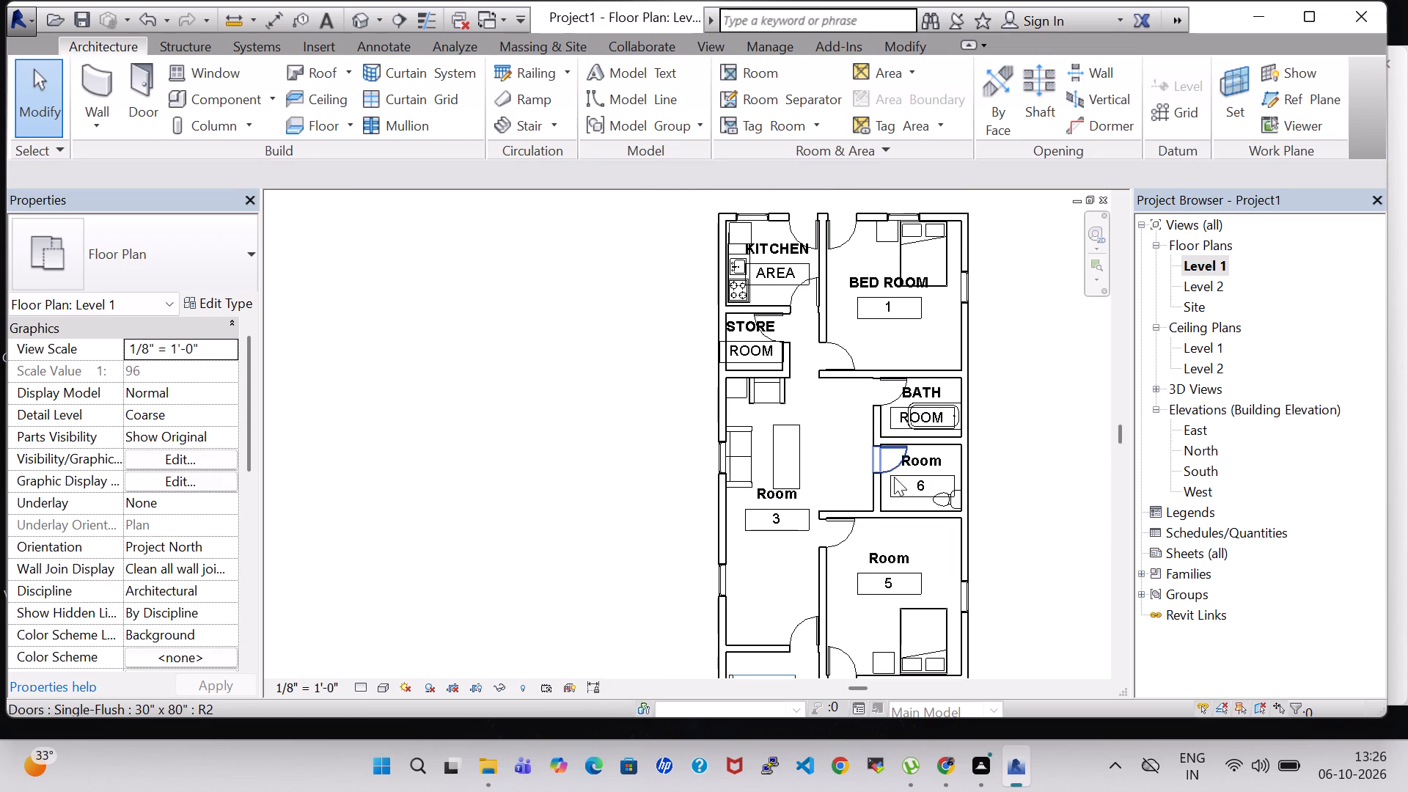
click(918, 469)
click(928, 452)
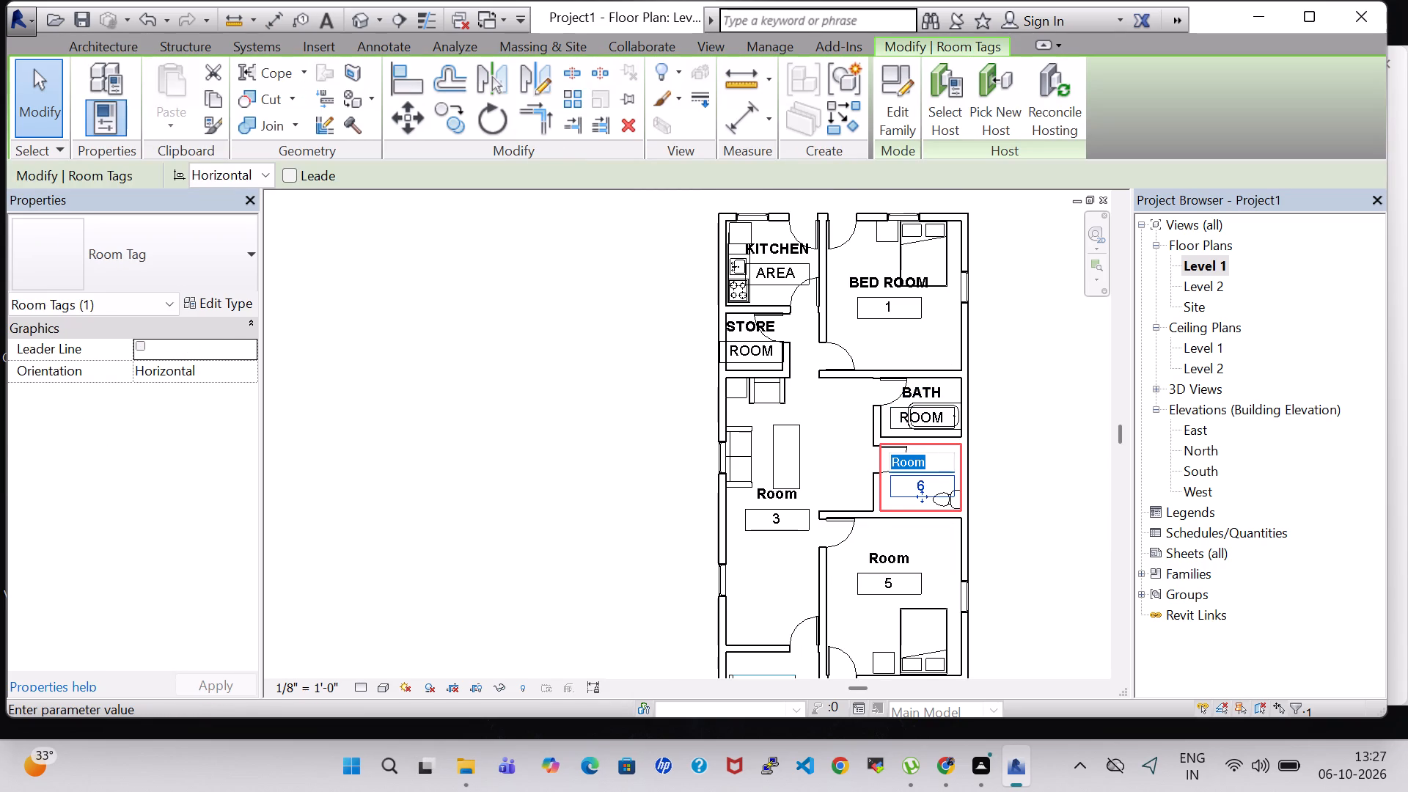
key(BackSpace)
text(WC)
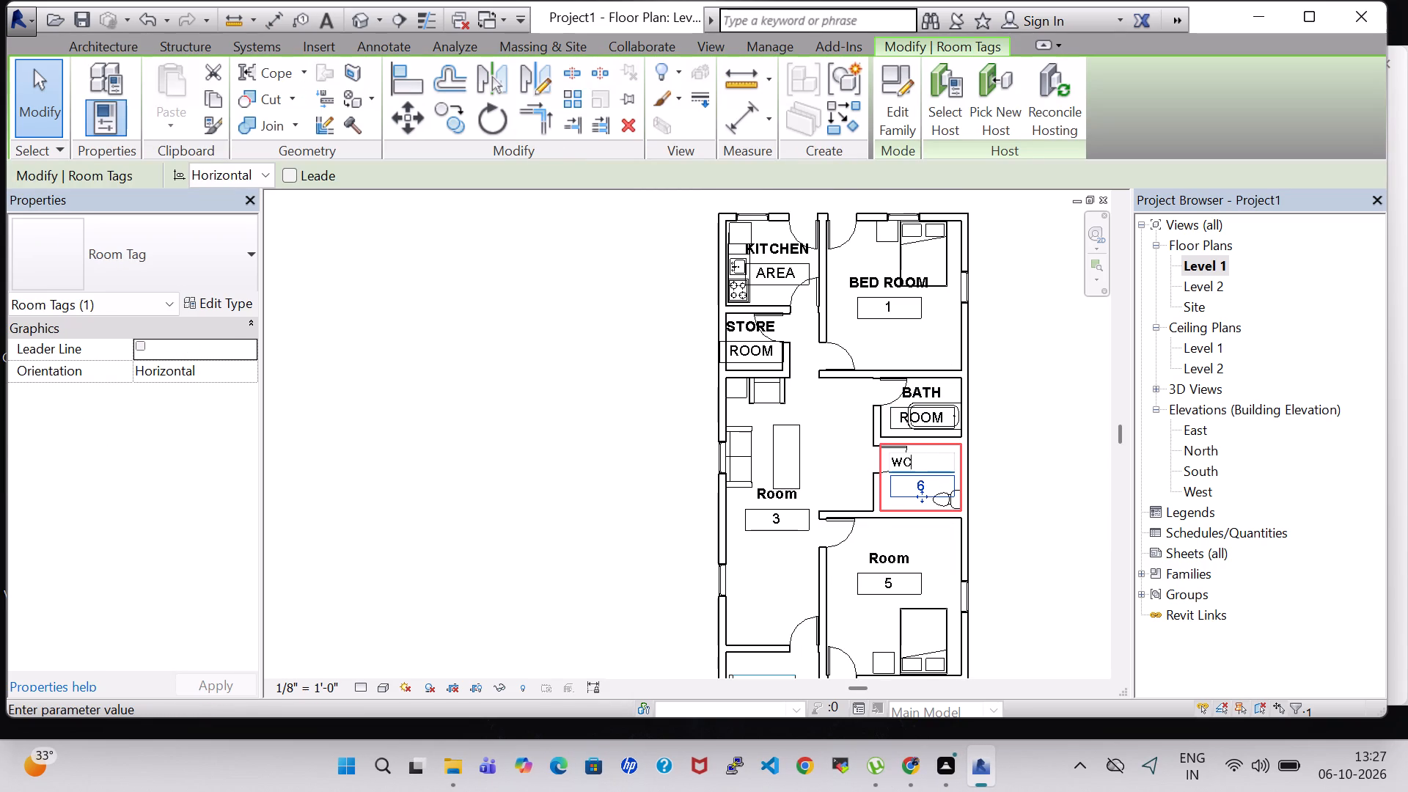
click(1052, 514)
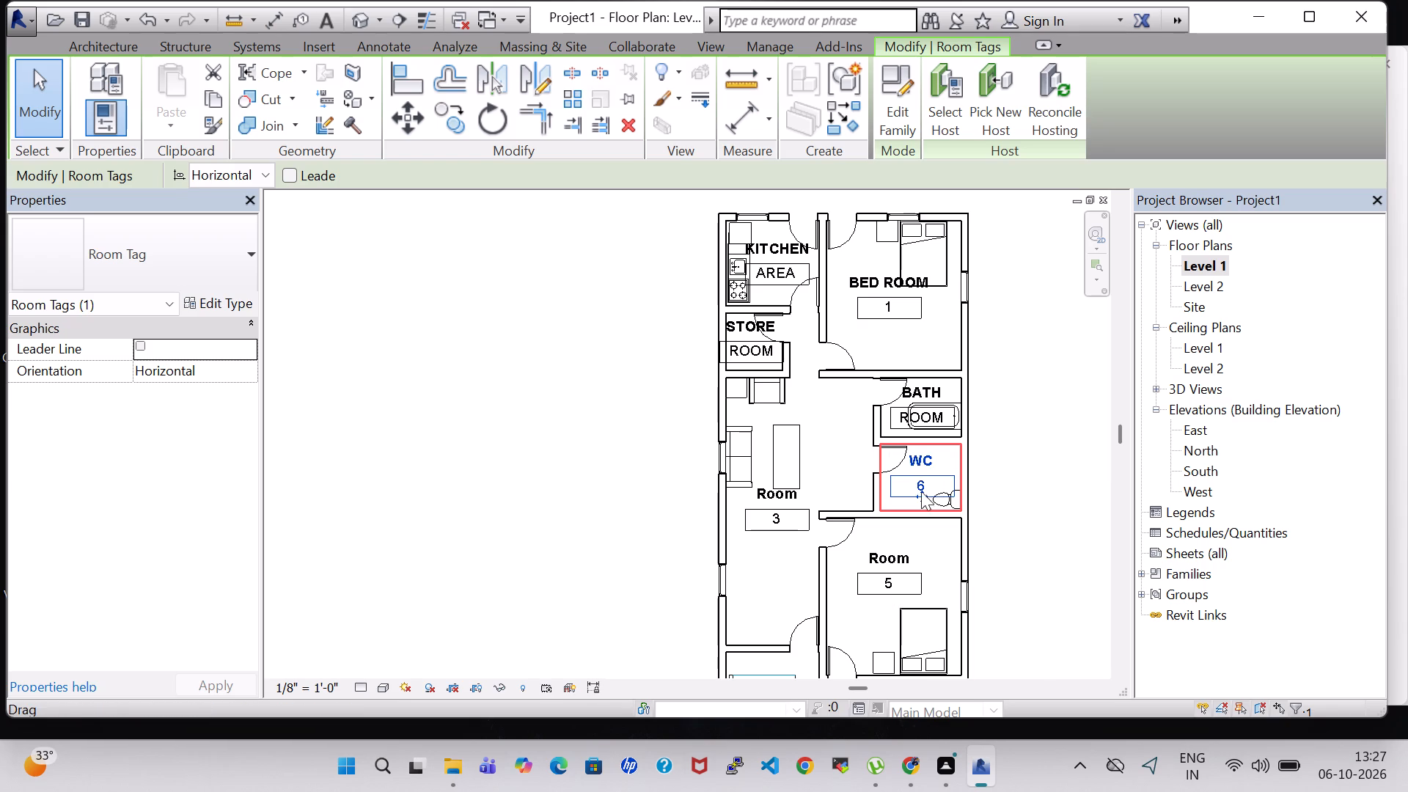
click(920, 491)
click(916, 486)
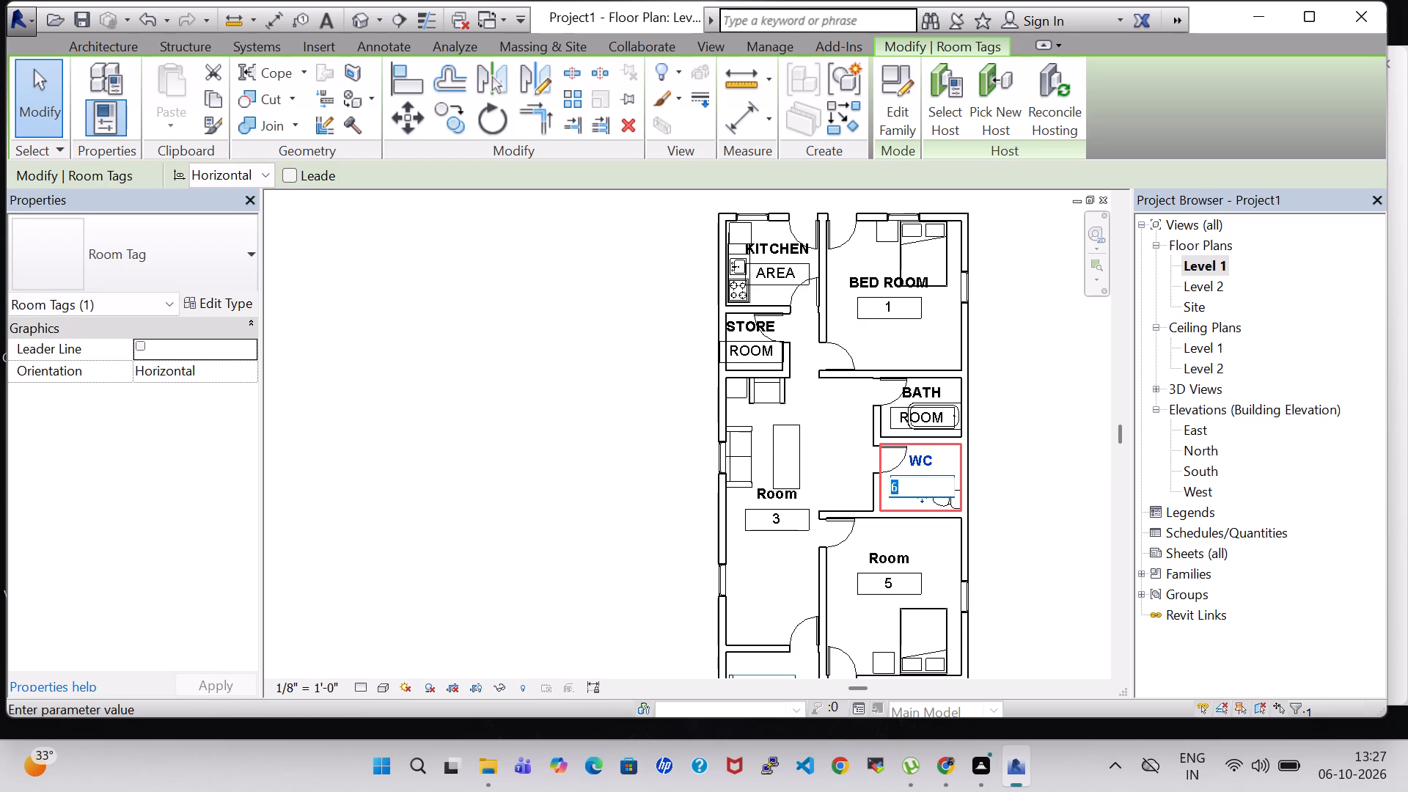
key(BackSpace)
text(ROOM)
click(1031, 521)
click(1362, 604)
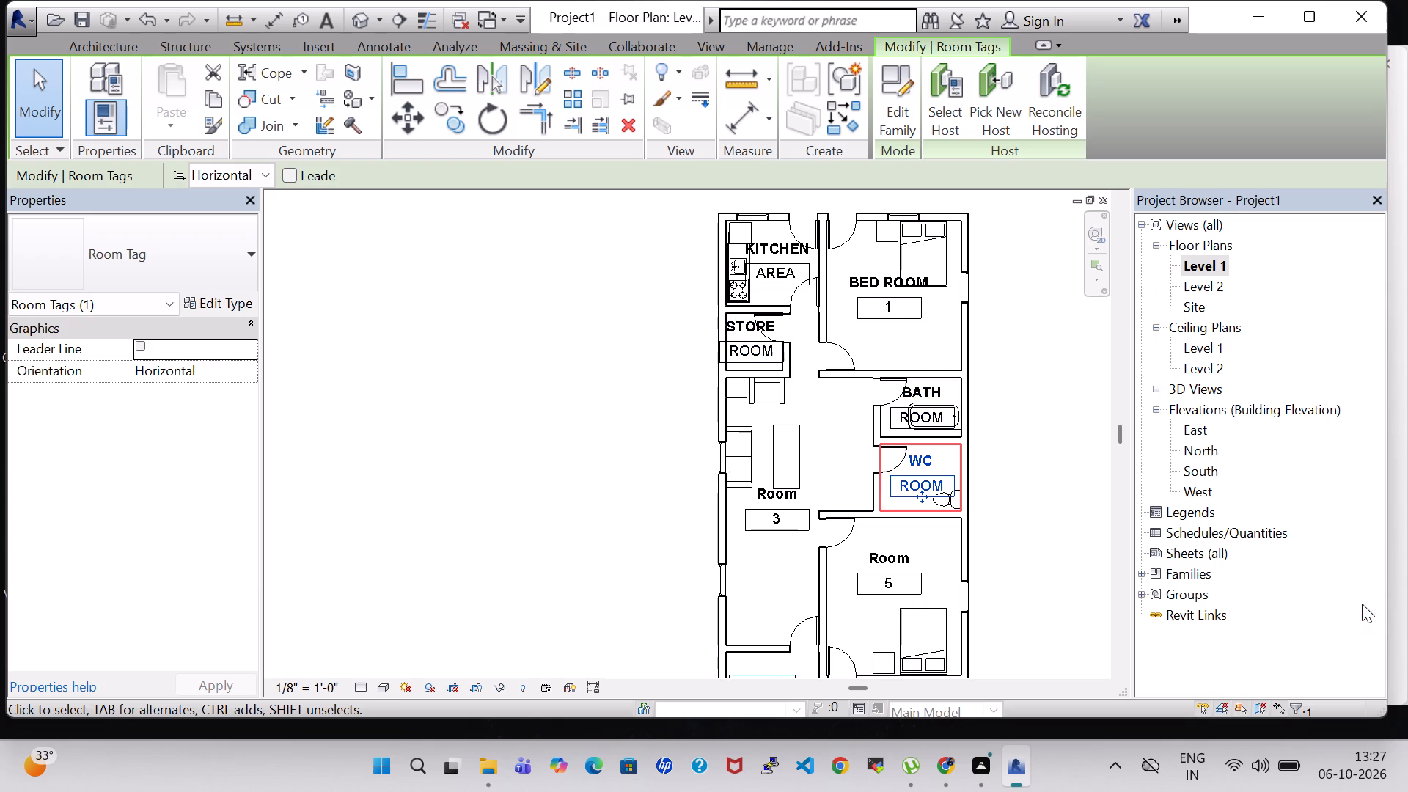
Change the room tag of the living space with the sofa and table to the name DRAWING and the number AREA.
scroll(1076, 514, down, 1)
middle_drag(1064, 540, 1049, 472)
click(795, 436)
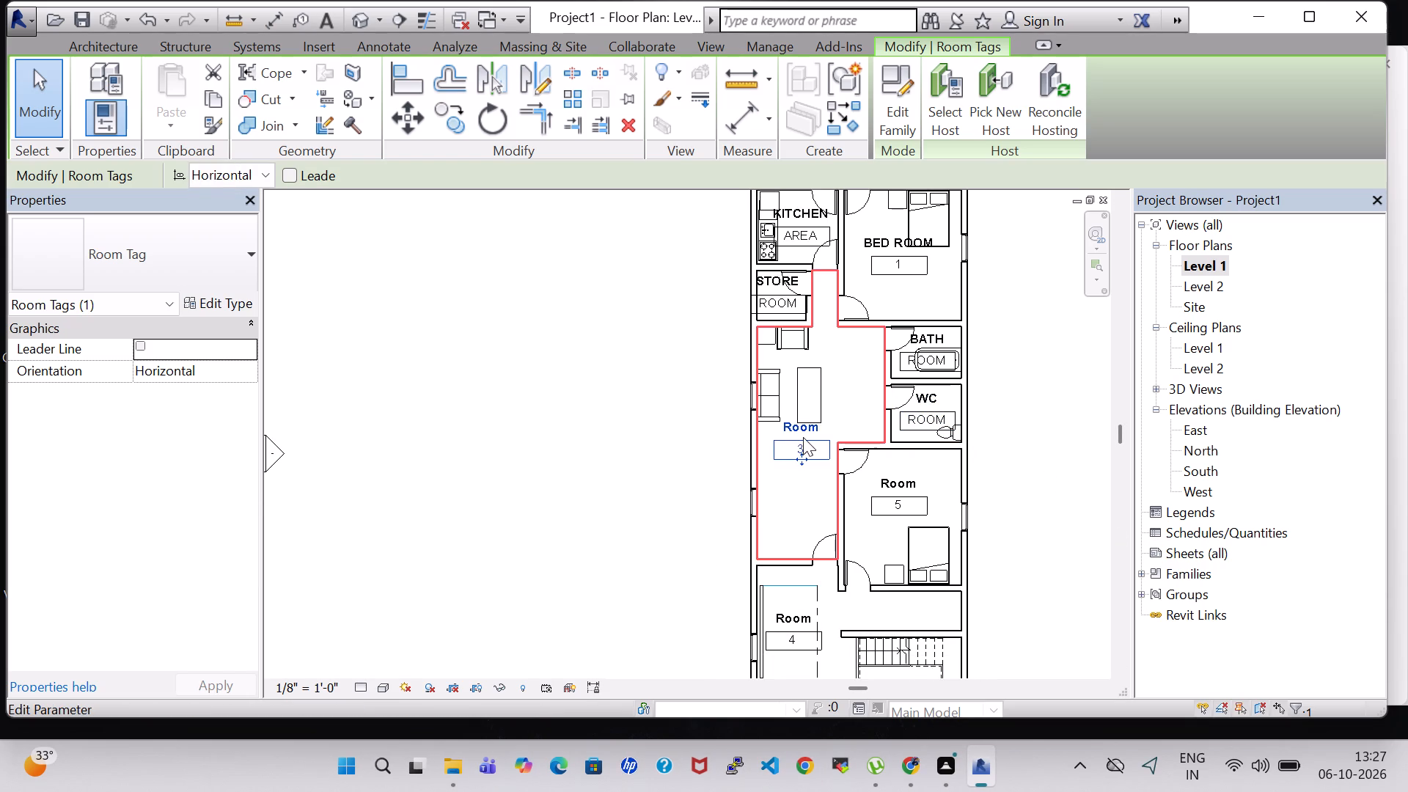
click(804, 431)
key(BackSpace)
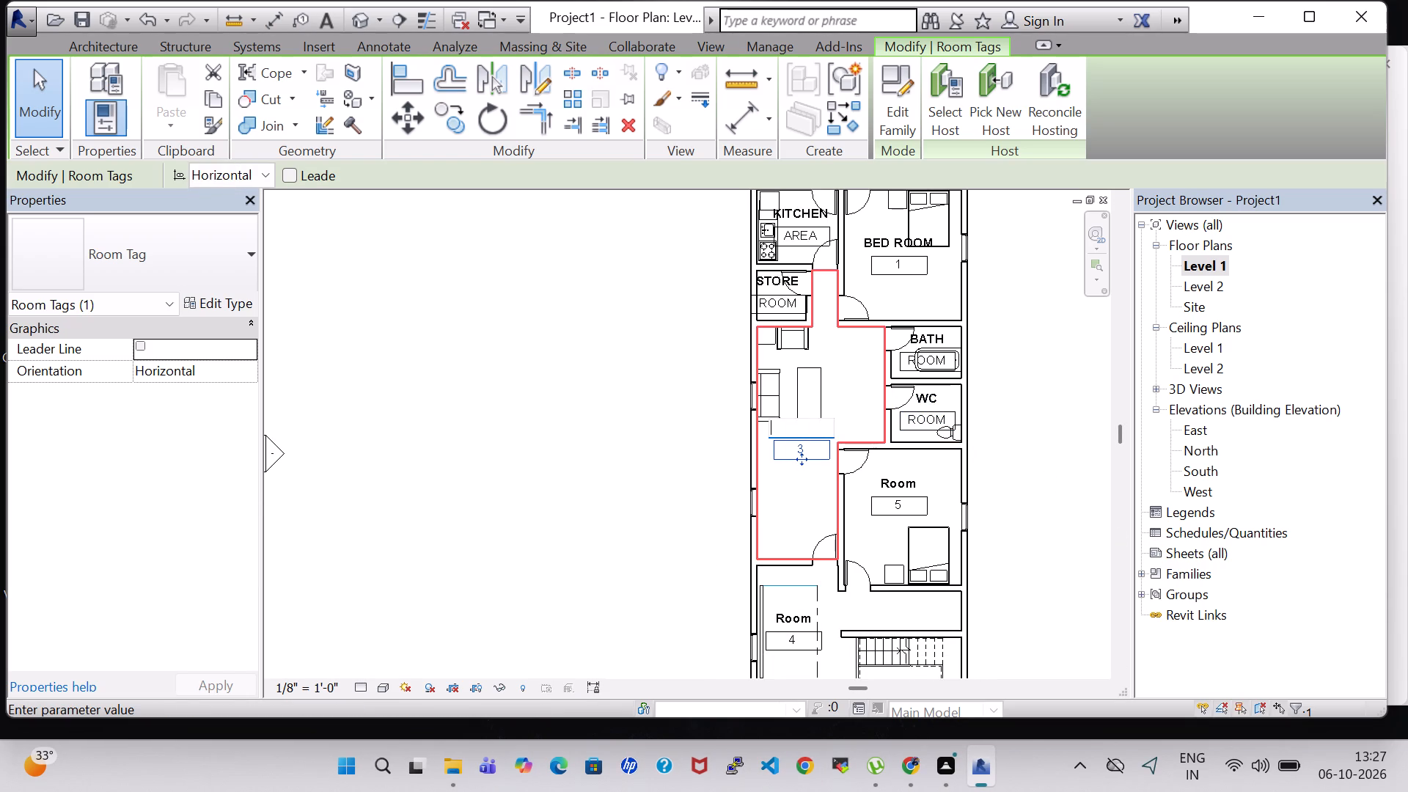
text(DRAWING)
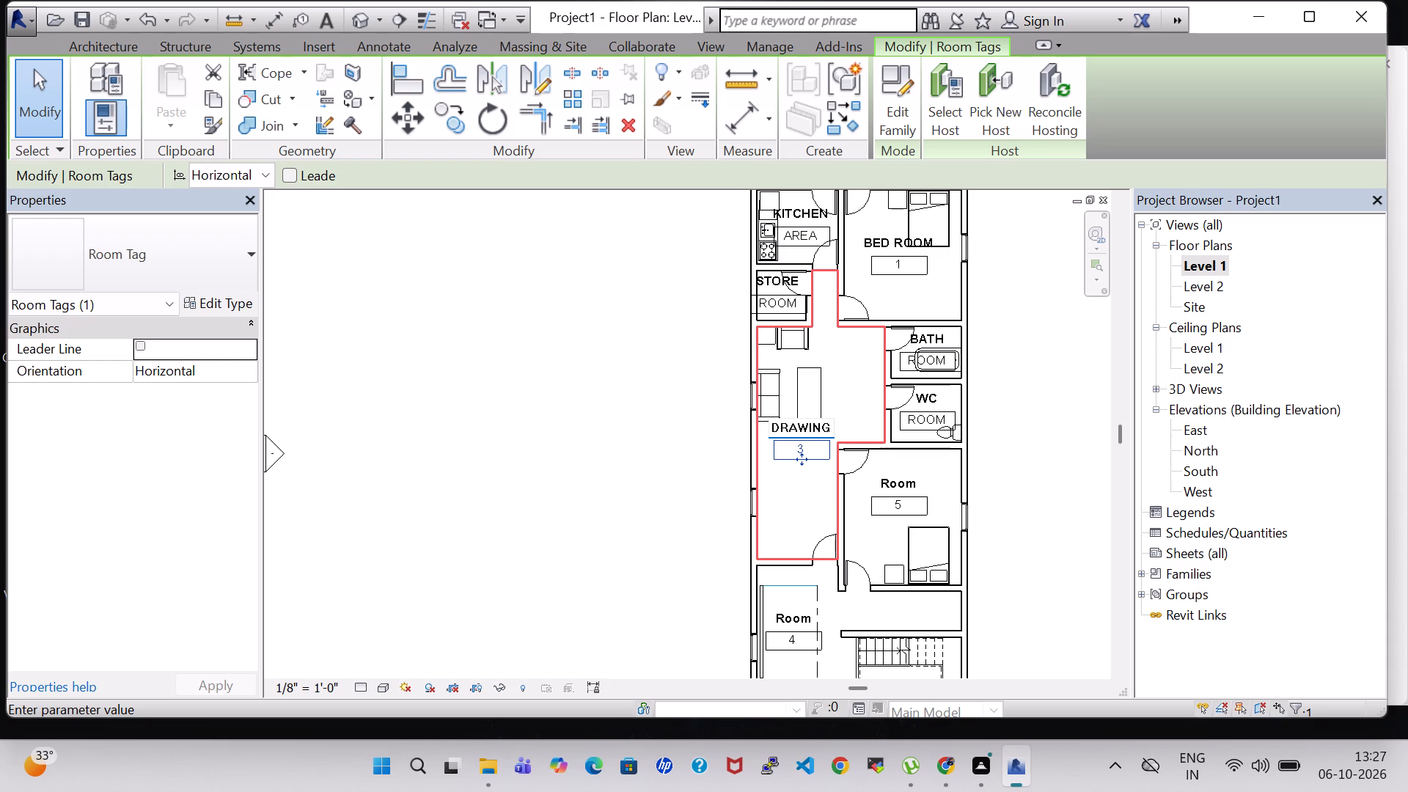
click(782, 452)
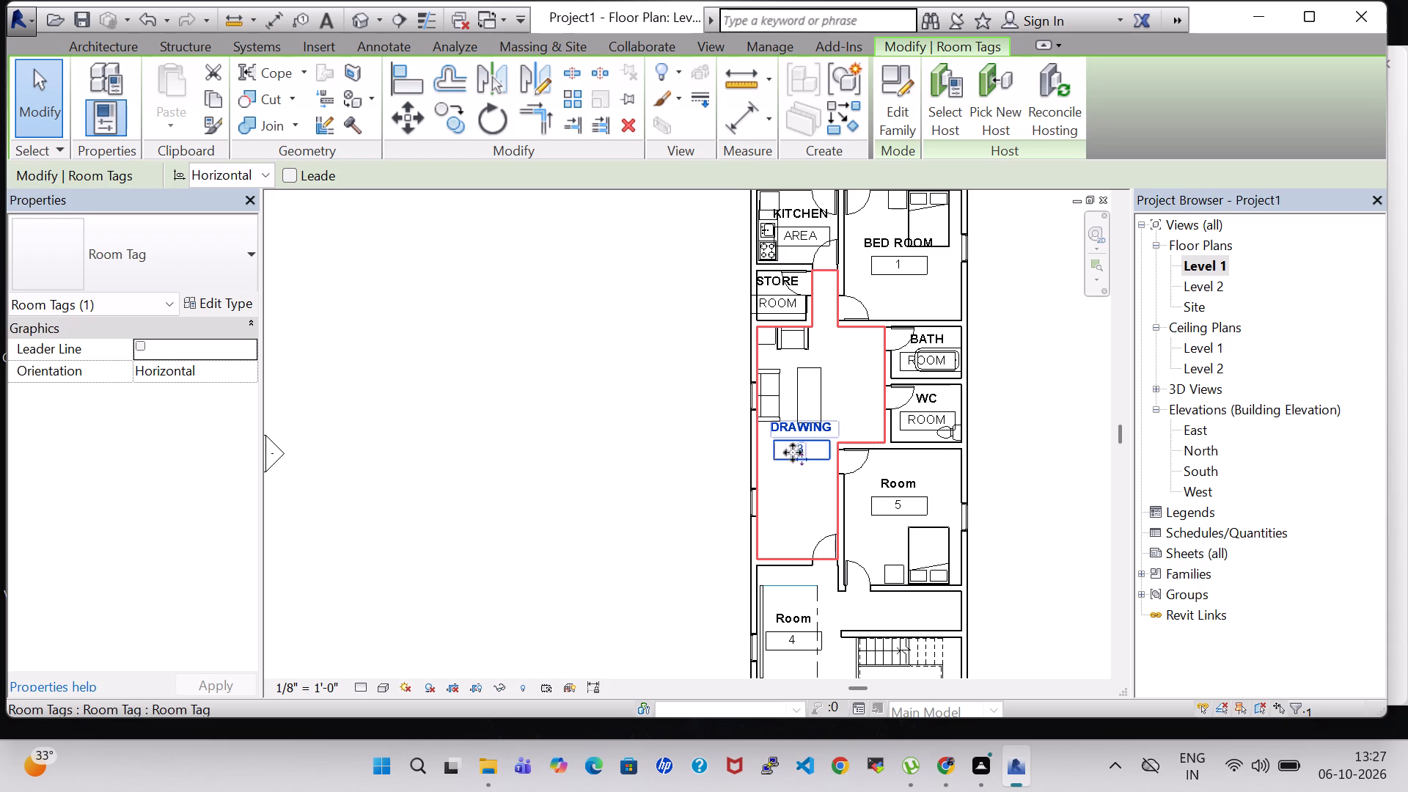
click(796, 452)
click(804, 441)
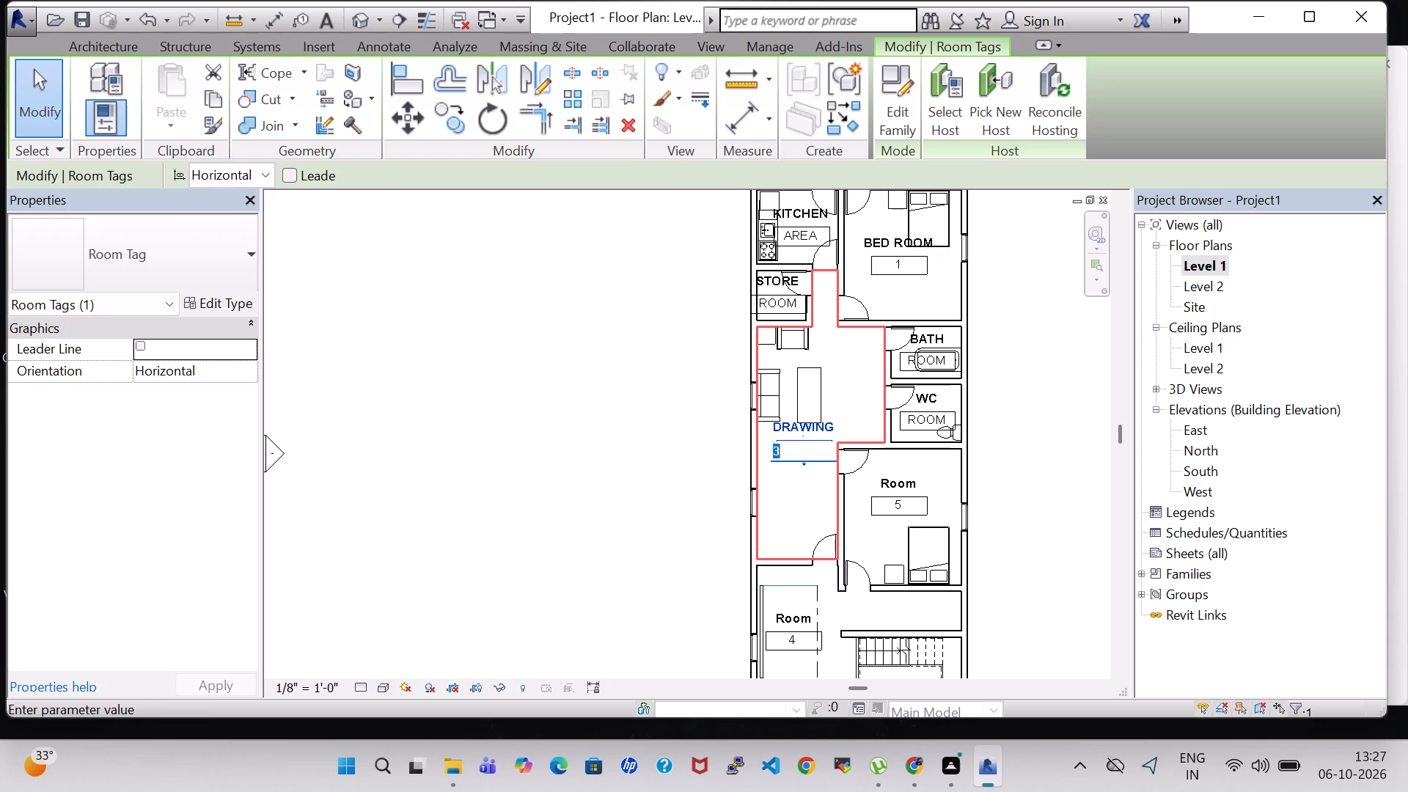
key(BackSpace)
text(AREA)
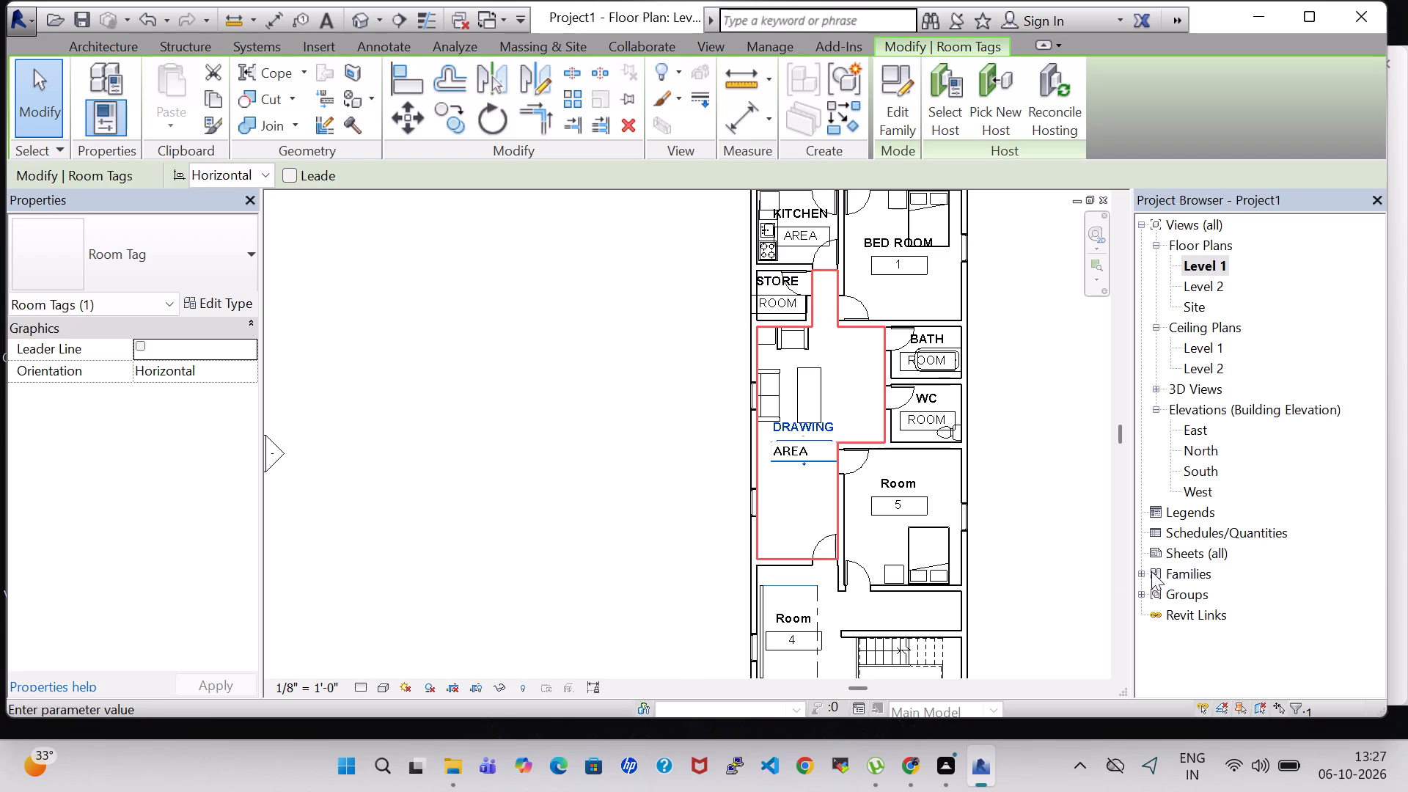
click(1039, 458)
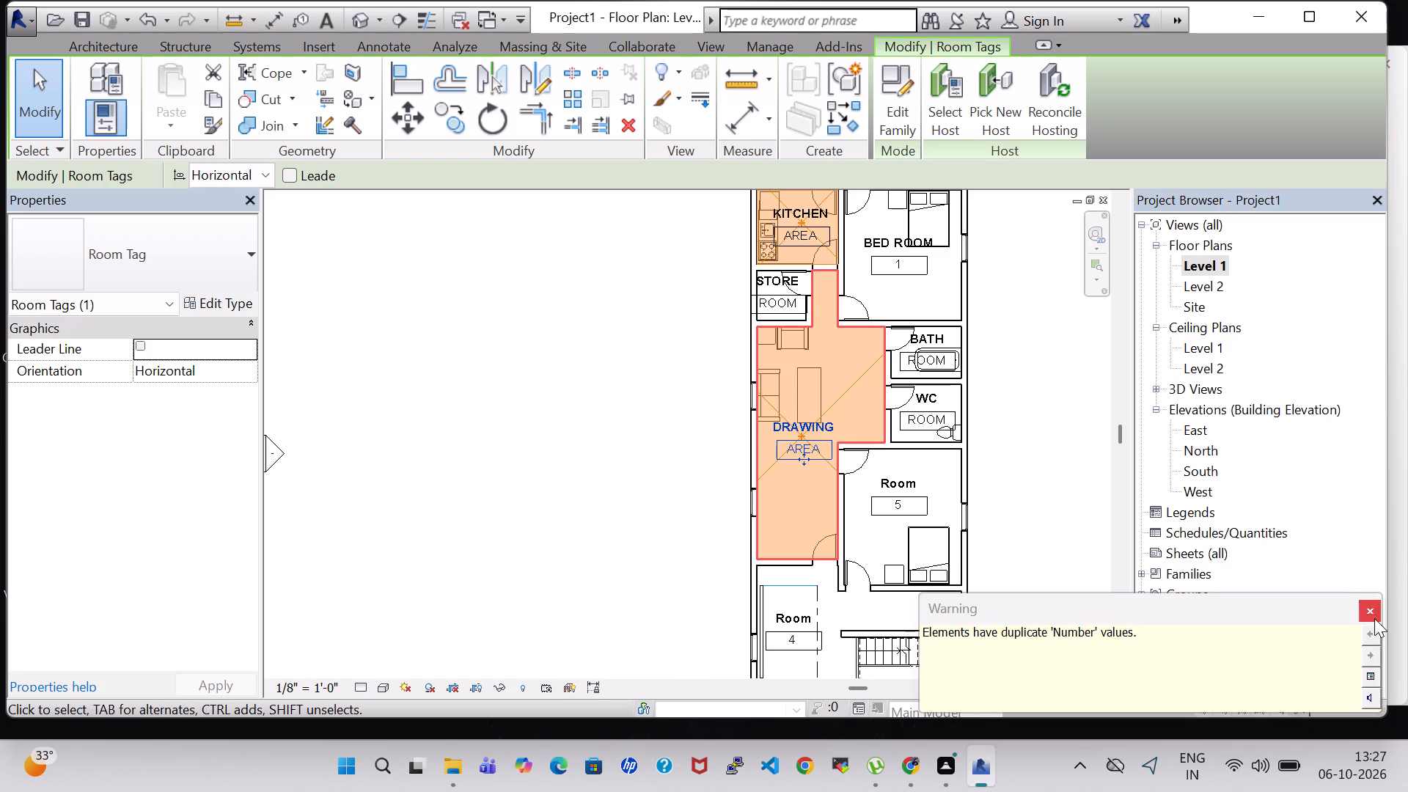
click(1374, 618)
Change the name on the south bedroom's room tag to BED ROOM.
middle_drag(1099, 486, 1087, 452)
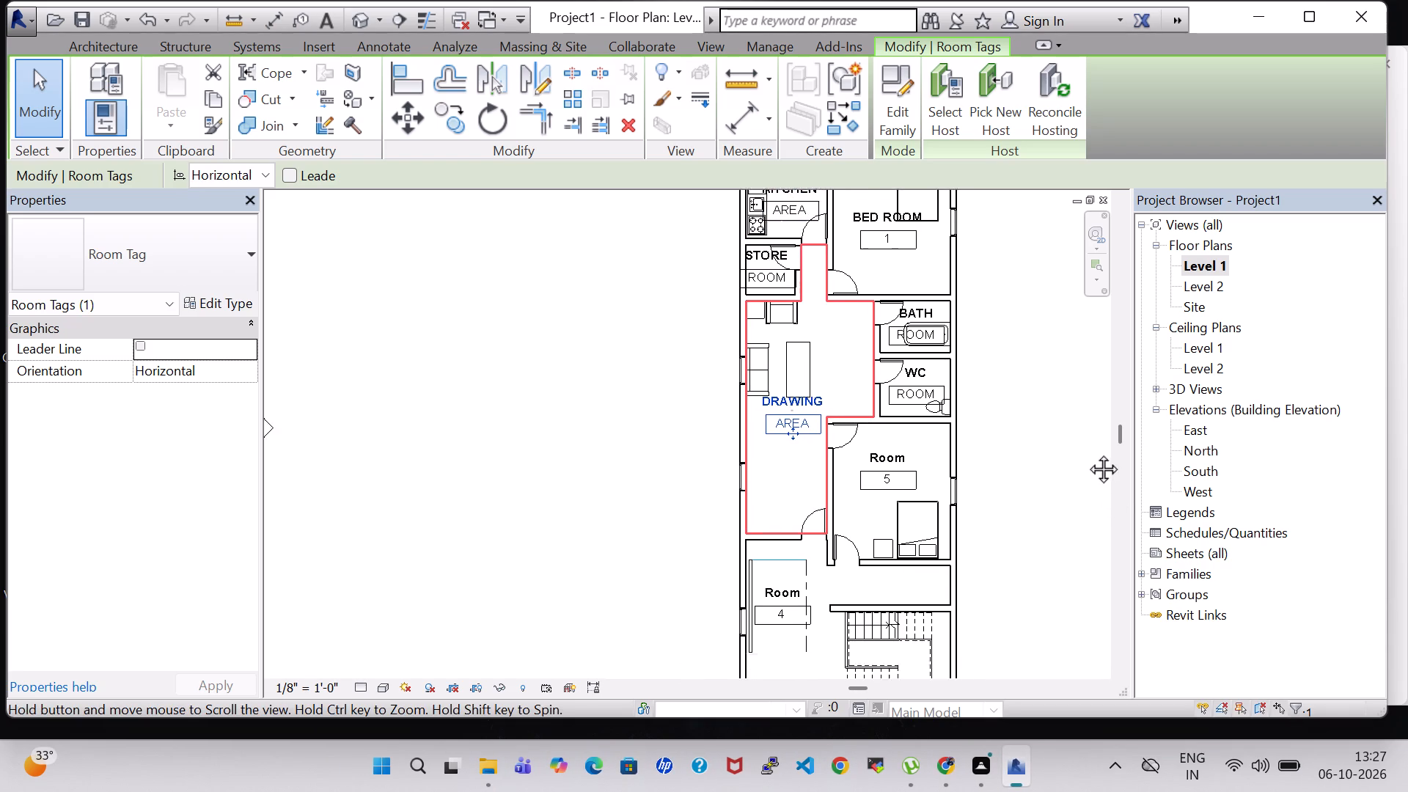
middle_drag(1087, 452, 1086, 442)
click(889, 441)
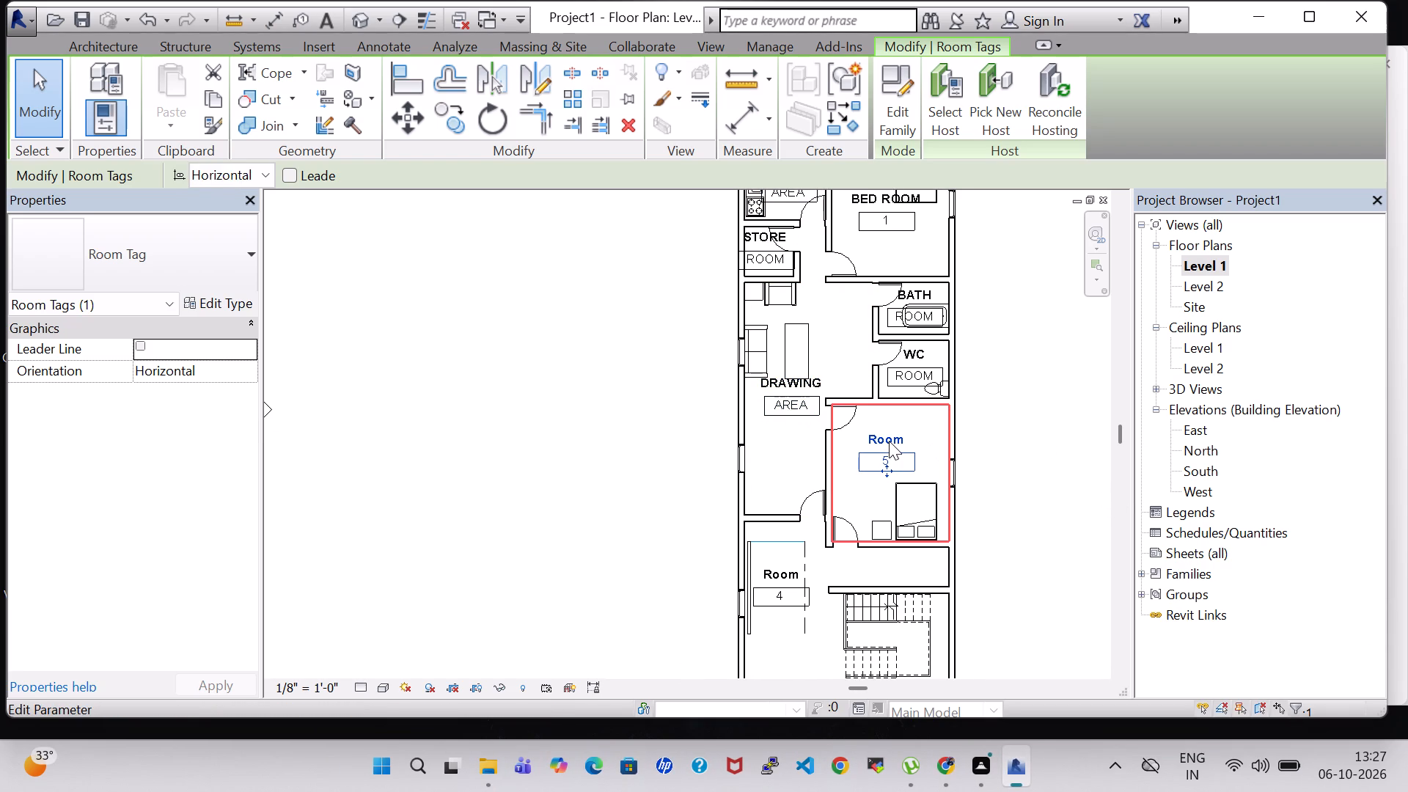
click(889, 441)
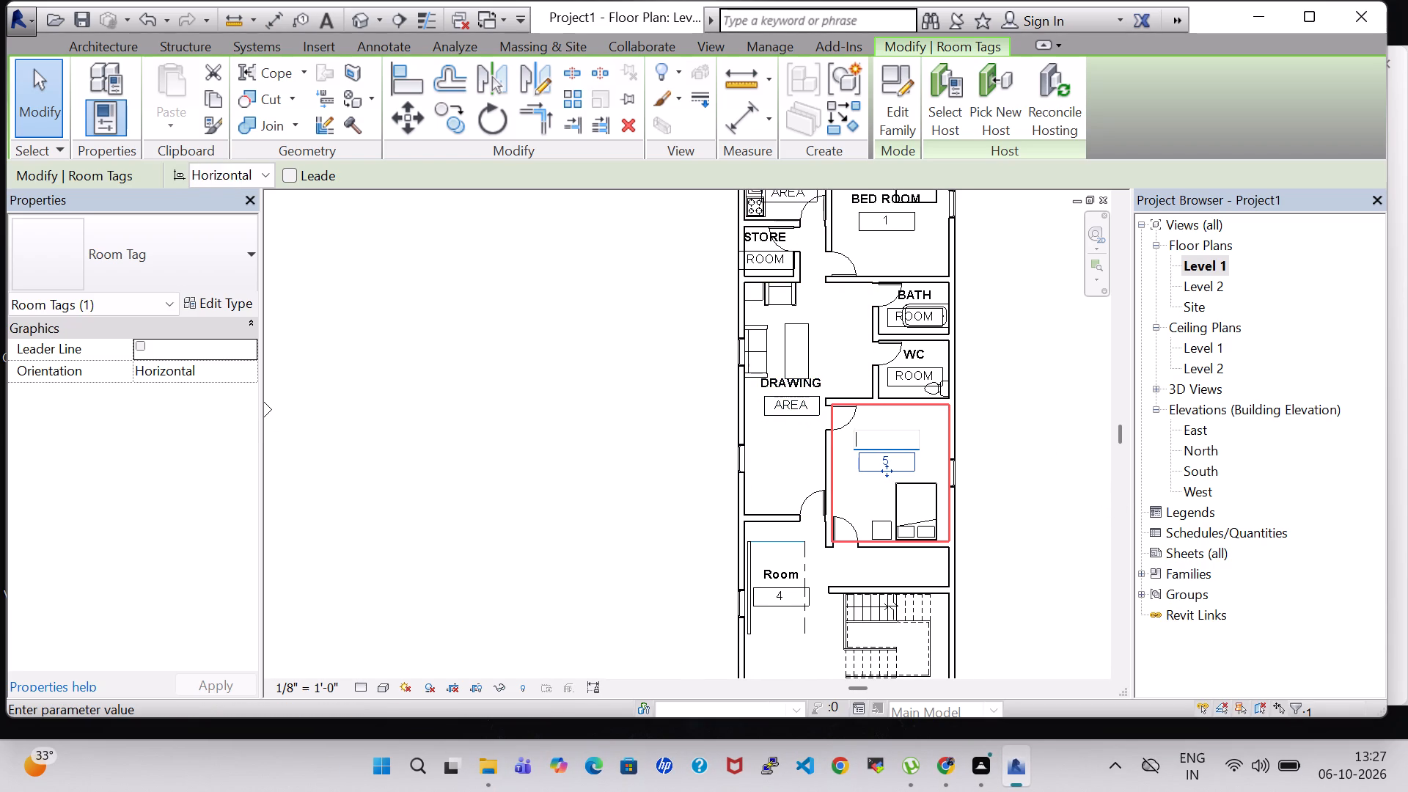
key(BackSpace)
text(BED ROOM)
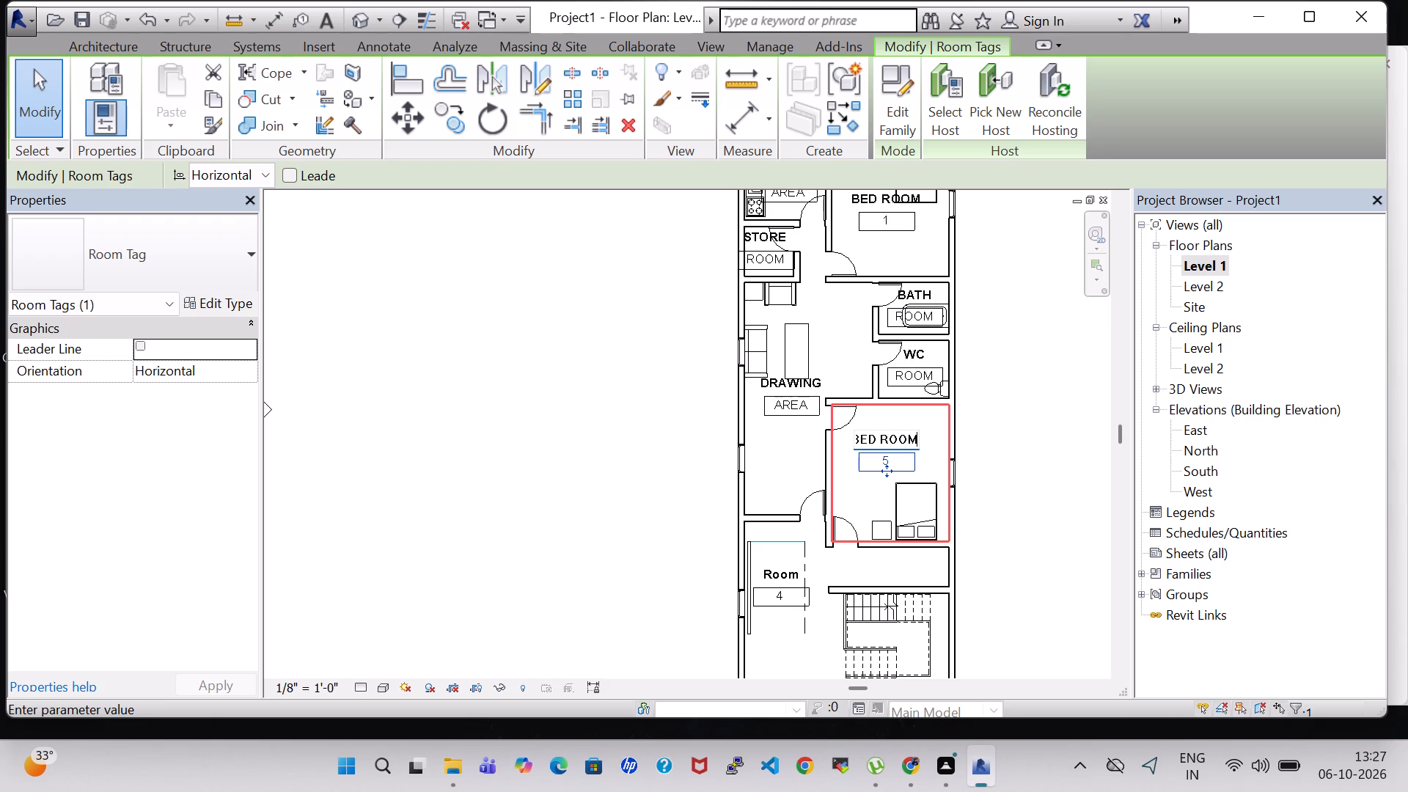
click(881, 464)
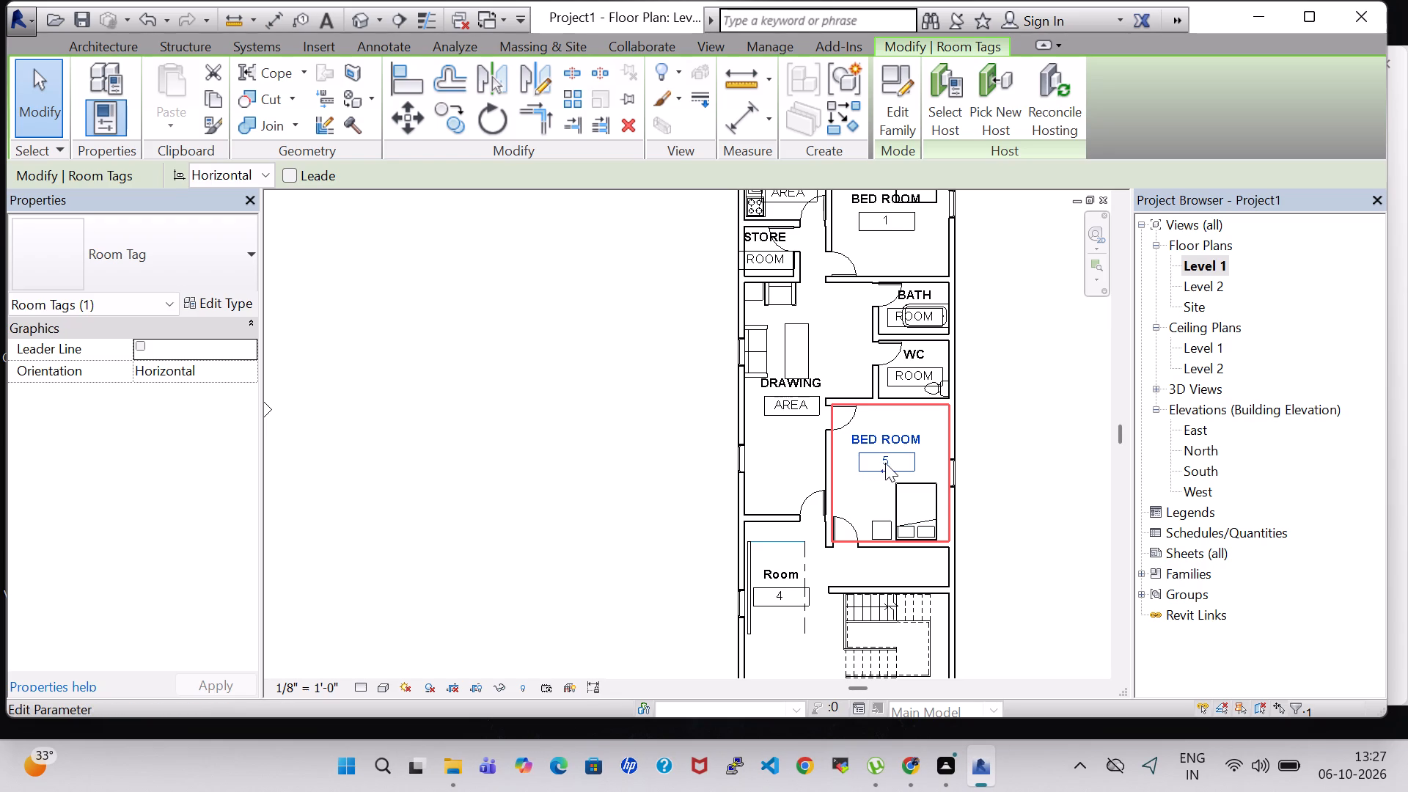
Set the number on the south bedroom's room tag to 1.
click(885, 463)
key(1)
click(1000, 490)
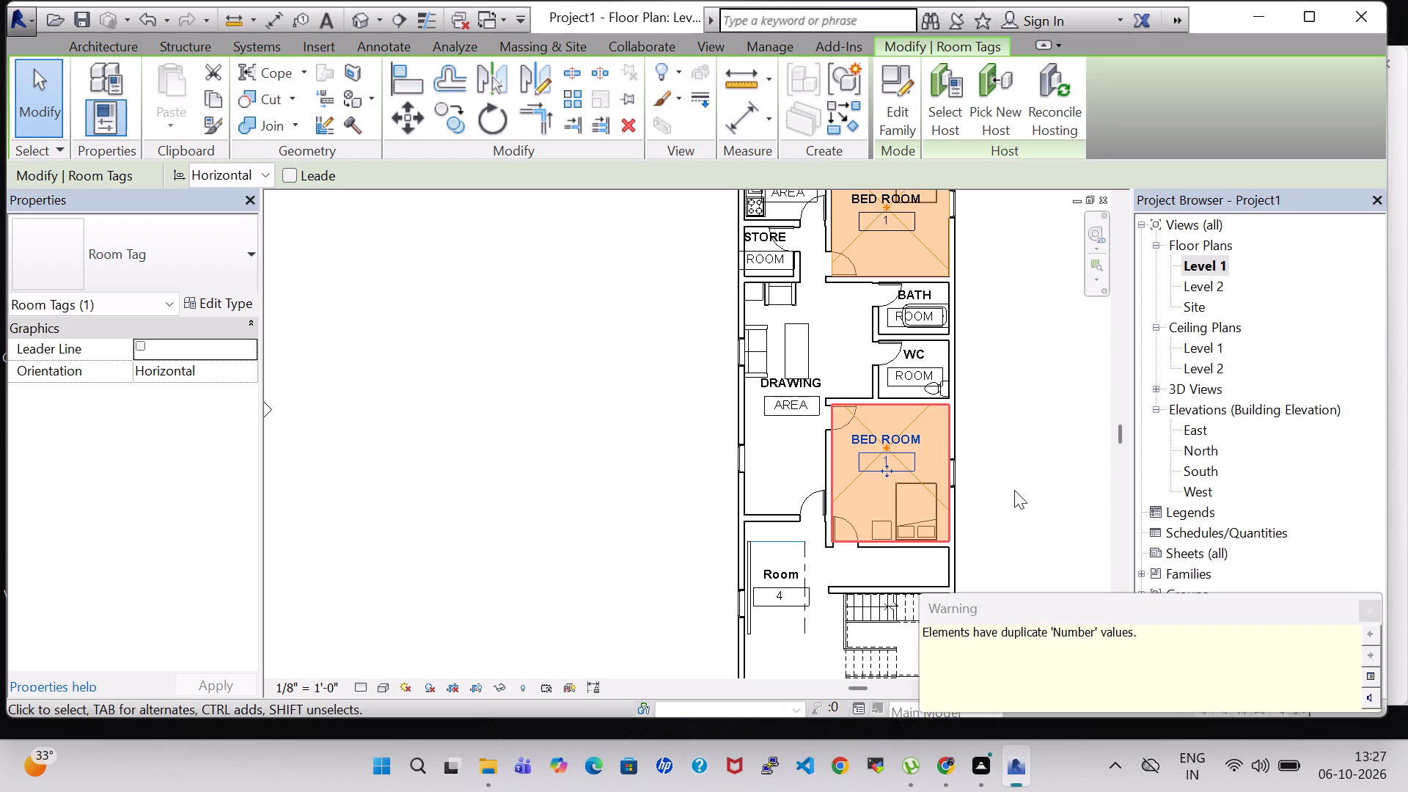
Set the number on the south bedroom's room tag to 2.
click(909, 461)
click(890, 461)
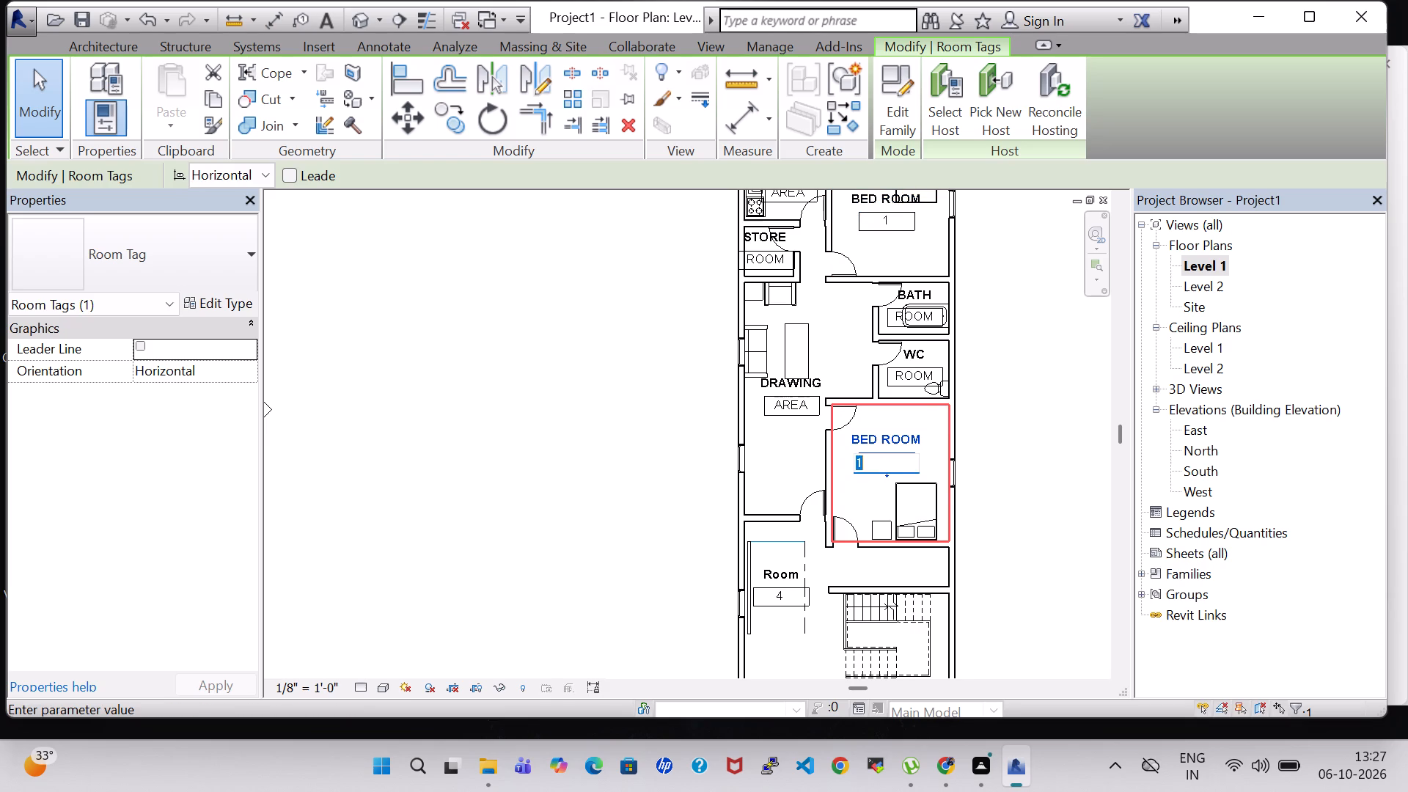
key(2)
click(1030, 501)
click(986, 500)
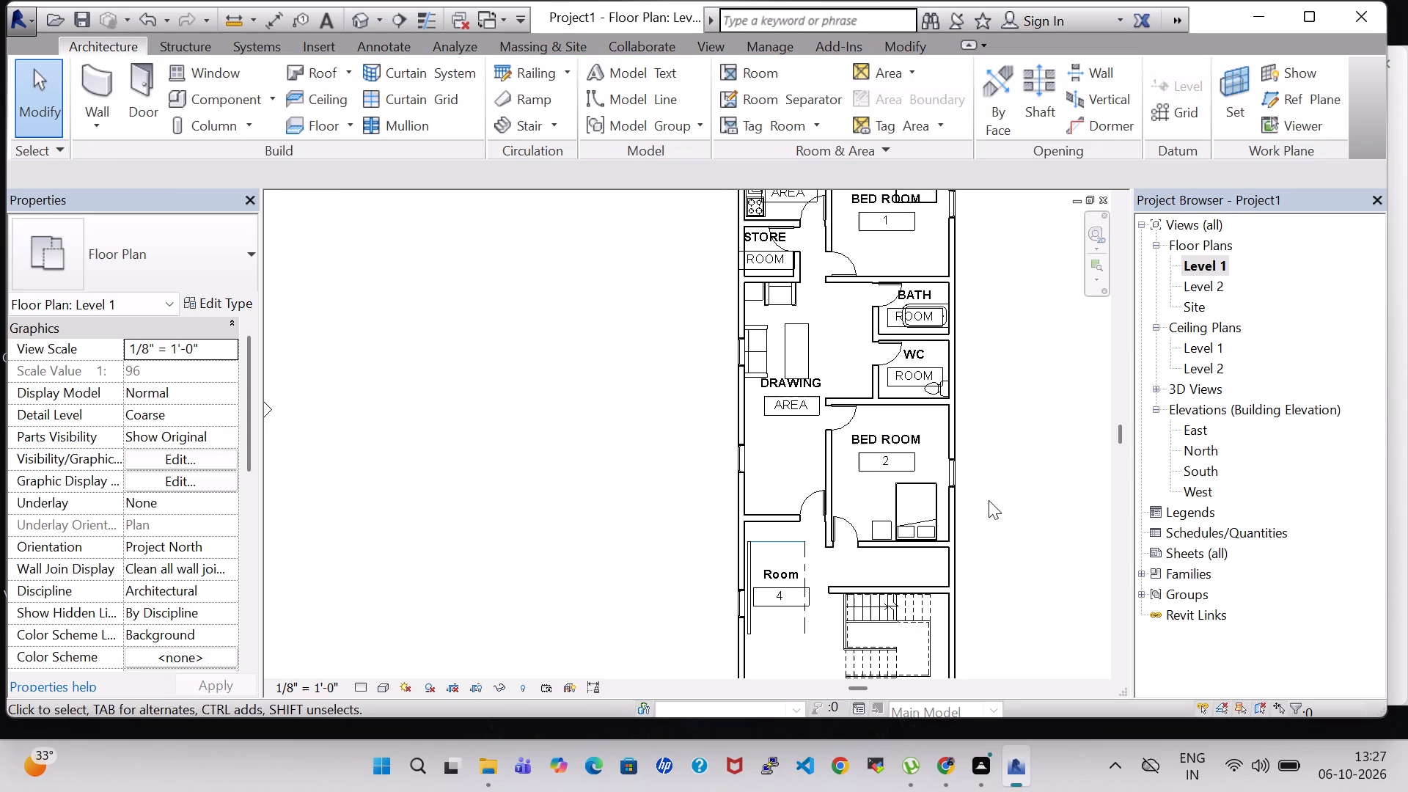
Change the room tag of the southern space beside the stair to the name PARKING and the number AREA.
middle_drag(988, 507, 988, 370)
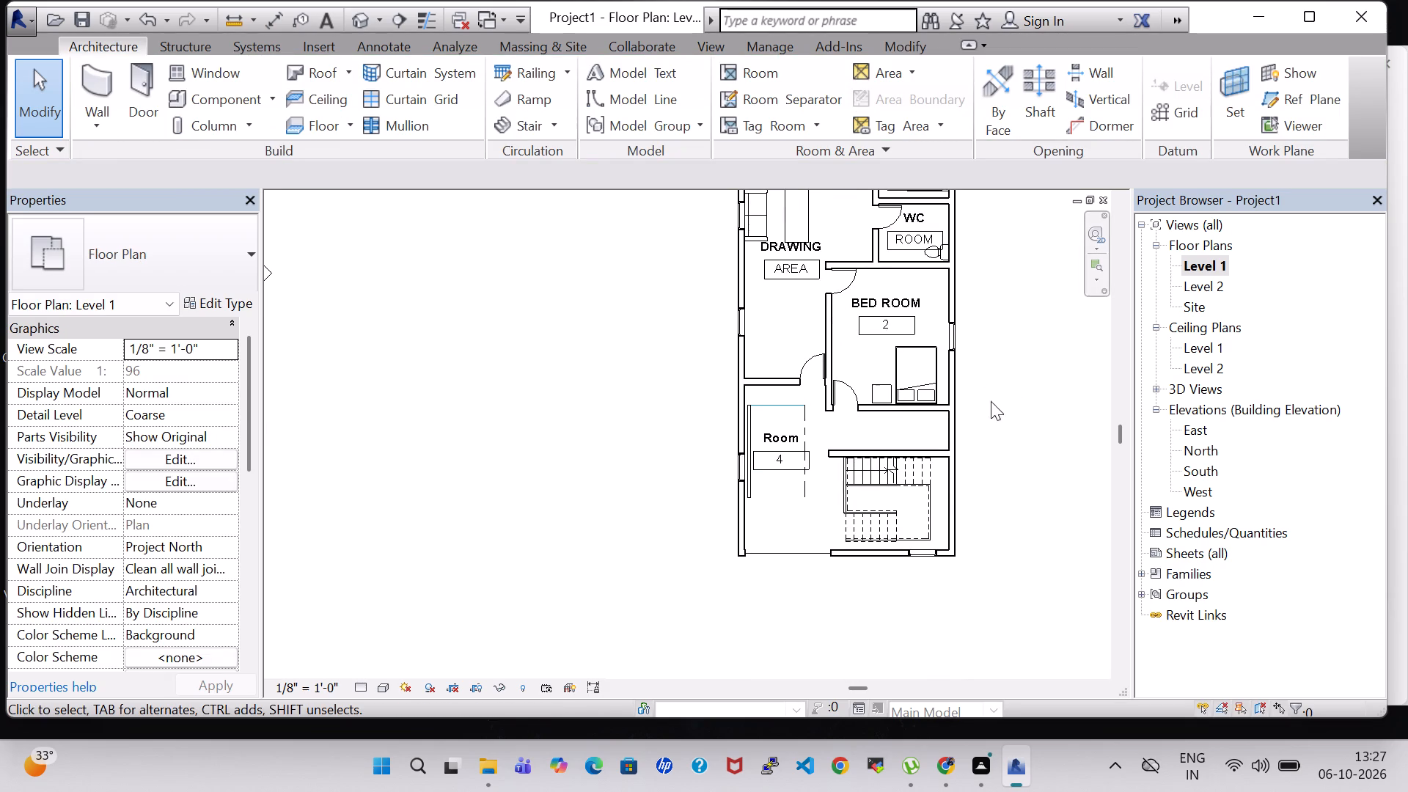
click(791, 438)
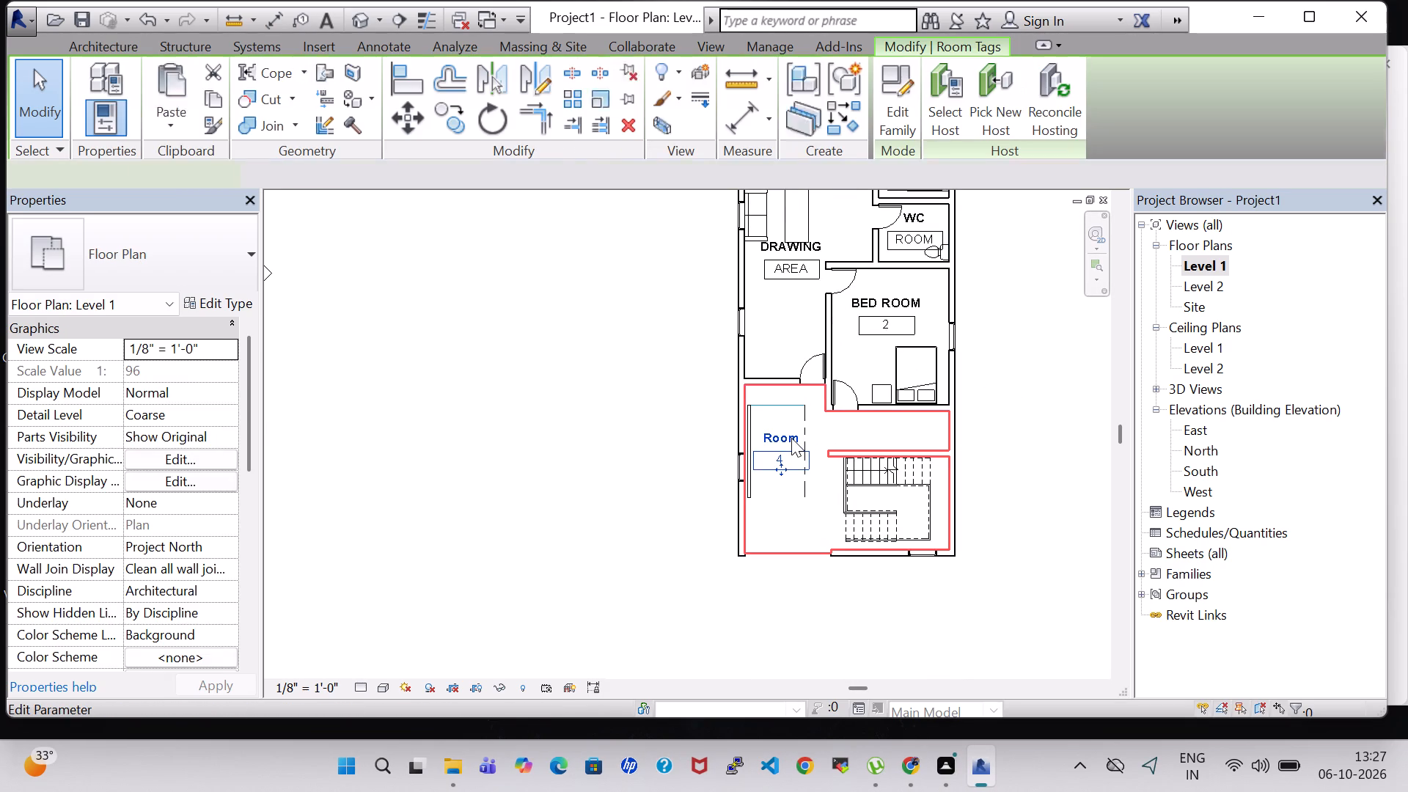
click(791, 438)
key(BackSpace)
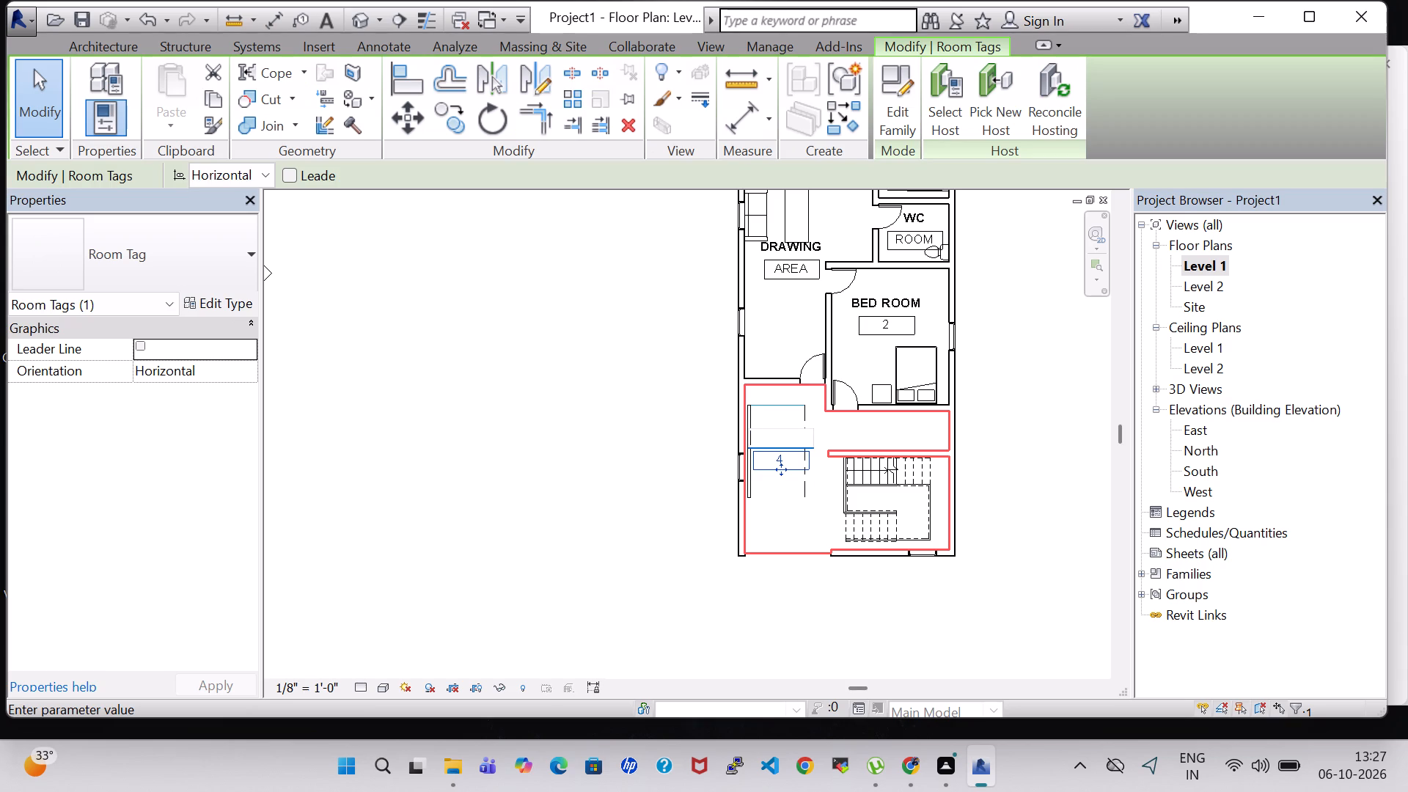
text(PARKING)
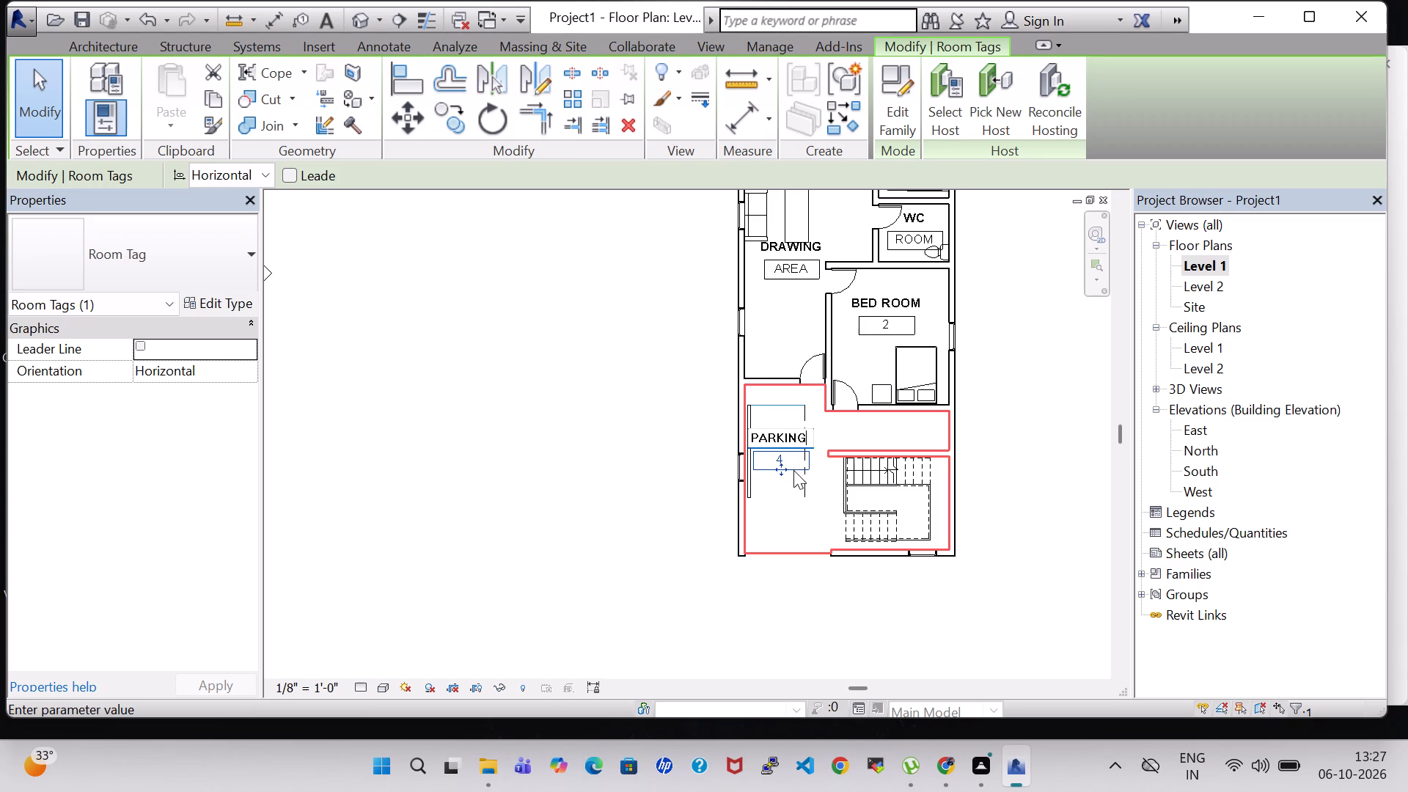
click(793, 470)
click(776, 458)
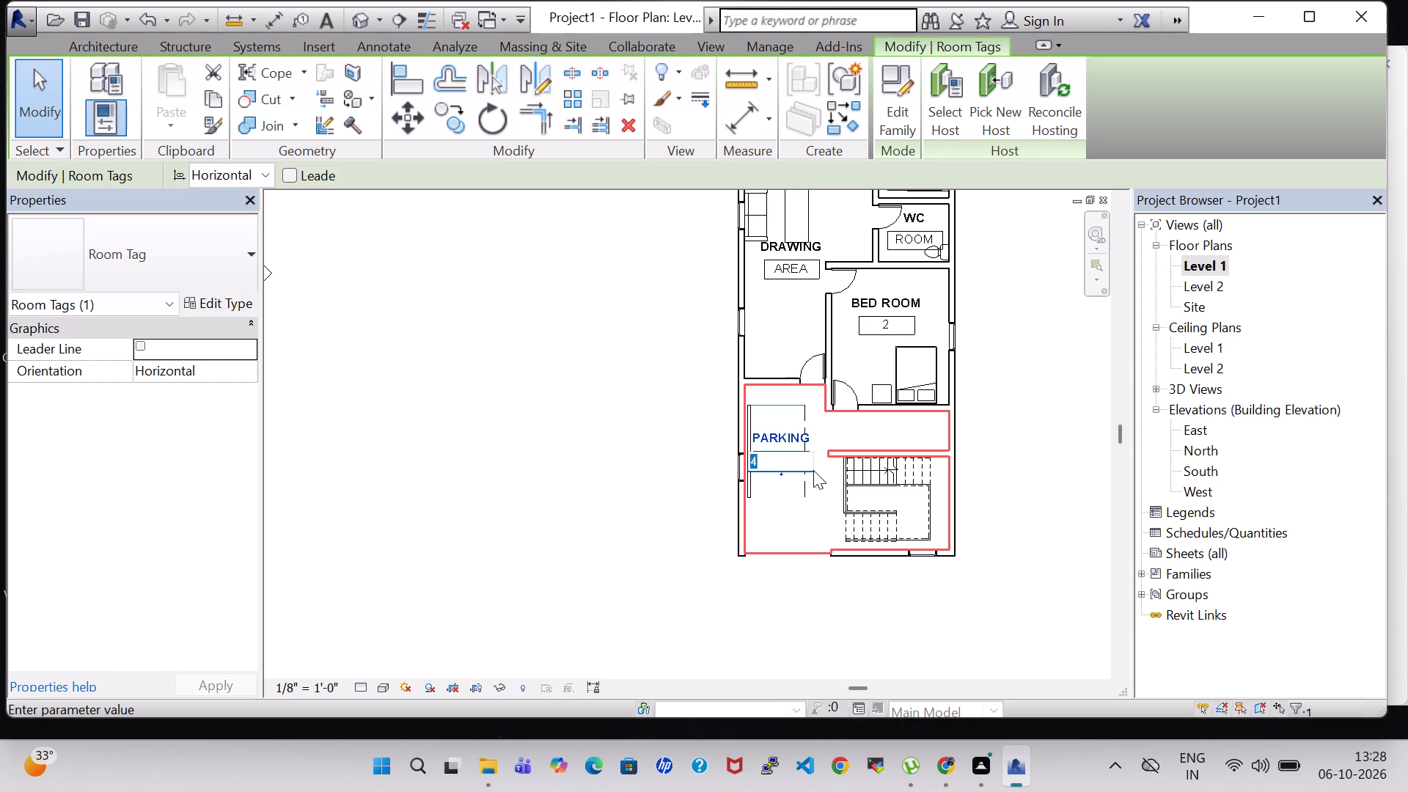
key(BackSpace)
text(AREA)
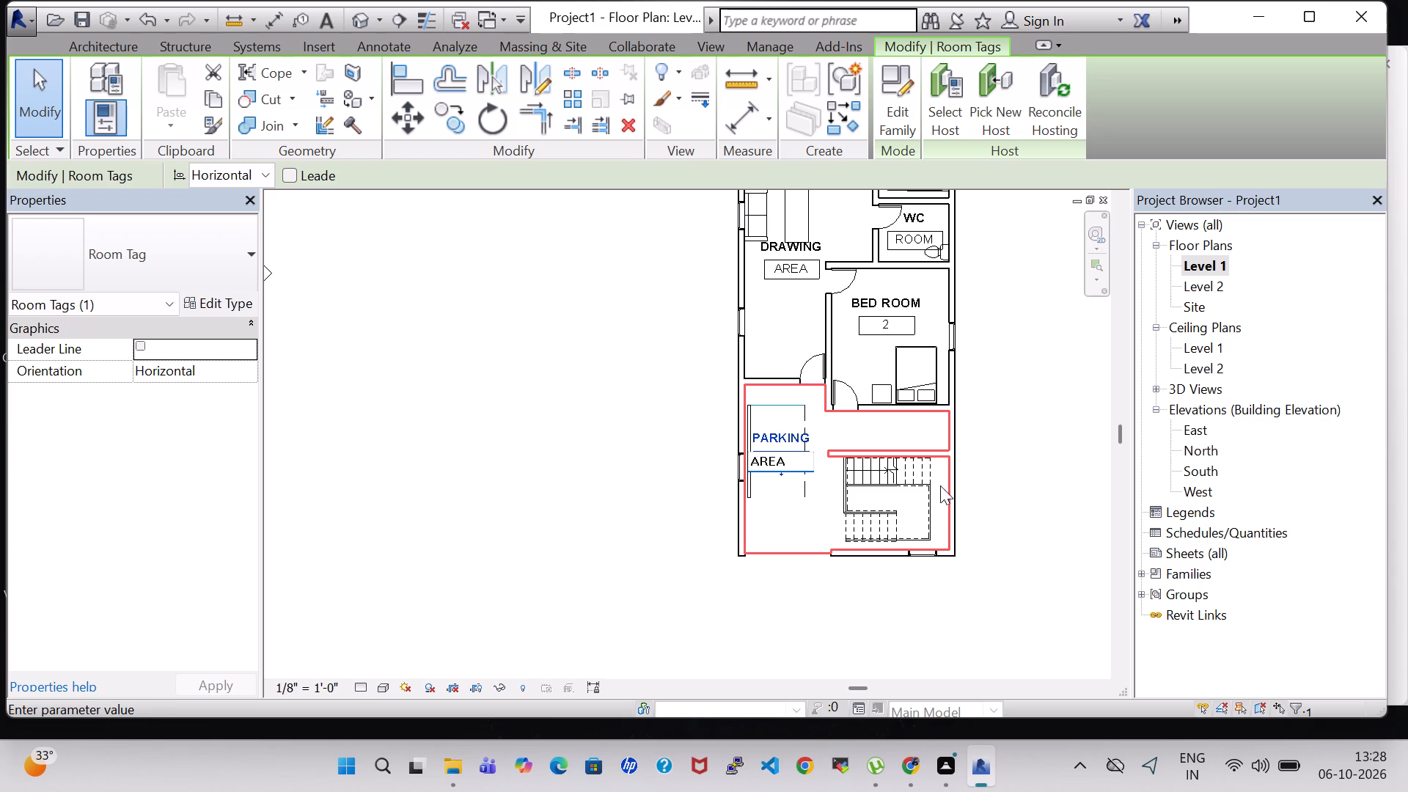
click(1055, 496)
click(1016, 520)
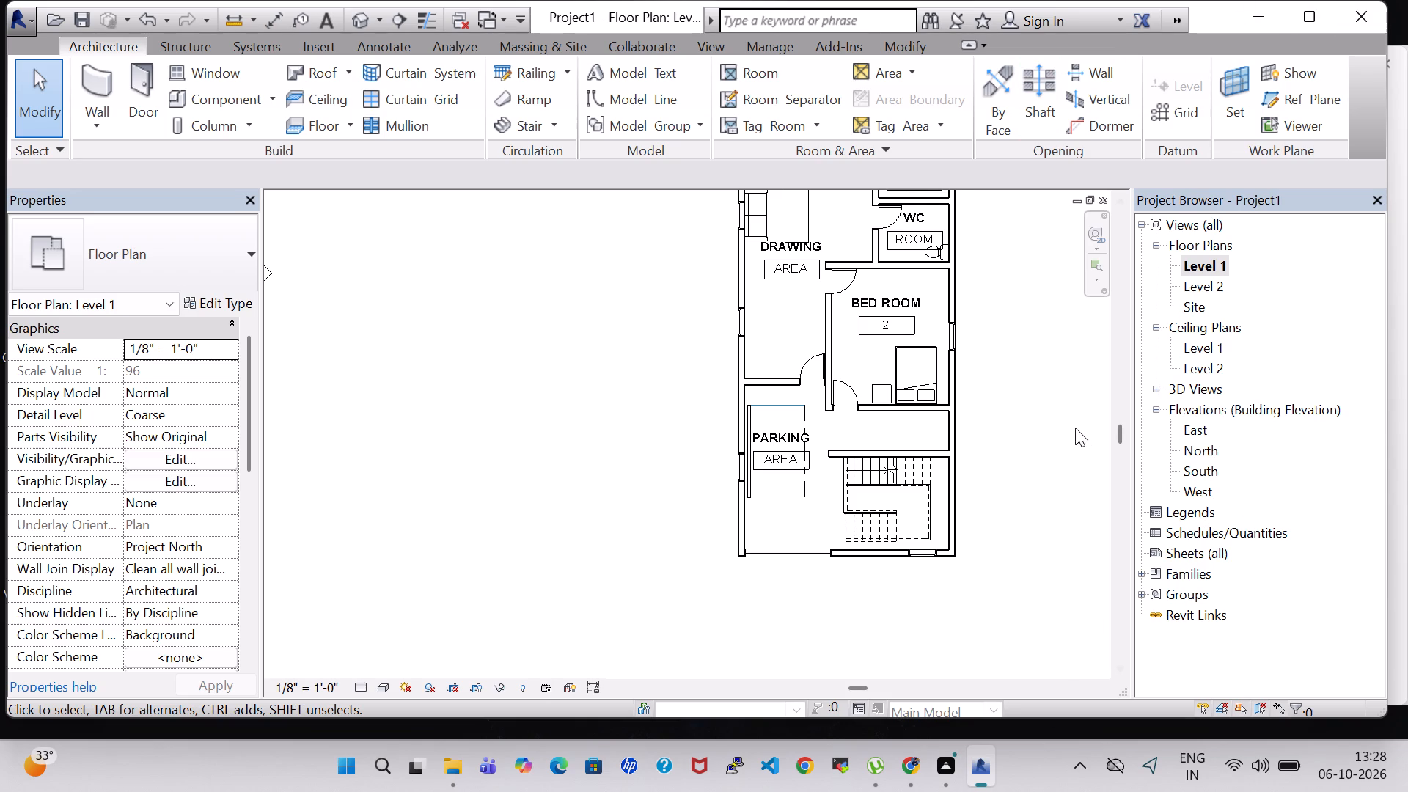
Nudge the DRAWING AREA tag south and slightly west, clear of the rectangular table.
scroll(1066, 437, down, 1)
middle_drag(1057, 386, 1068, 458)
scroll(1068, 458, down, 1)
middle_drag(1042, 419, 889, 444)
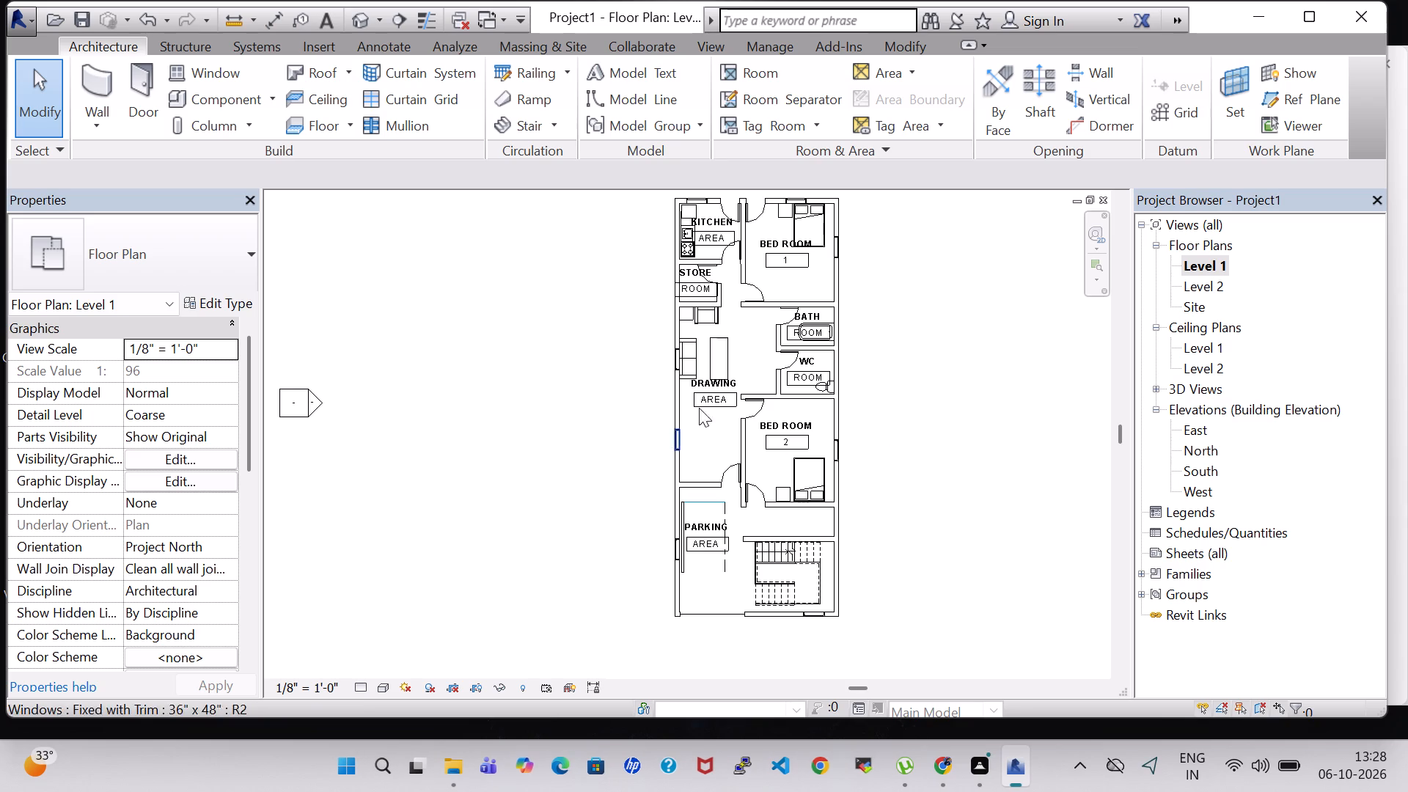
click(722, 379)
key(Down)
key(Down)
key(Down)
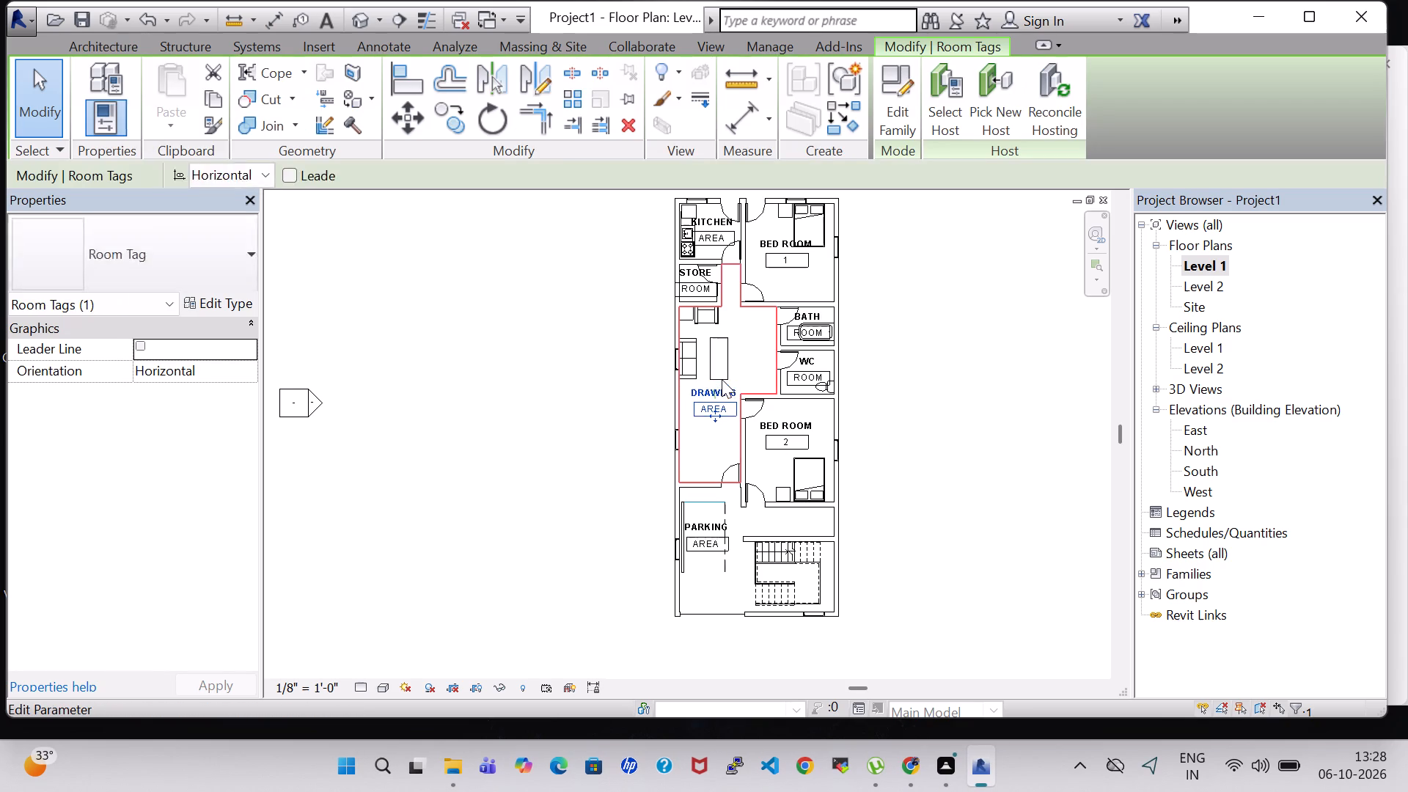
key(Down)
key(Left)
key(Down)
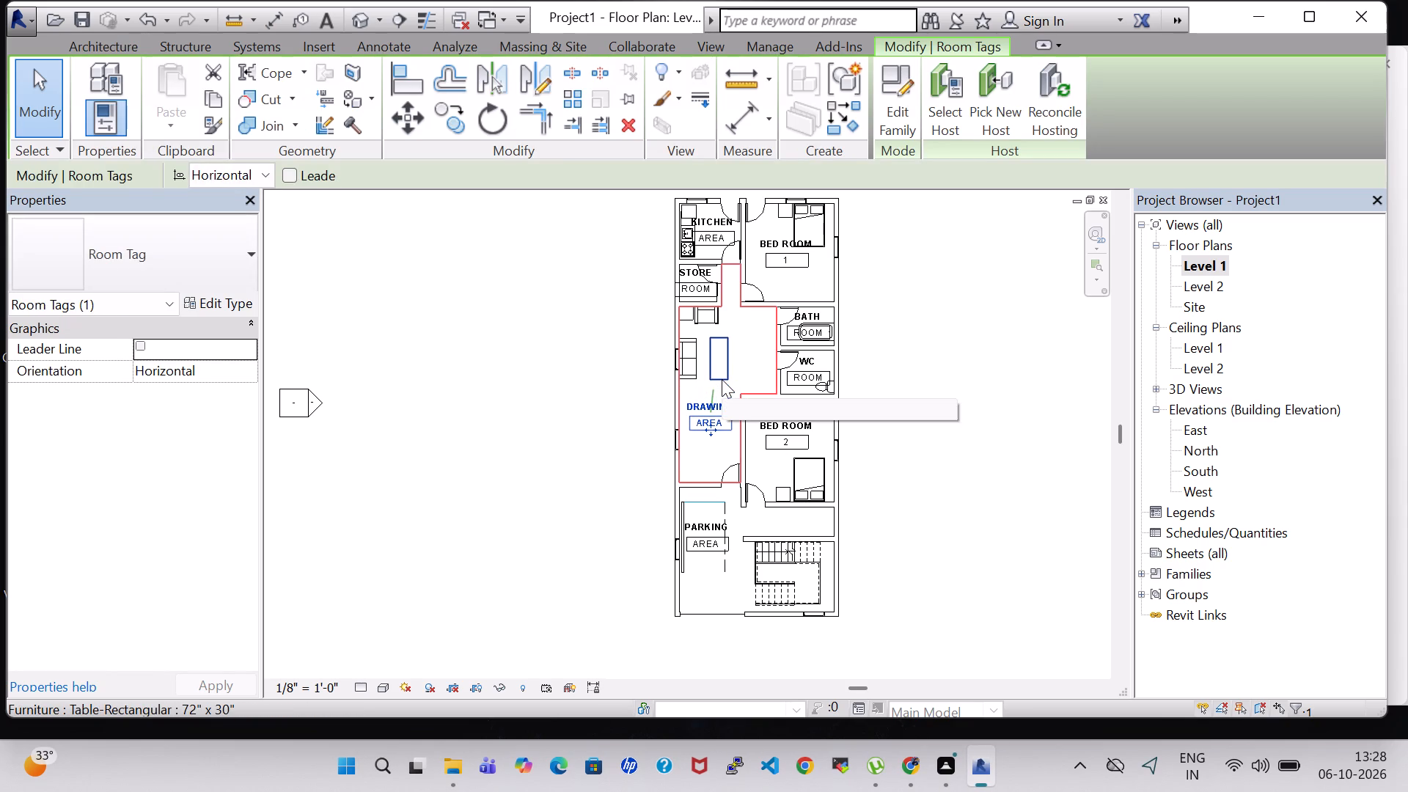
click(950, 410)
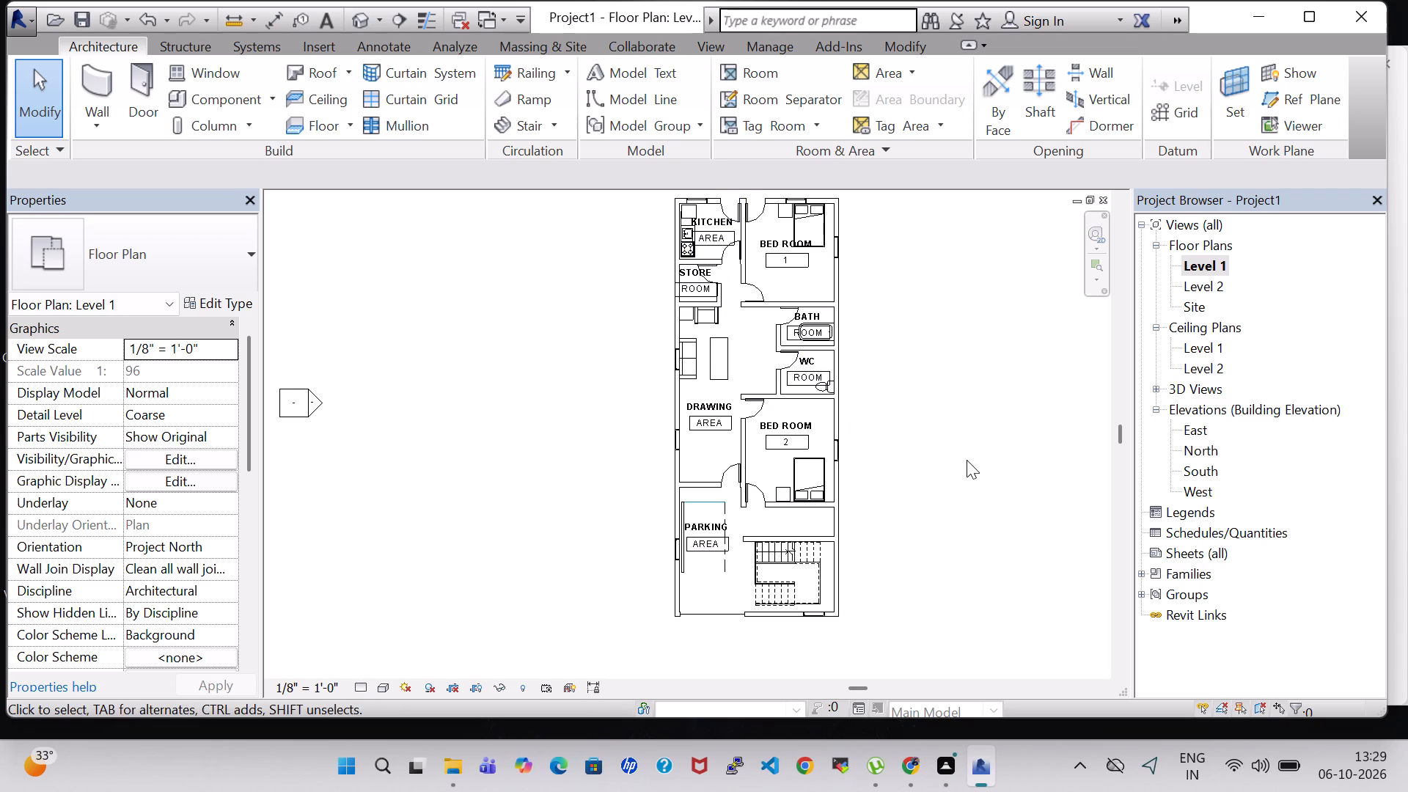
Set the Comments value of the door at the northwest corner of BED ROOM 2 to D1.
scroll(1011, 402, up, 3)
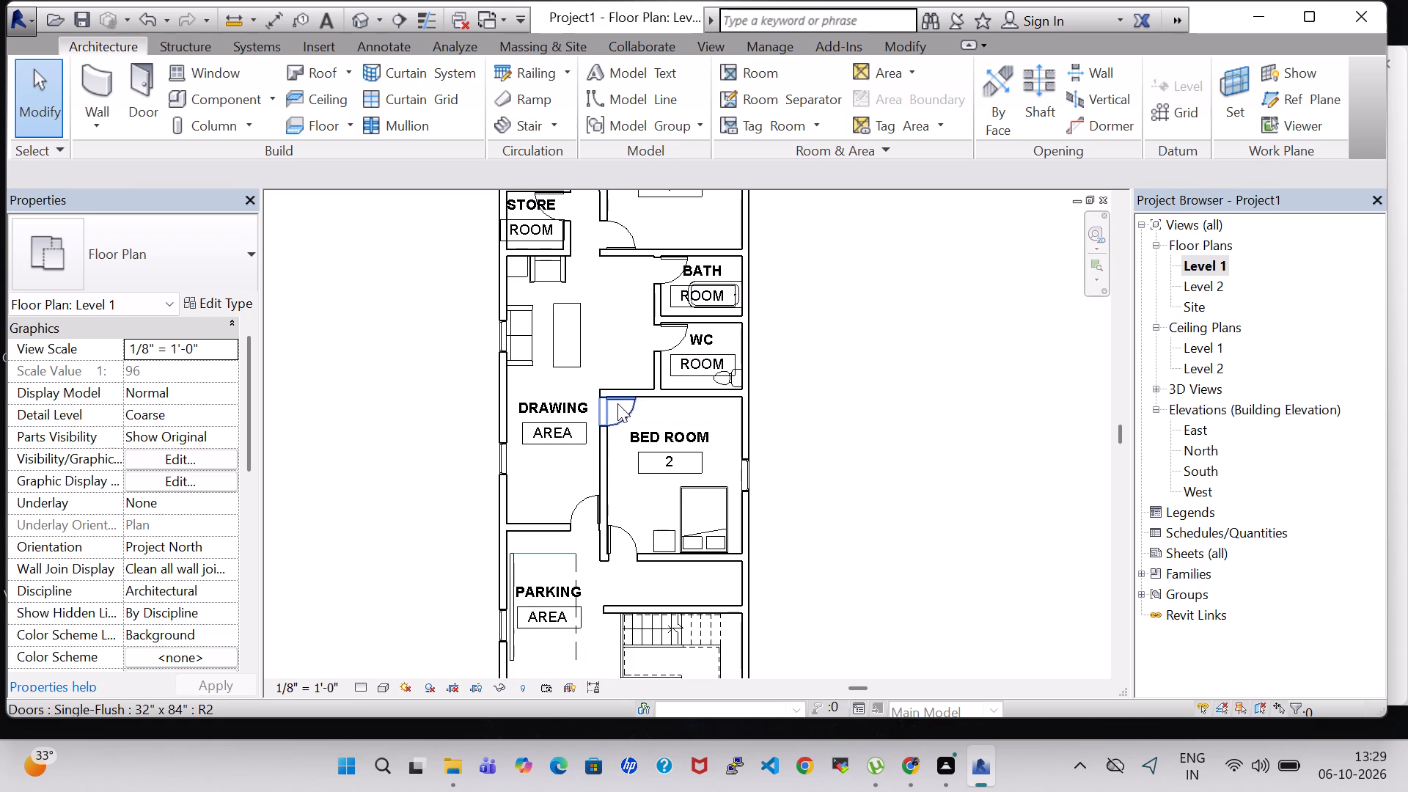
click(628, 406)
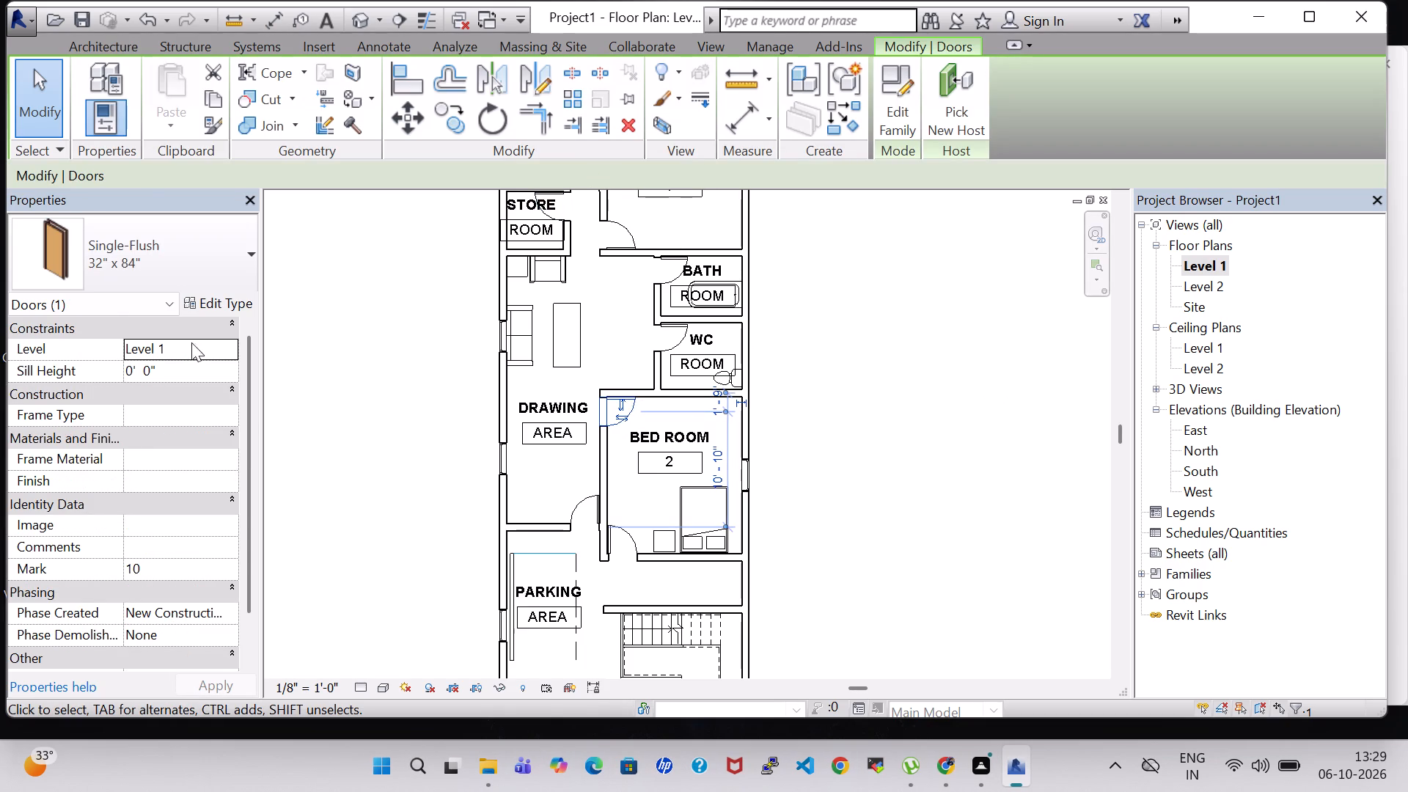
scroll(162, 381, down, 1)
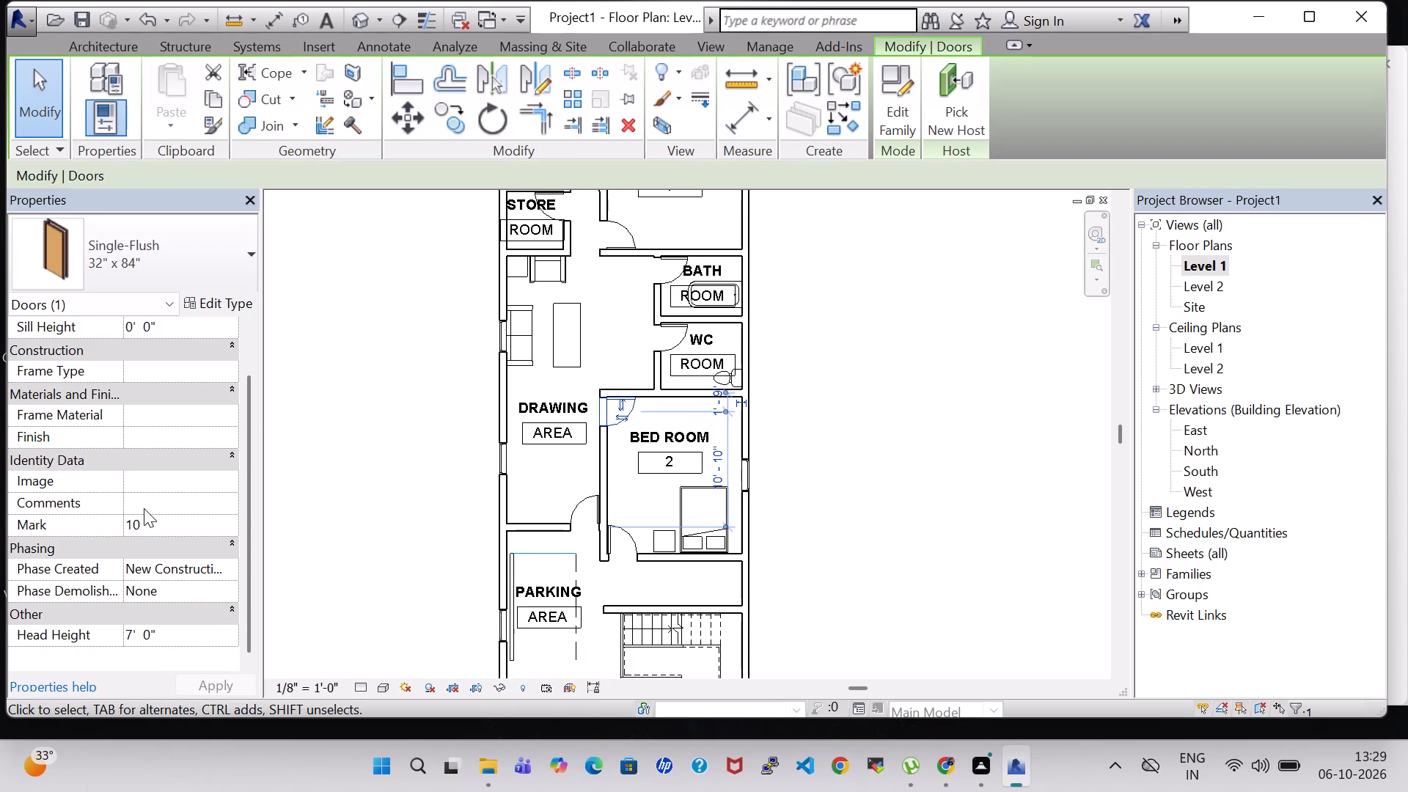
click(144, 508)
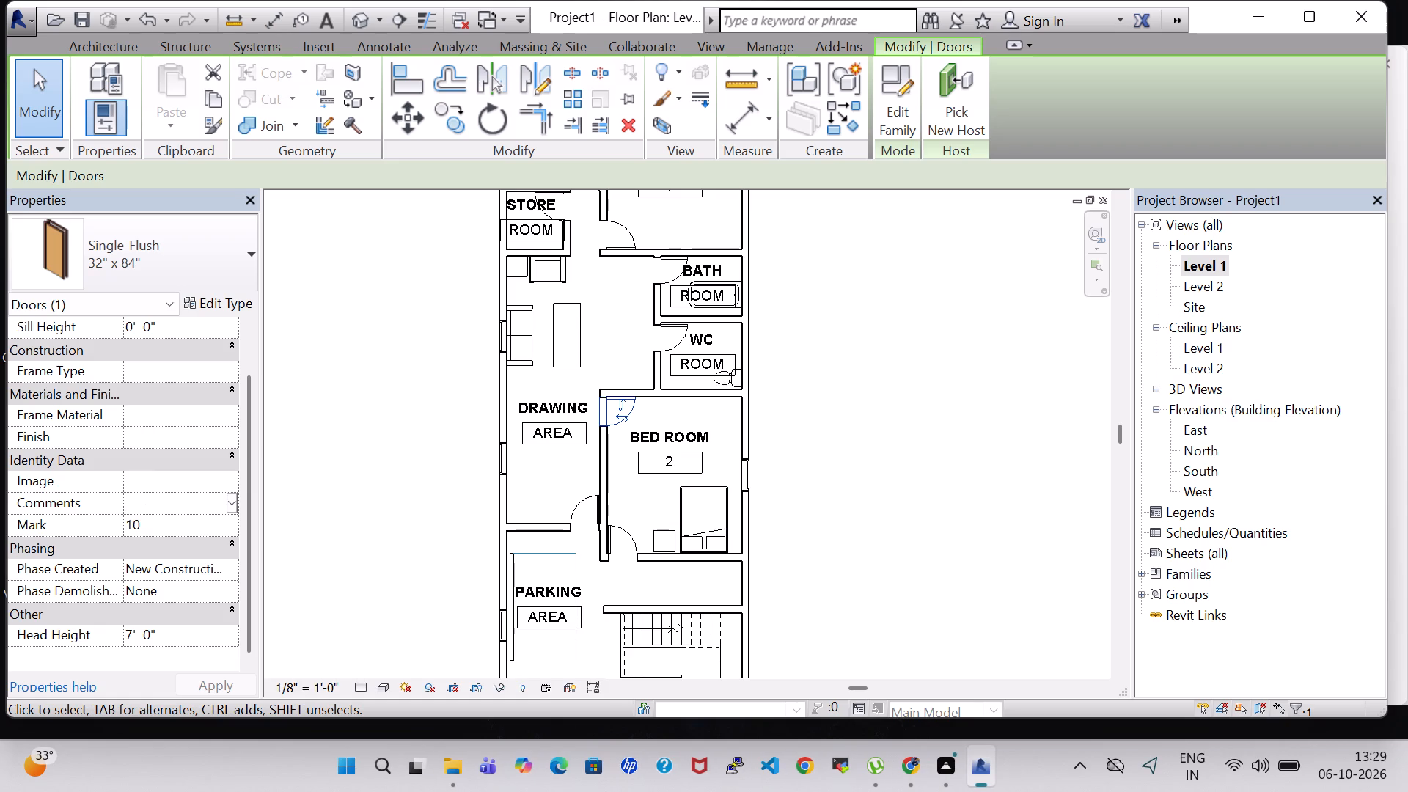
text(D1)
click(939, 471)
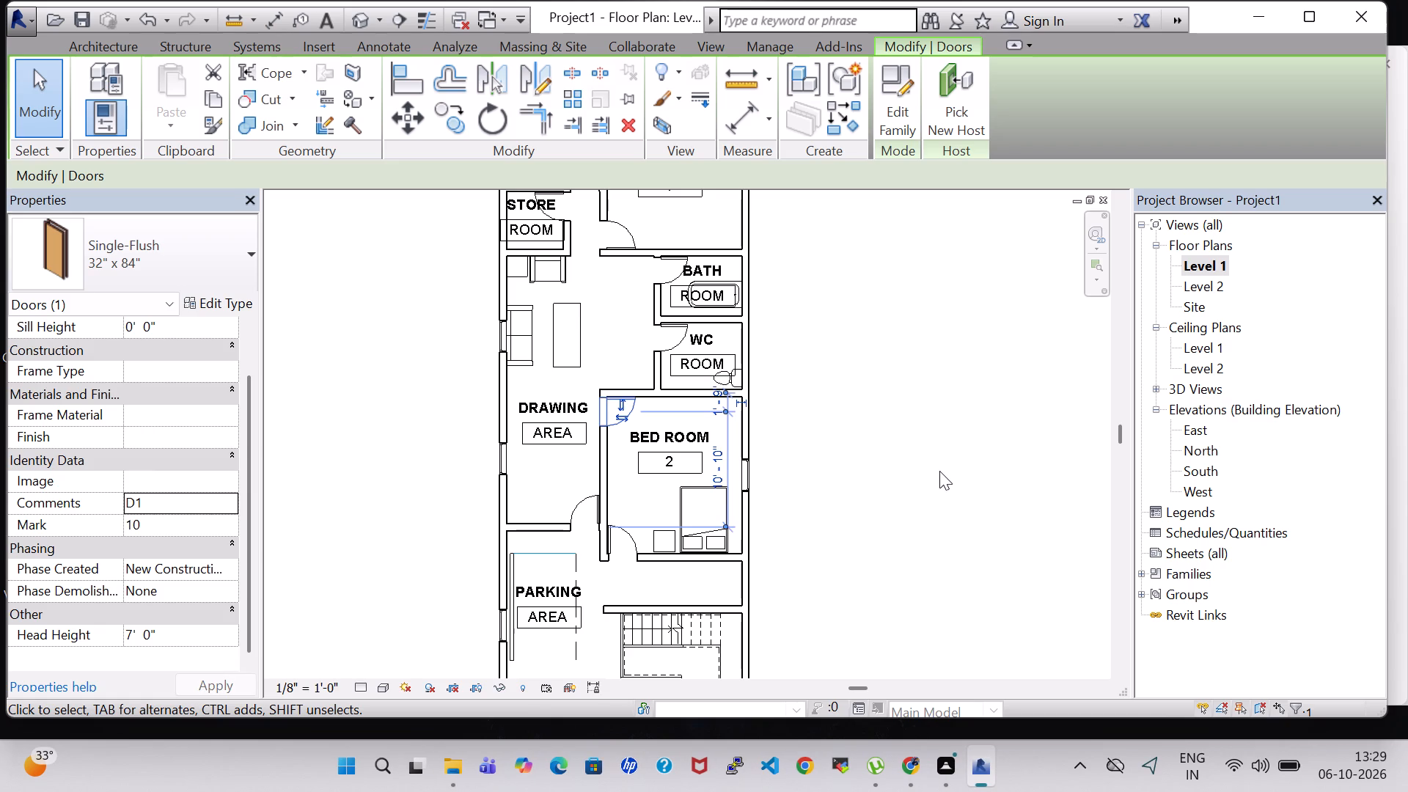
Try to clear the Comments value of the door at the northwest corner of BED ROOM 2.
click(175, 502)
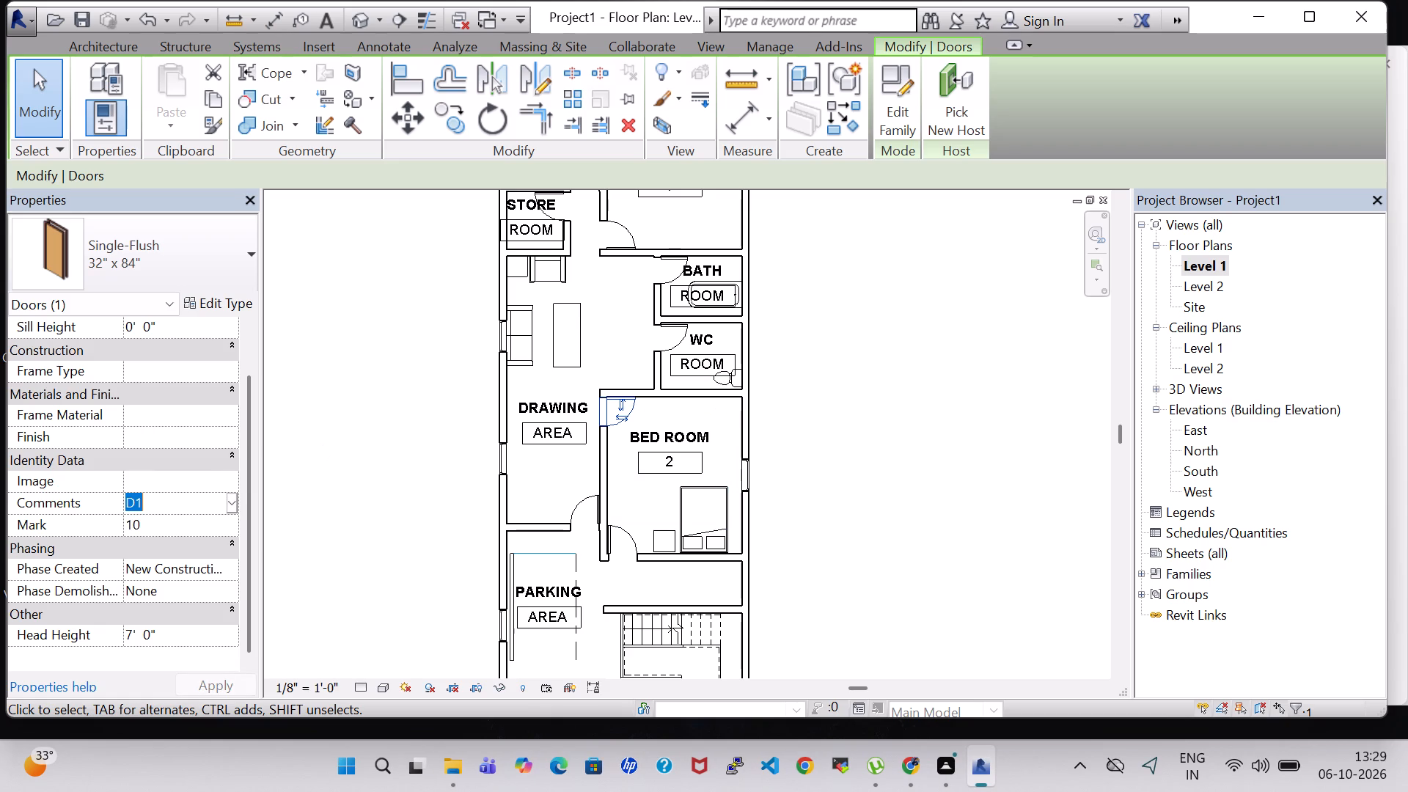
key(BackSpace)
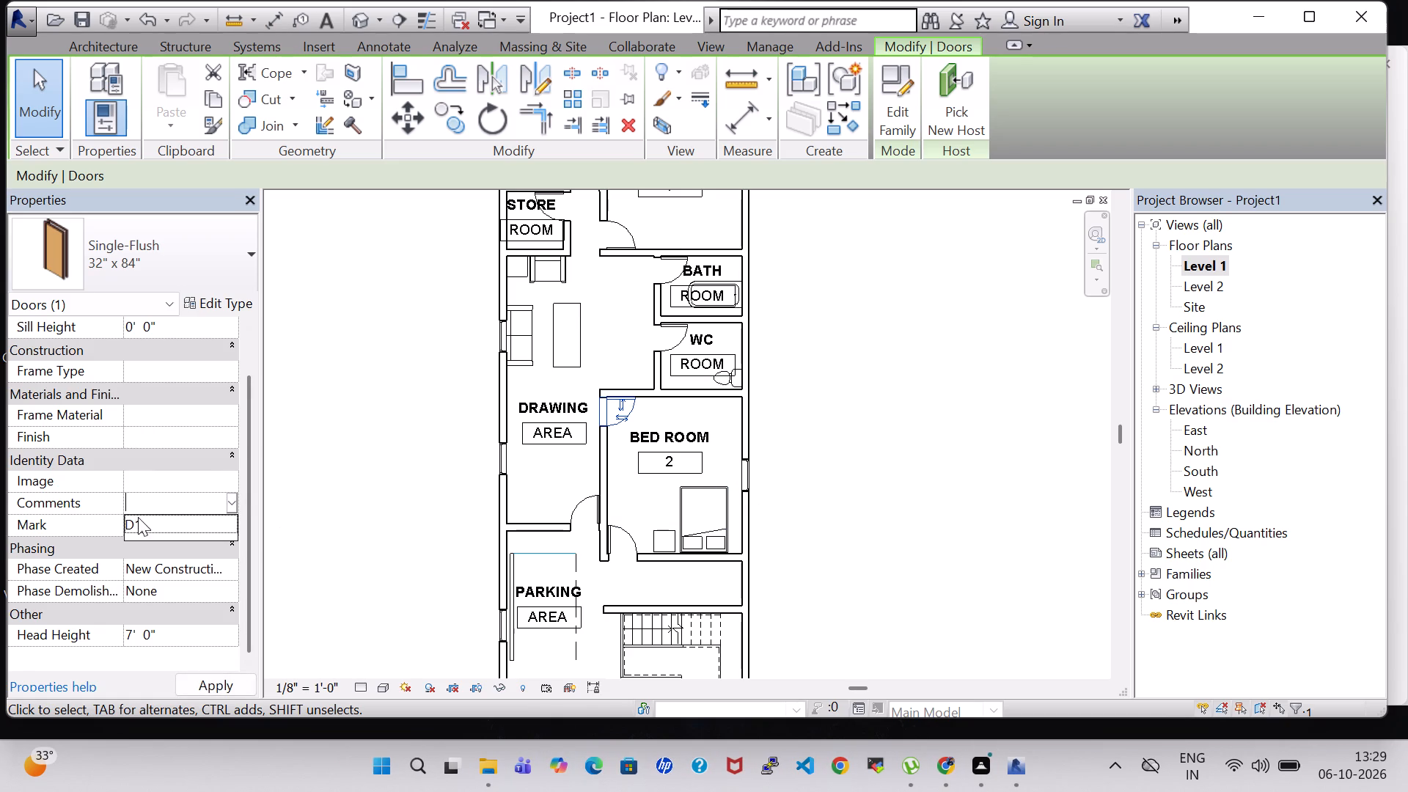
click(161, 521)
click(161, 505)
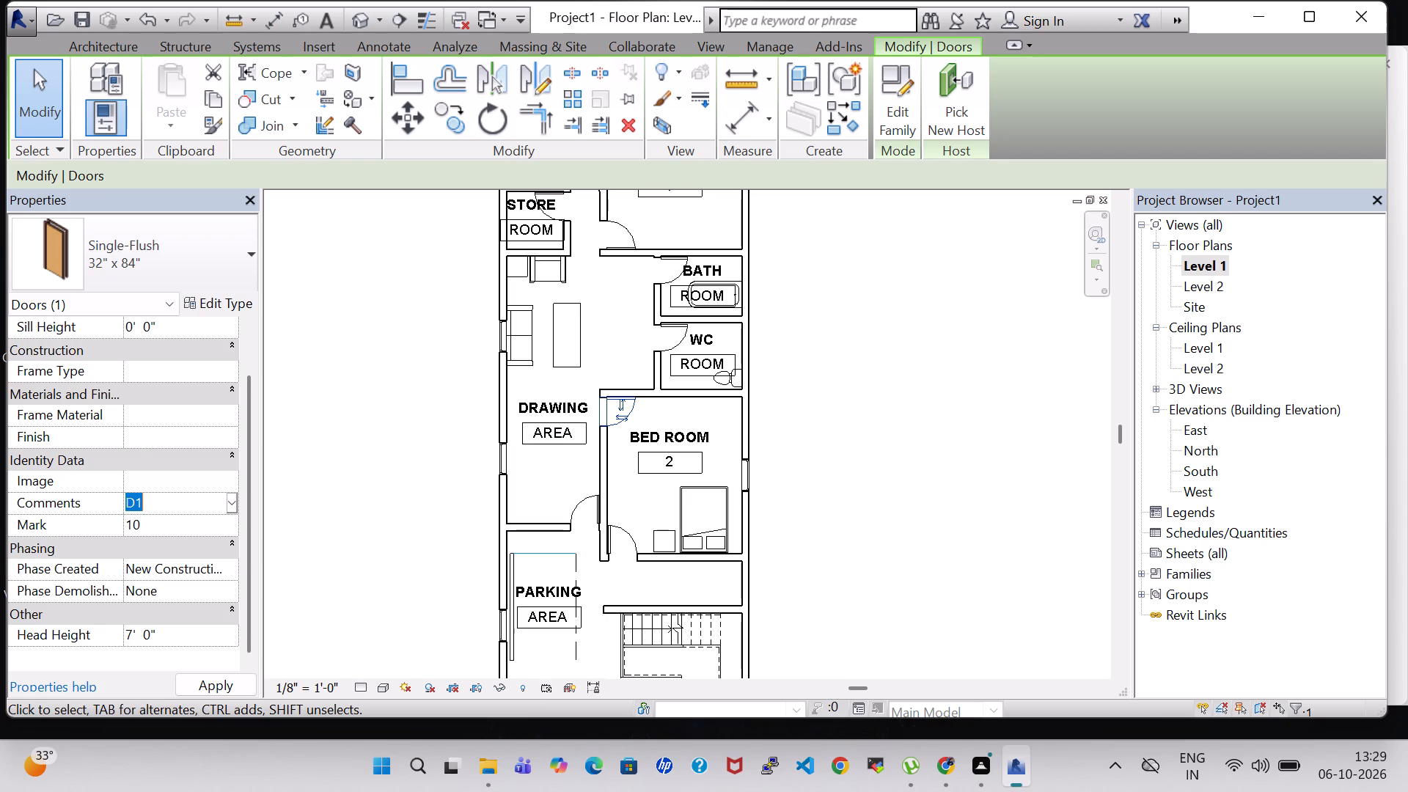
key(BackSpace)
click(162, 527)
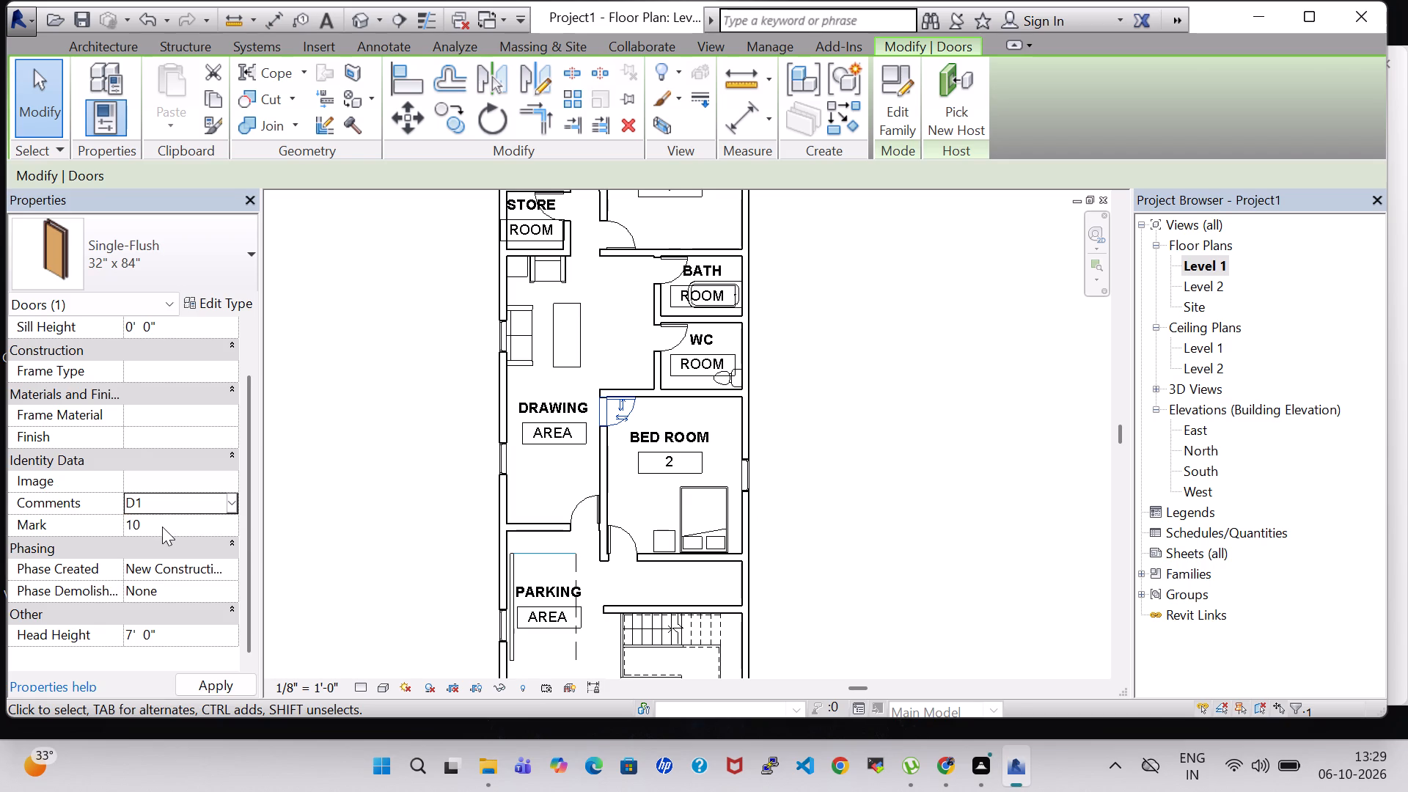
Delete the selected door at the northwest corner of BED ROOM 2.
key(BackSpace)
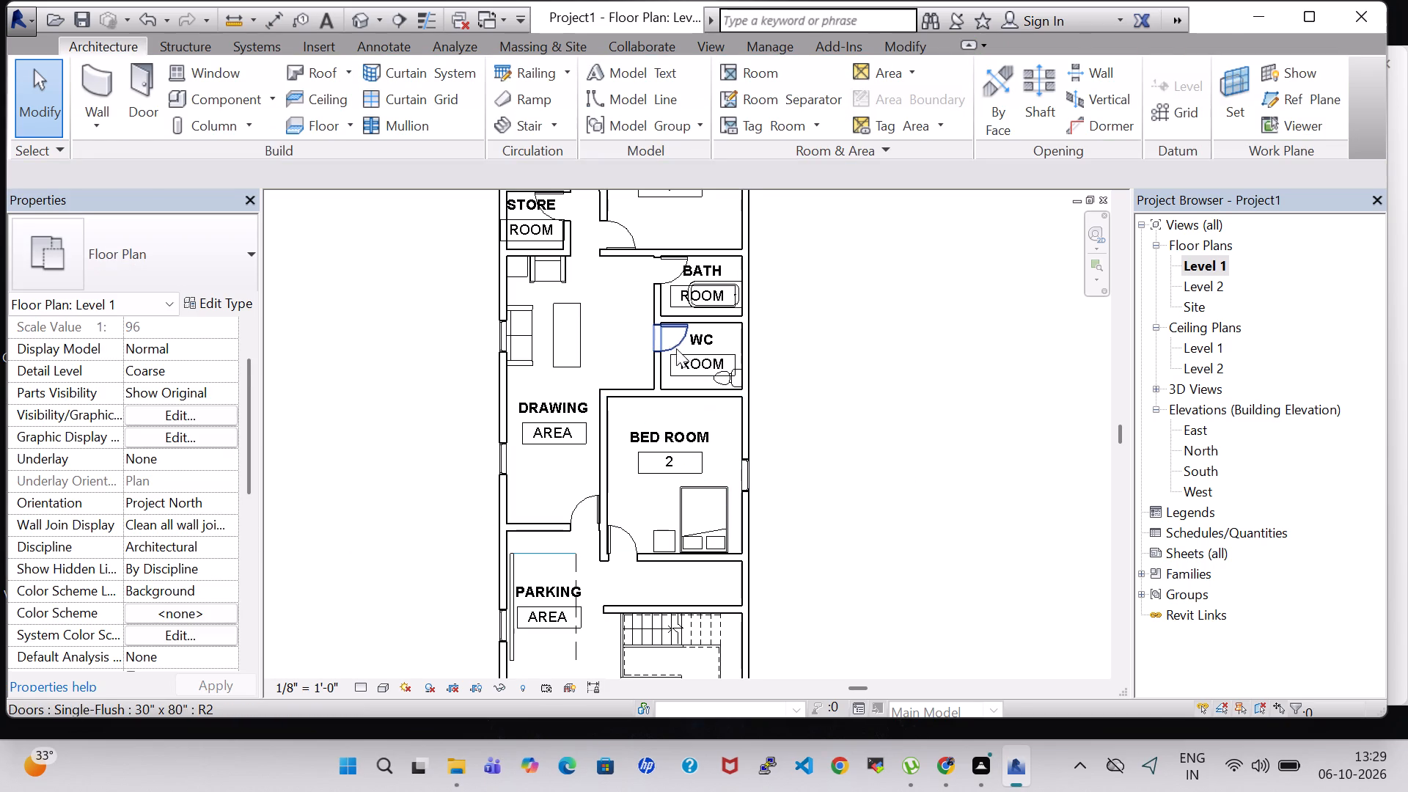
Examine the type parameters of the WC door, including its dimensions and identity data, leaving them as they are.
click(668, 342)
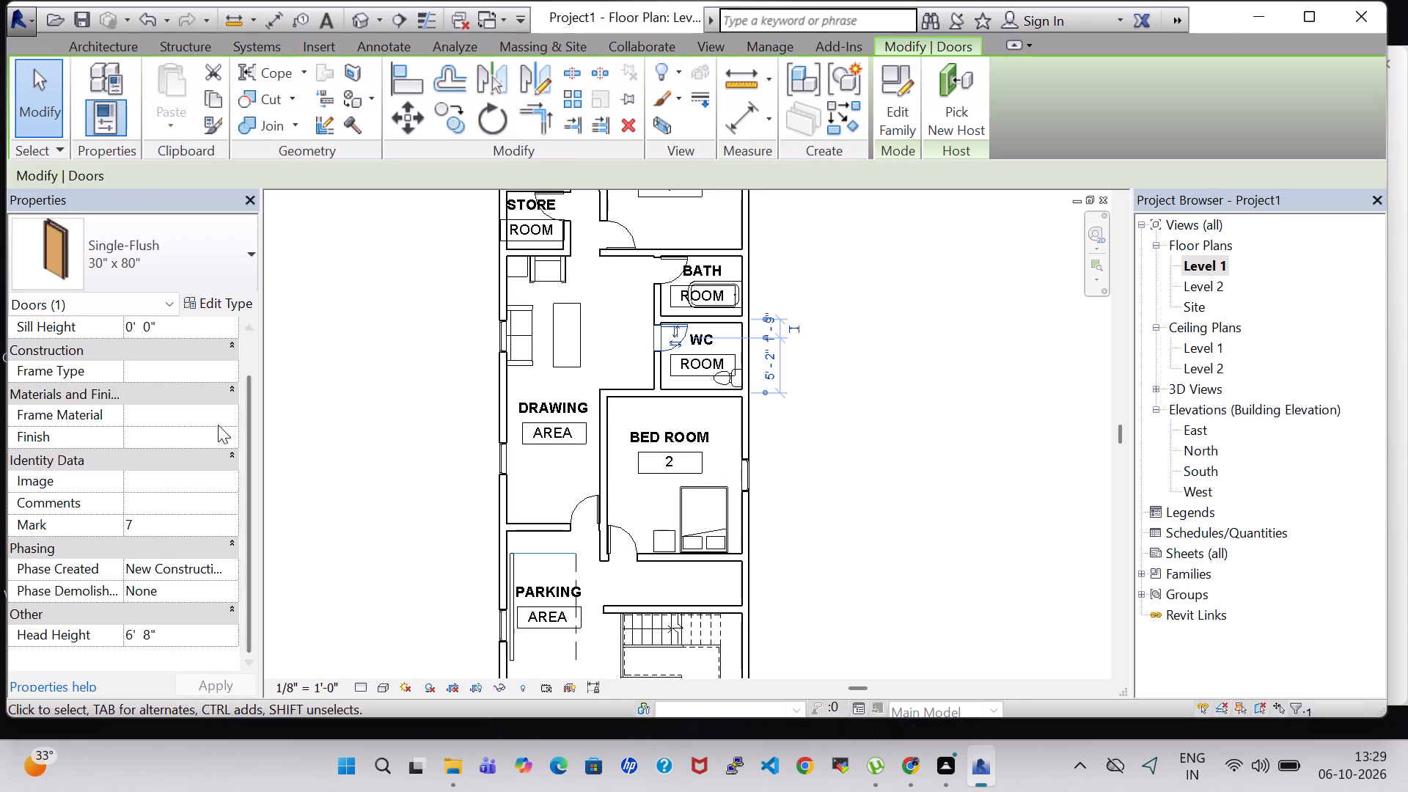
click(225, 308)
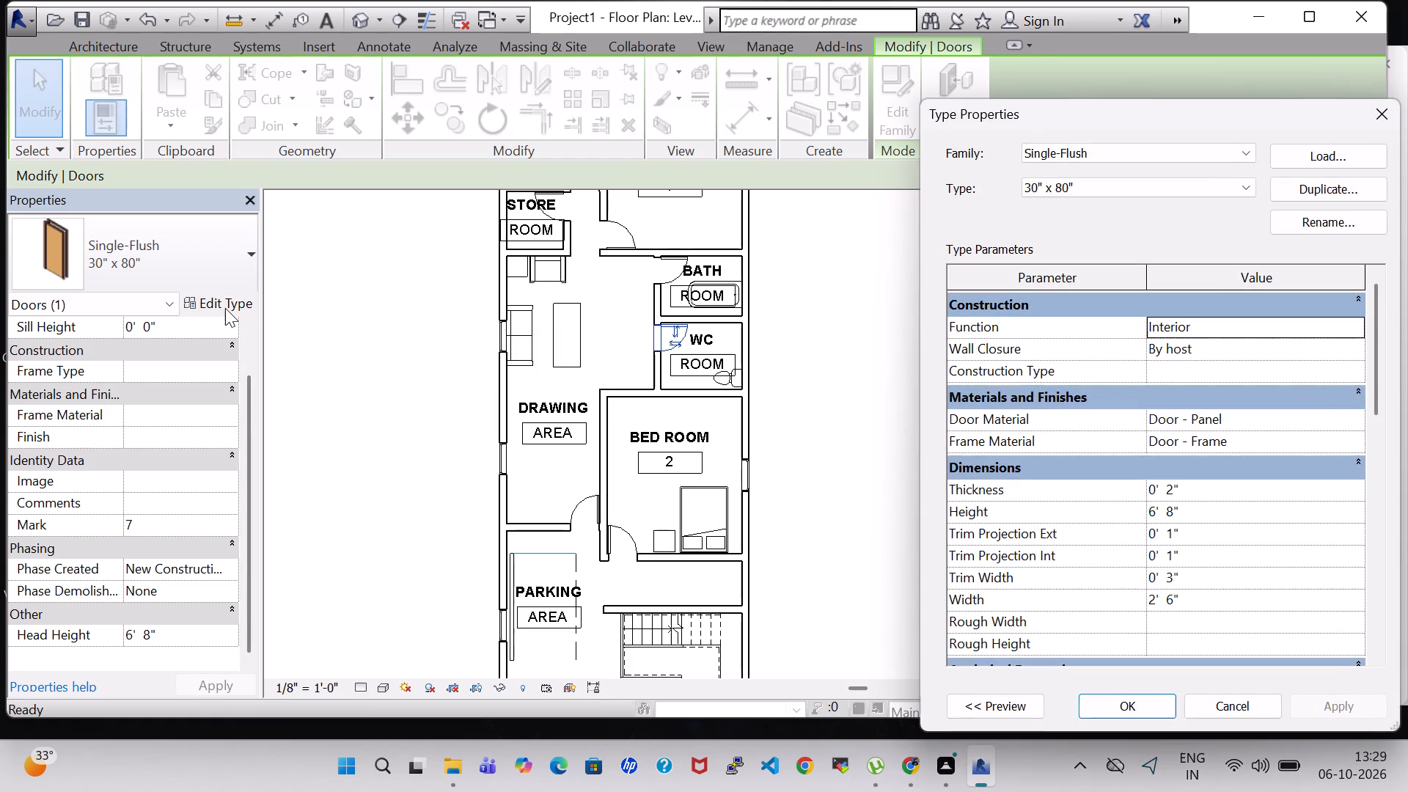
scroll(1237, 329, down, 2)
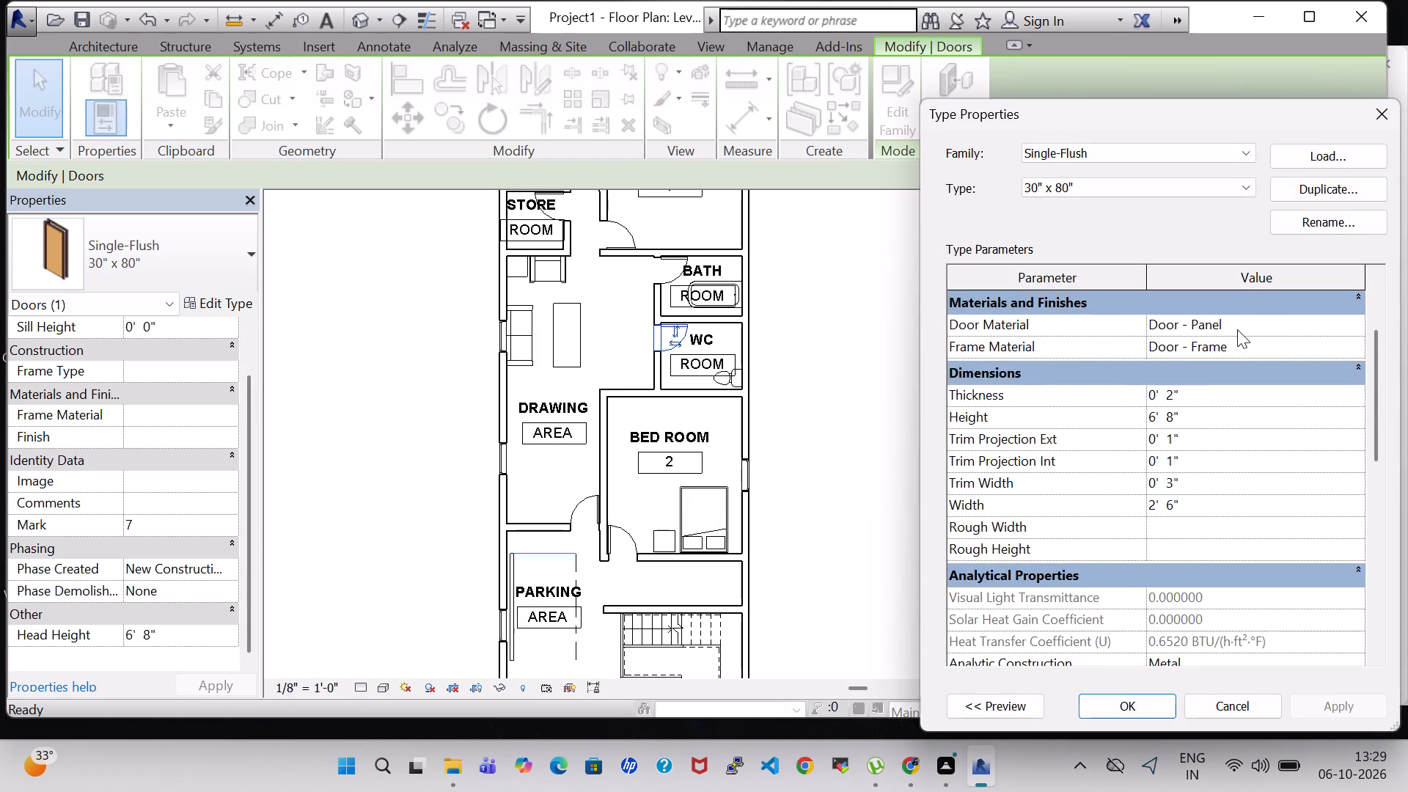
scroll(1237, 329, down, 10)
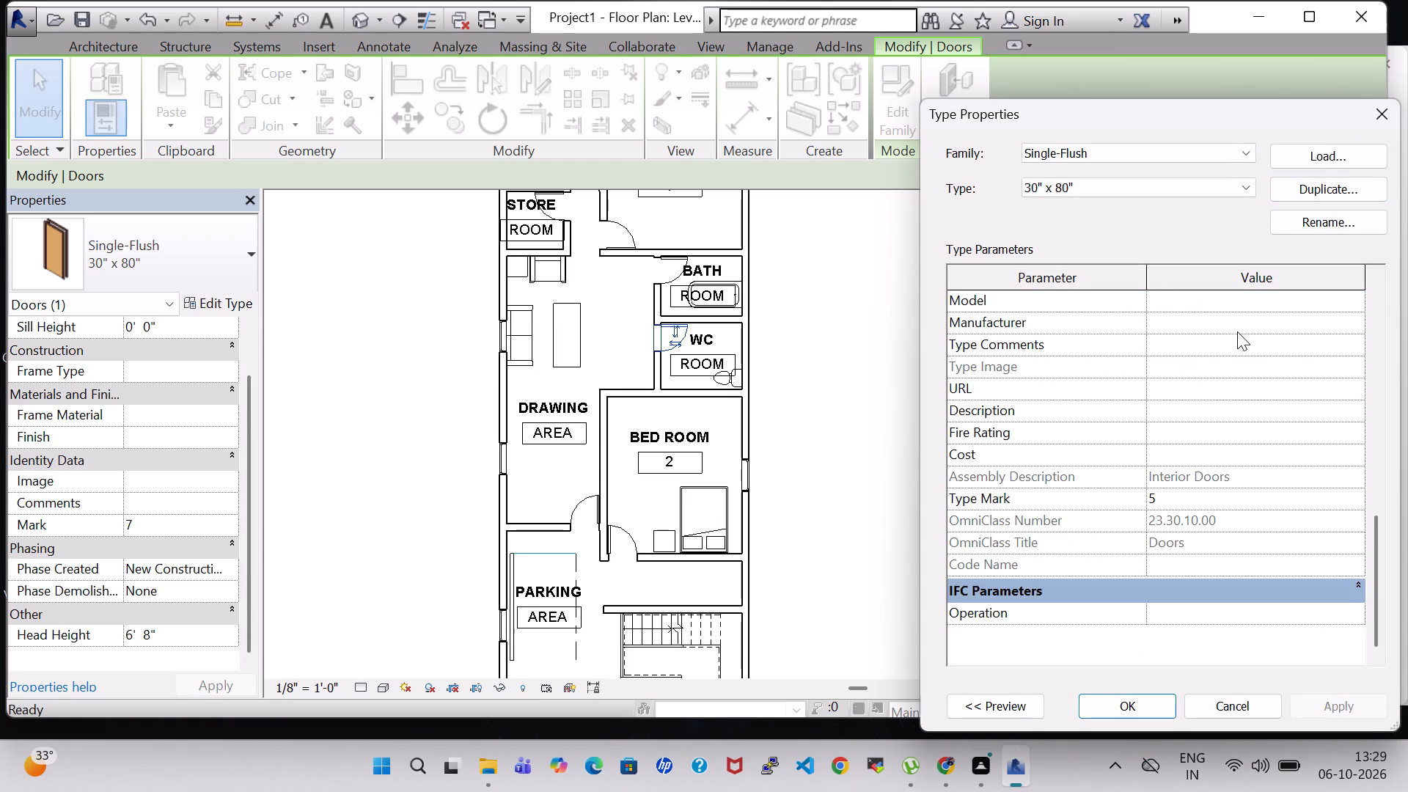
scroll(1169, 439, up, 3)
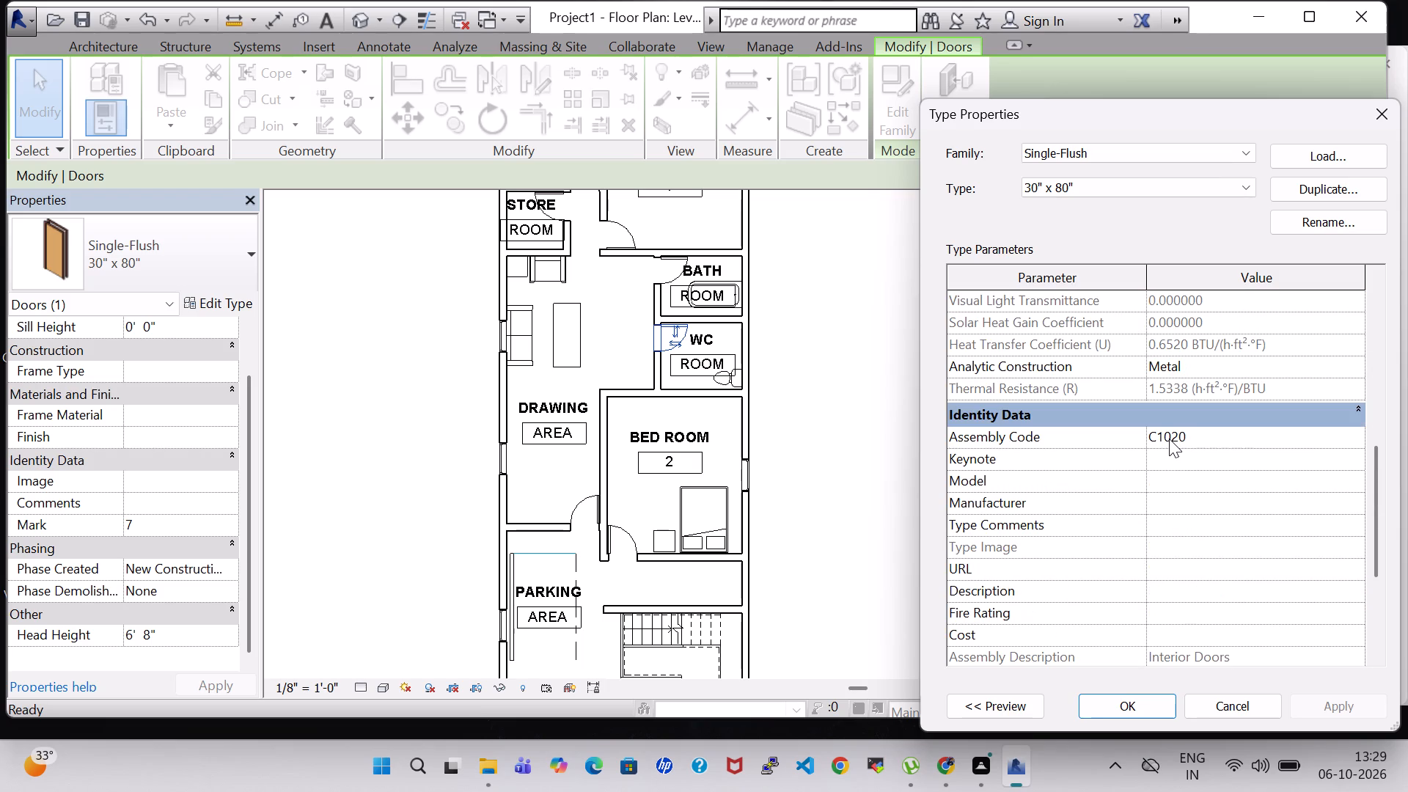
scroll(1169, 439, down, 3)
scroll(1169, 439, up, 2)
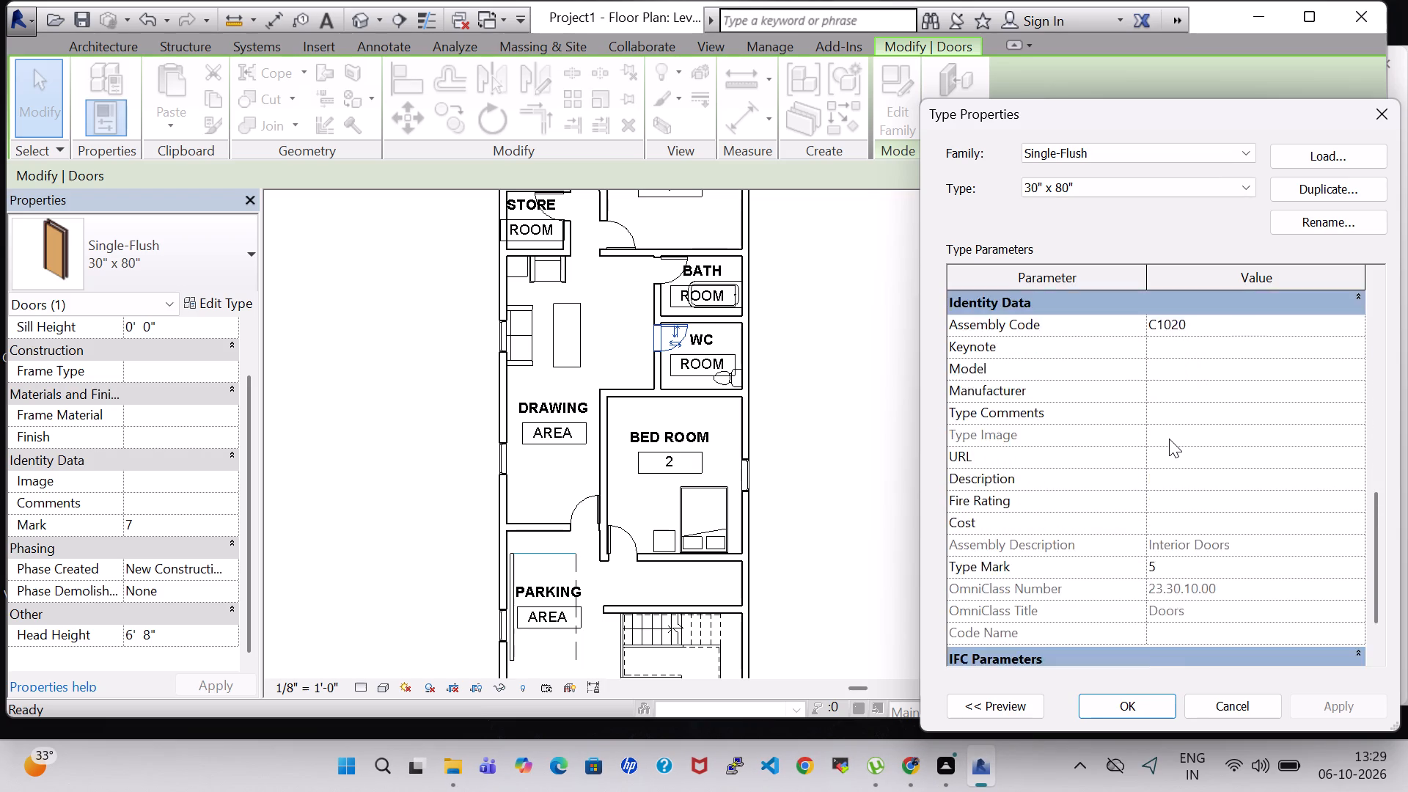
scroll(1169, 439, up, 12)
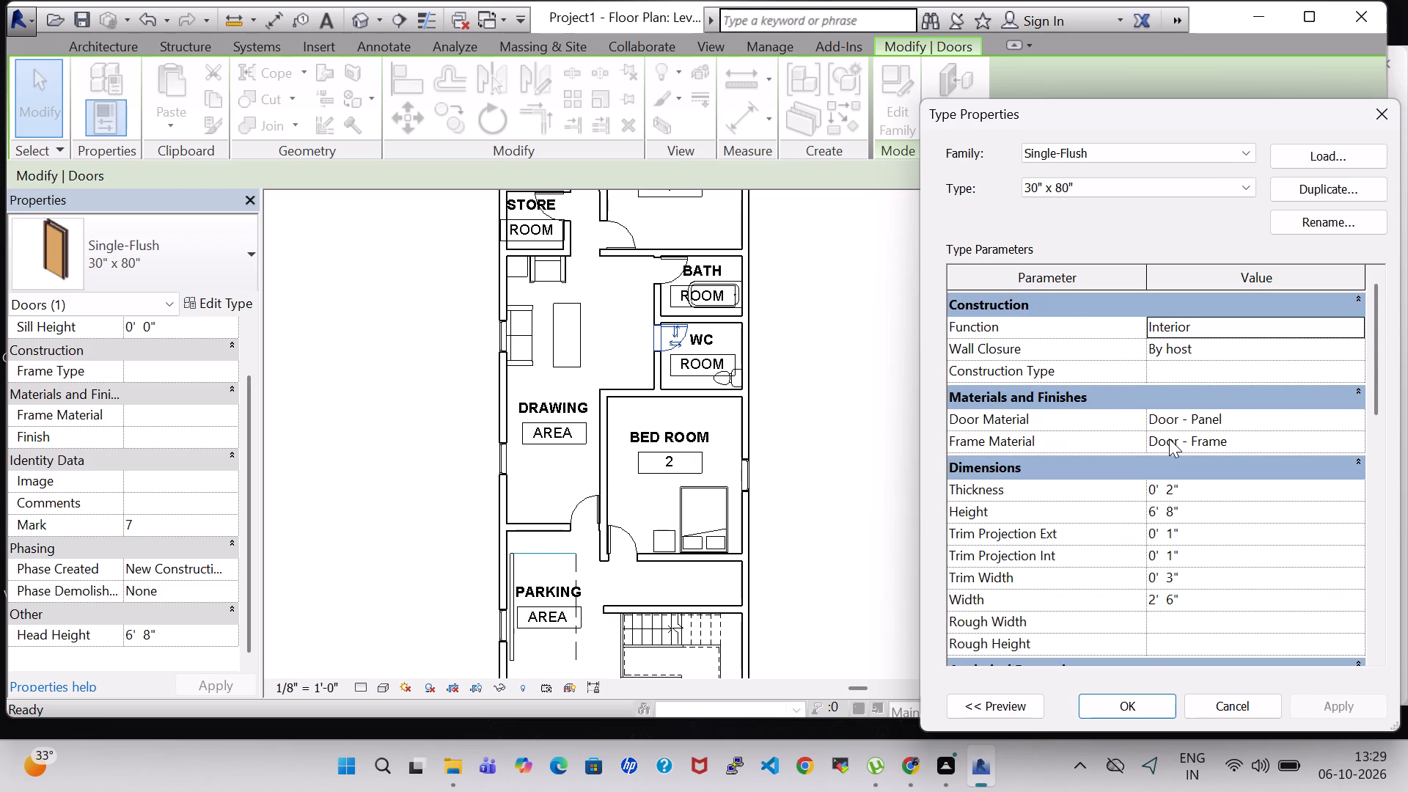
click(1388, 120)
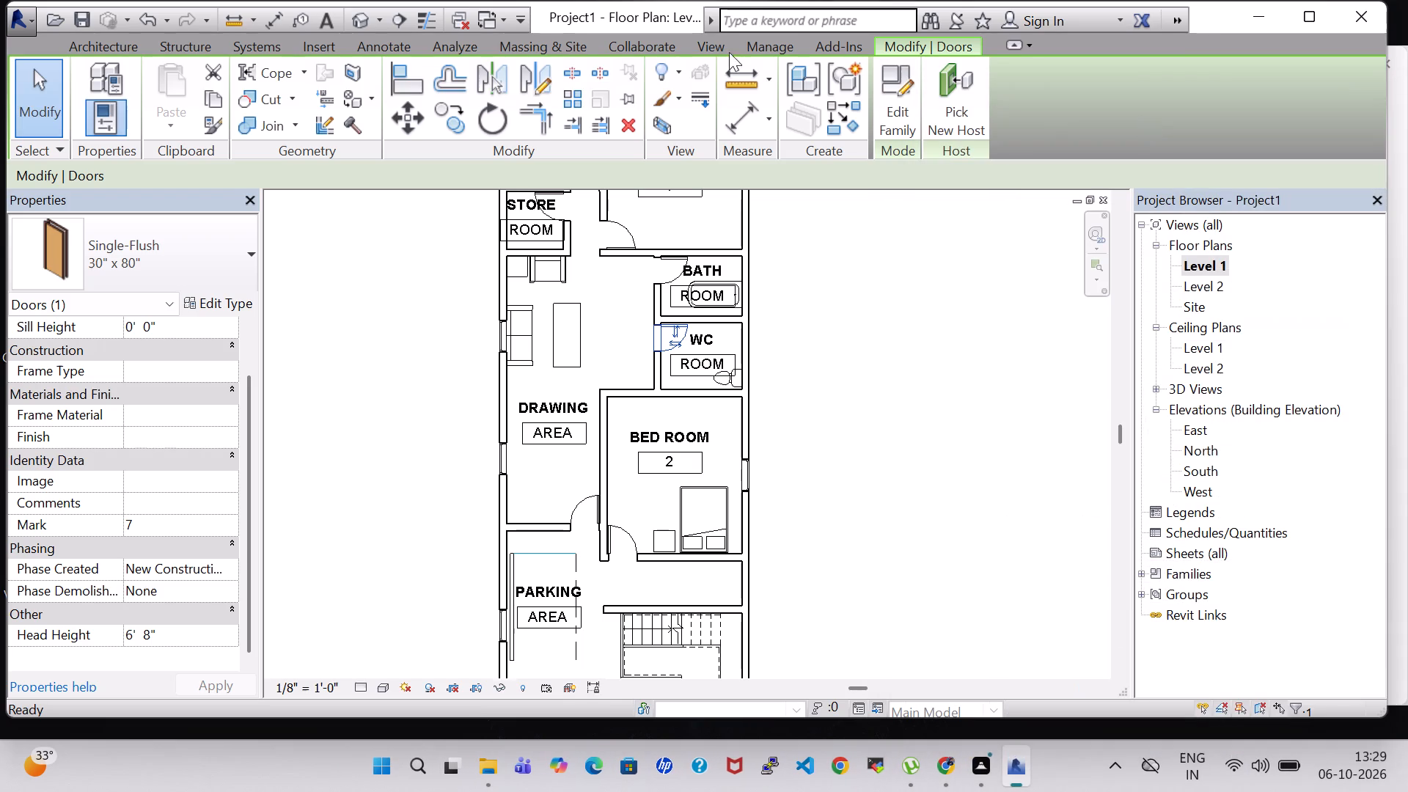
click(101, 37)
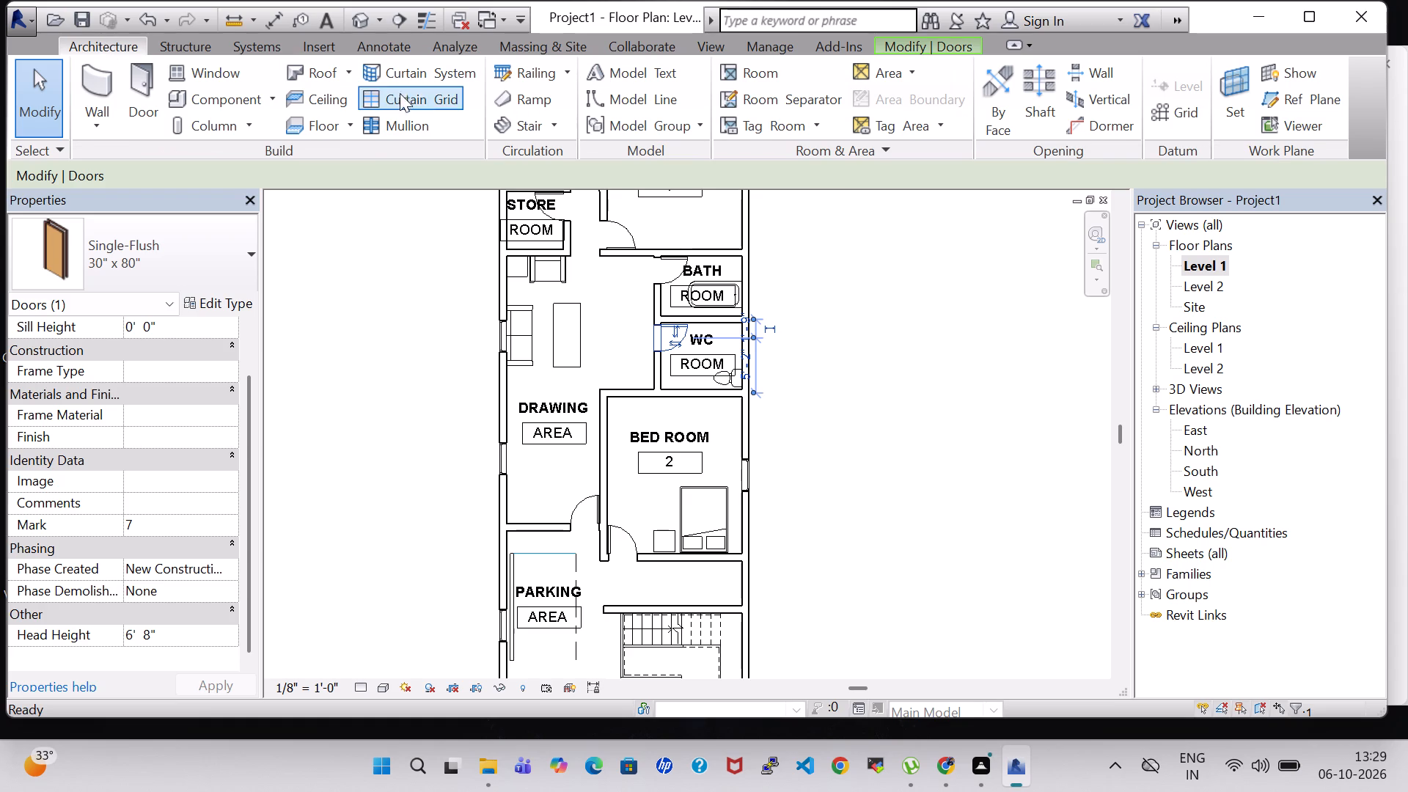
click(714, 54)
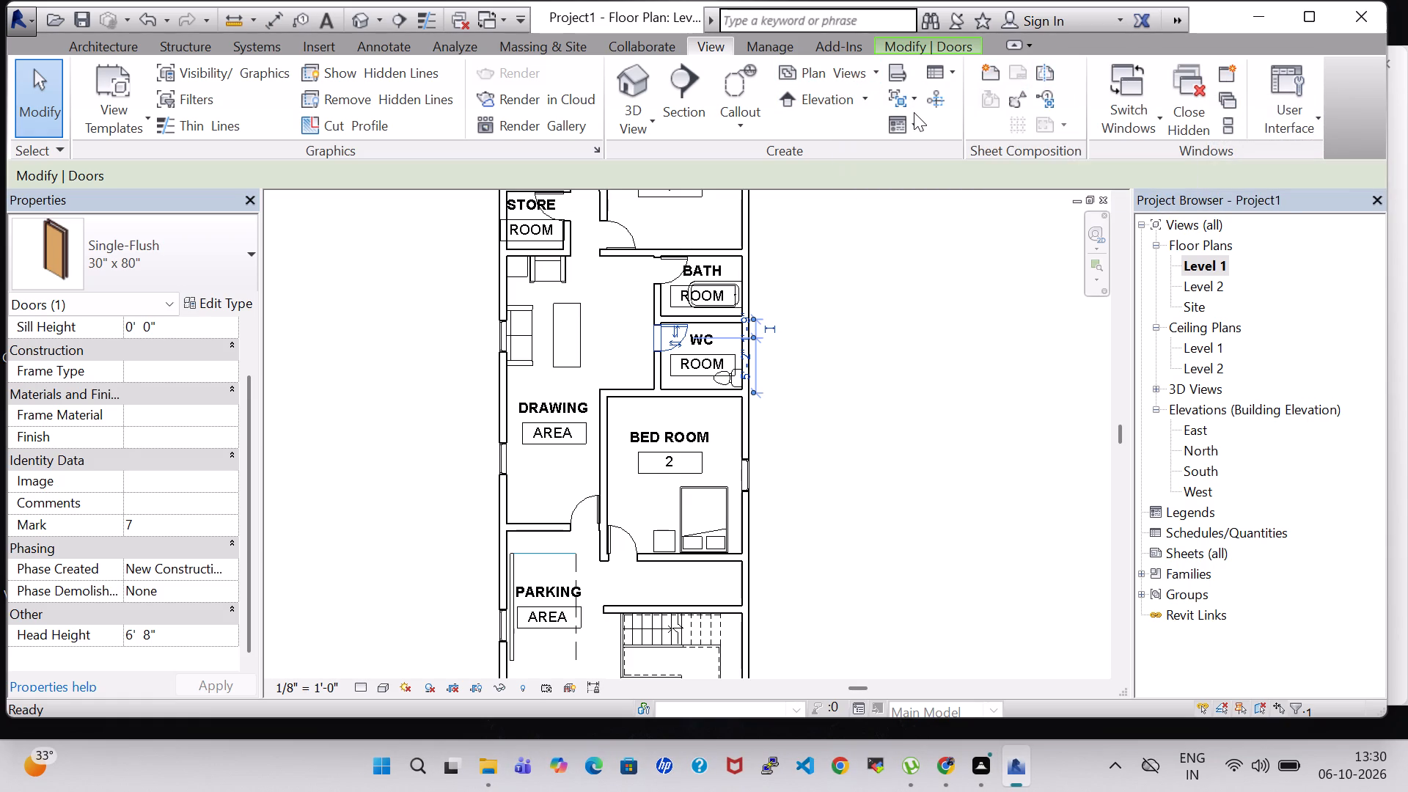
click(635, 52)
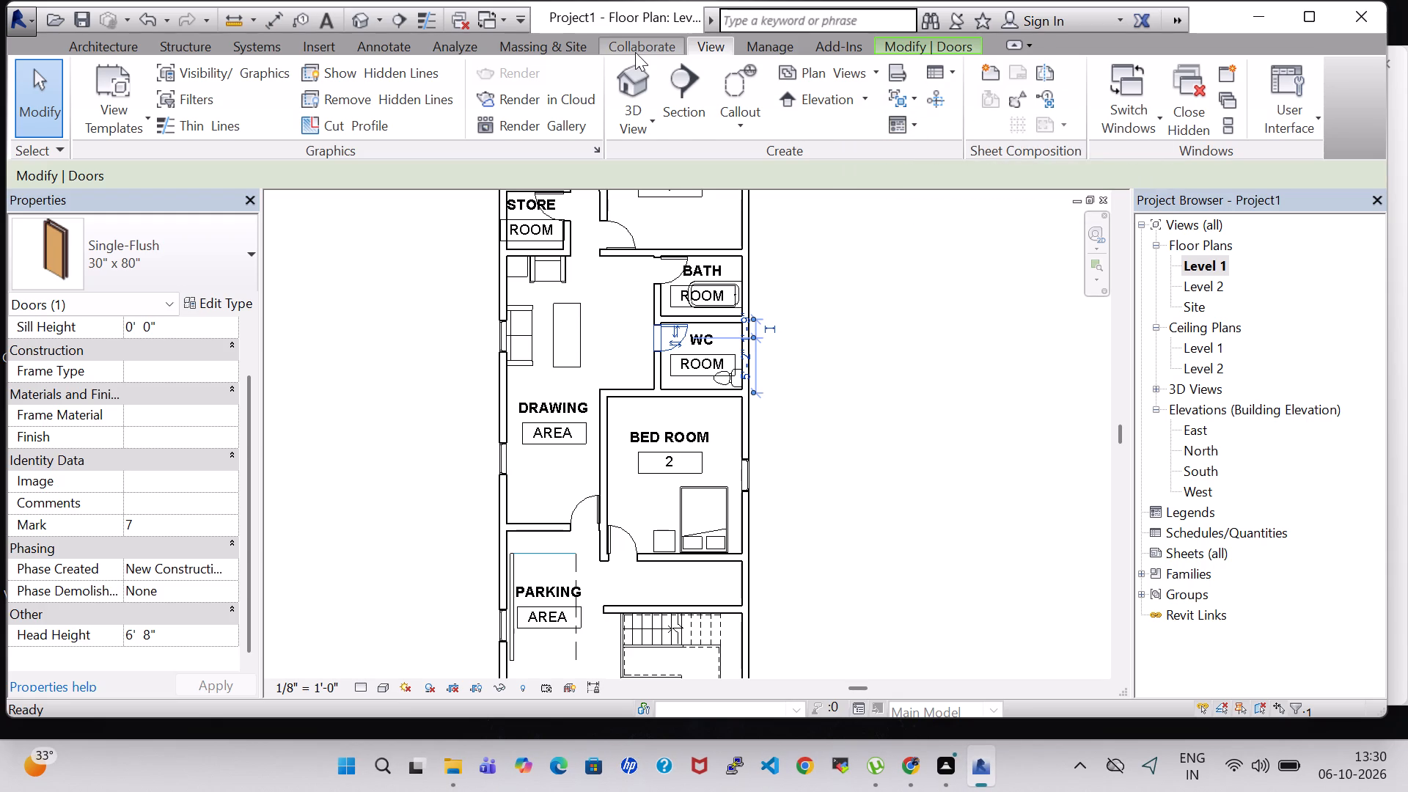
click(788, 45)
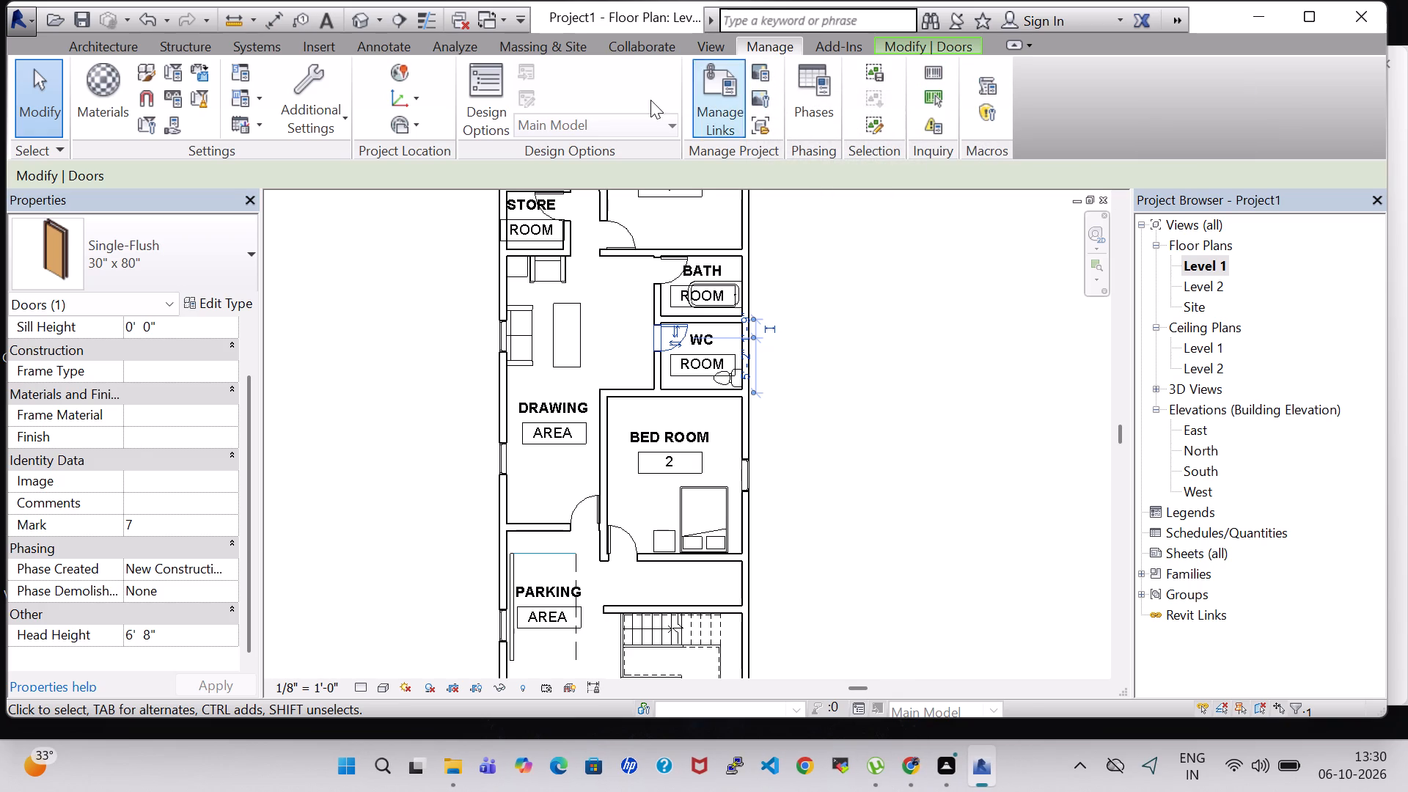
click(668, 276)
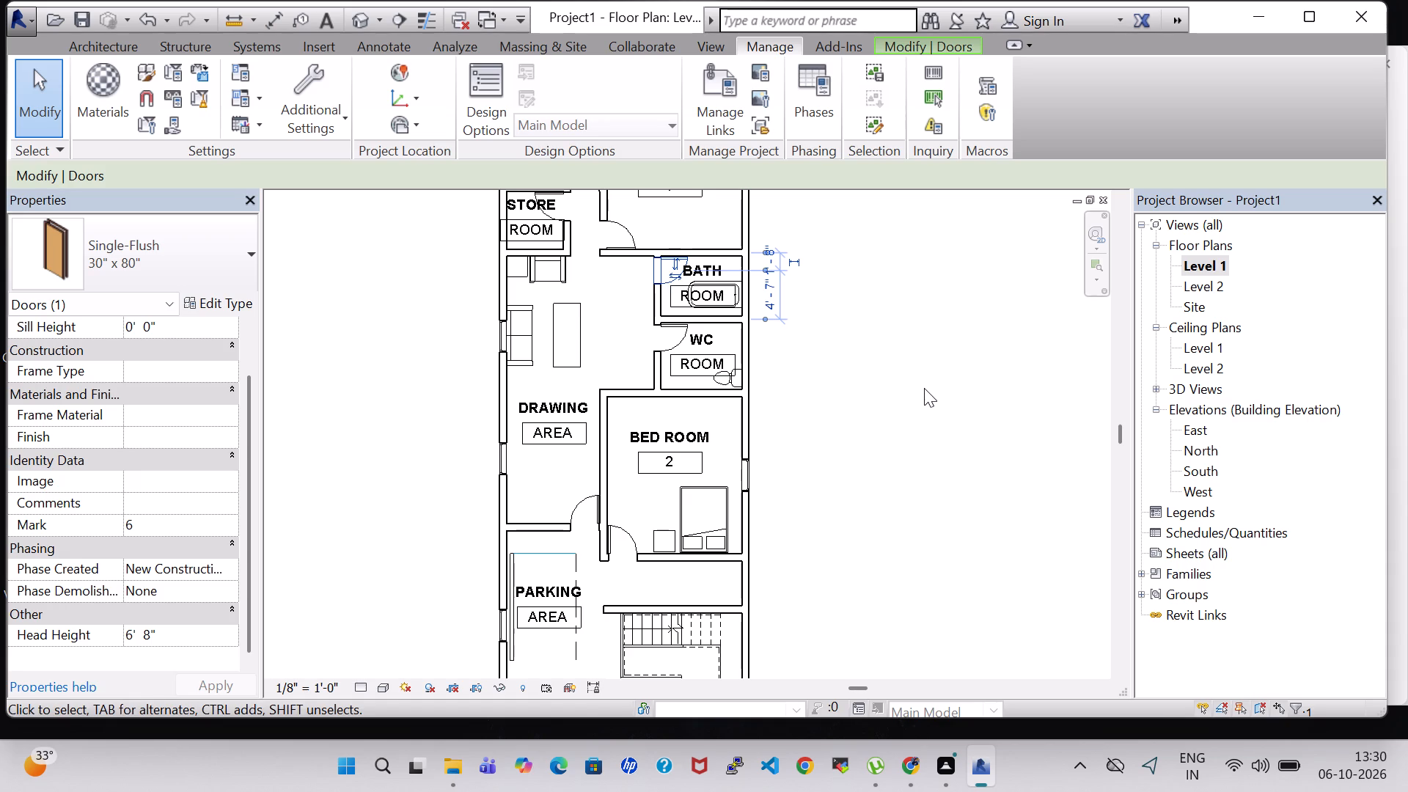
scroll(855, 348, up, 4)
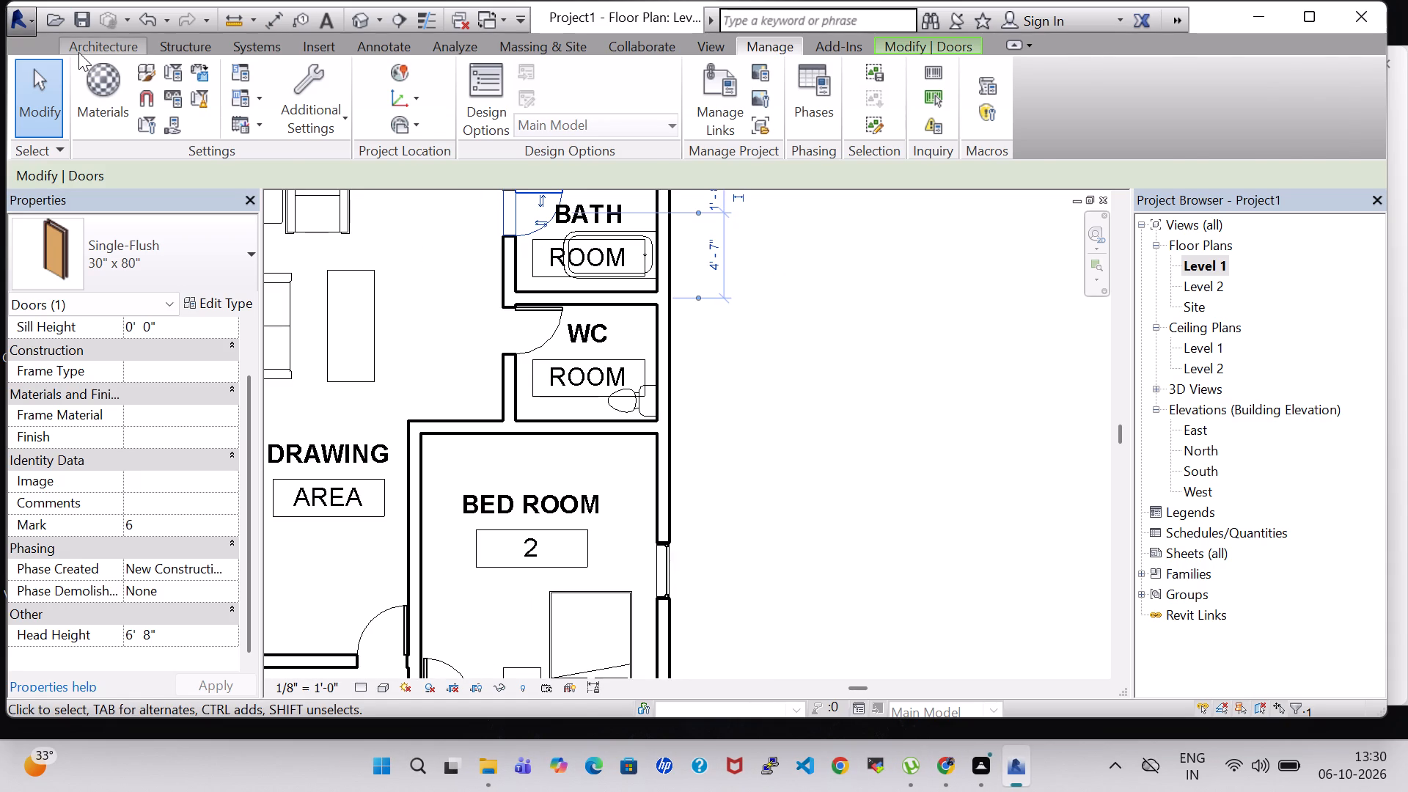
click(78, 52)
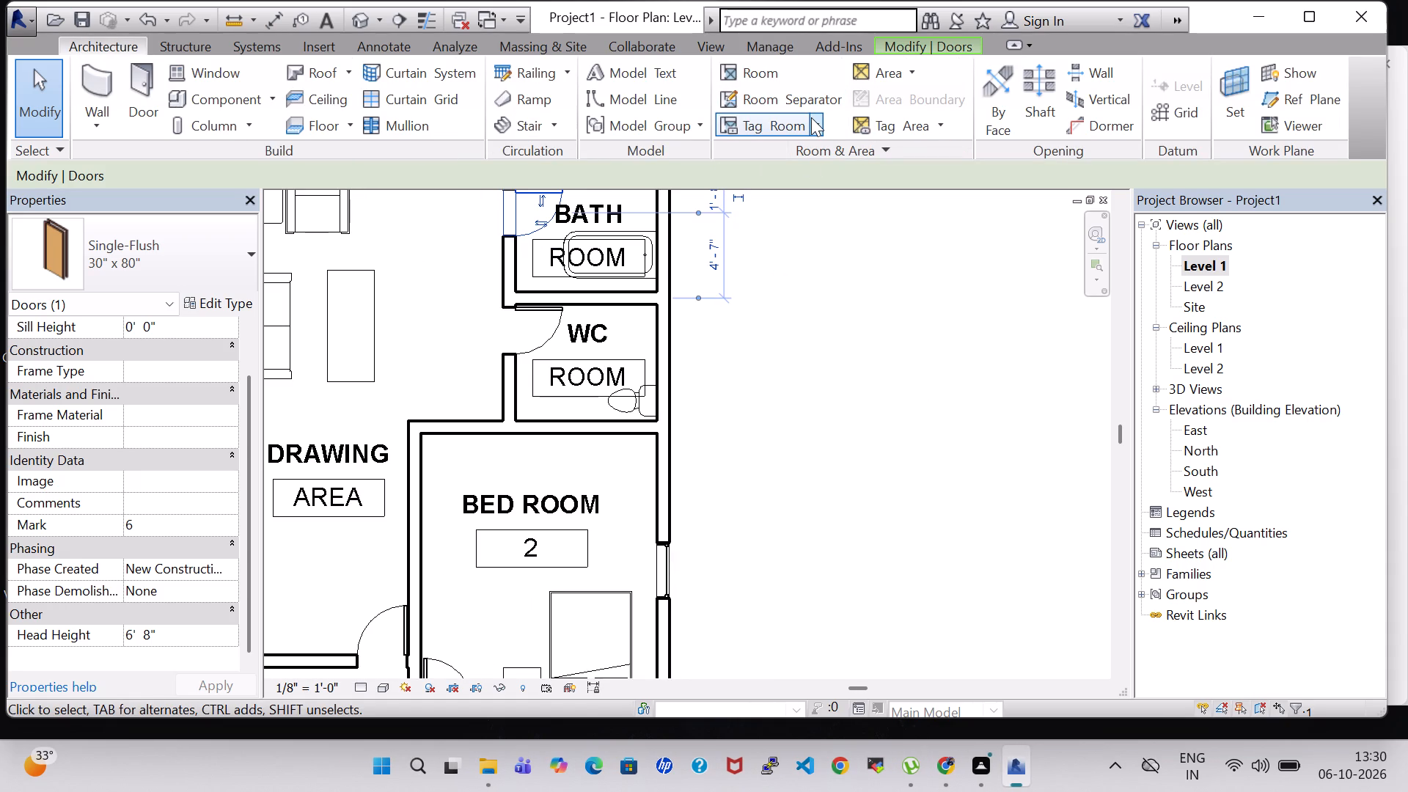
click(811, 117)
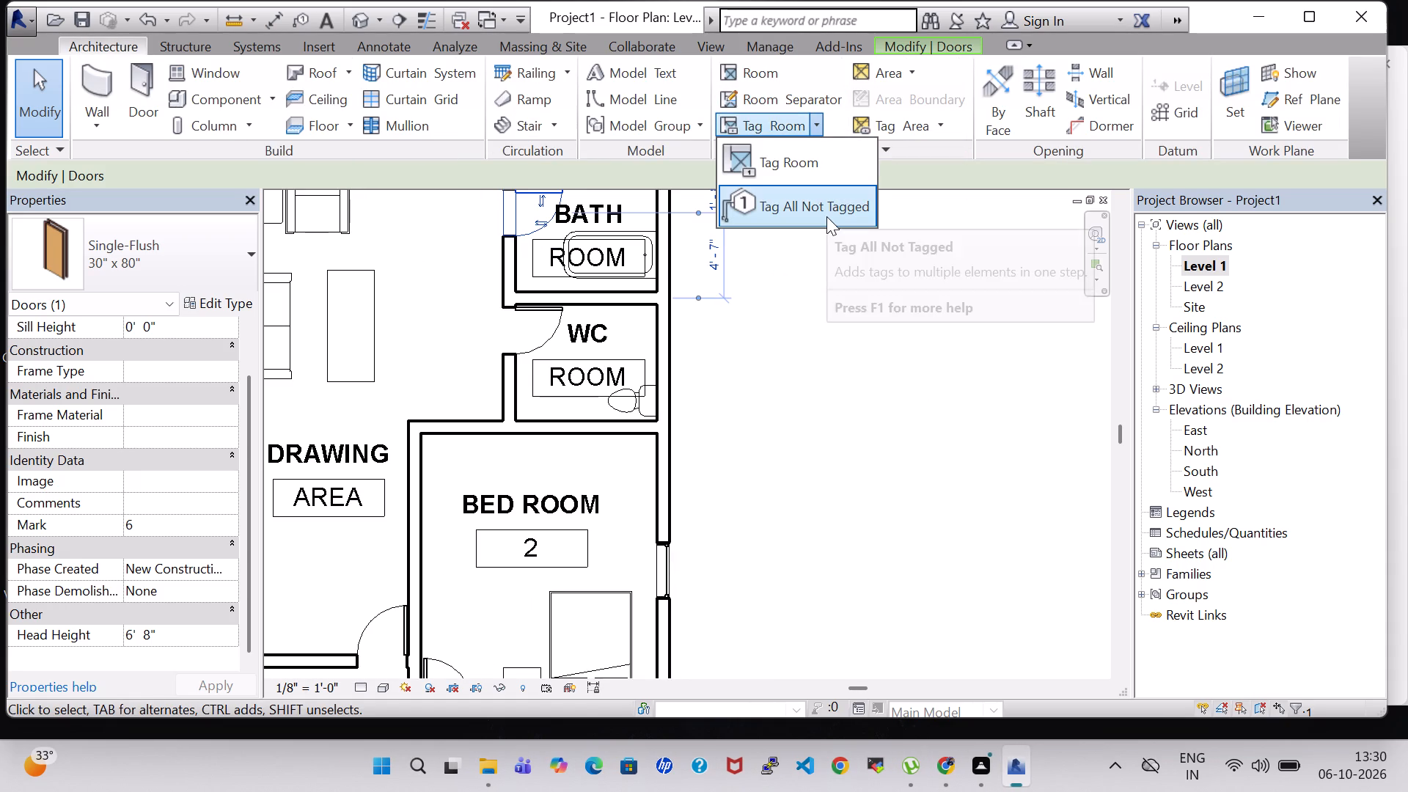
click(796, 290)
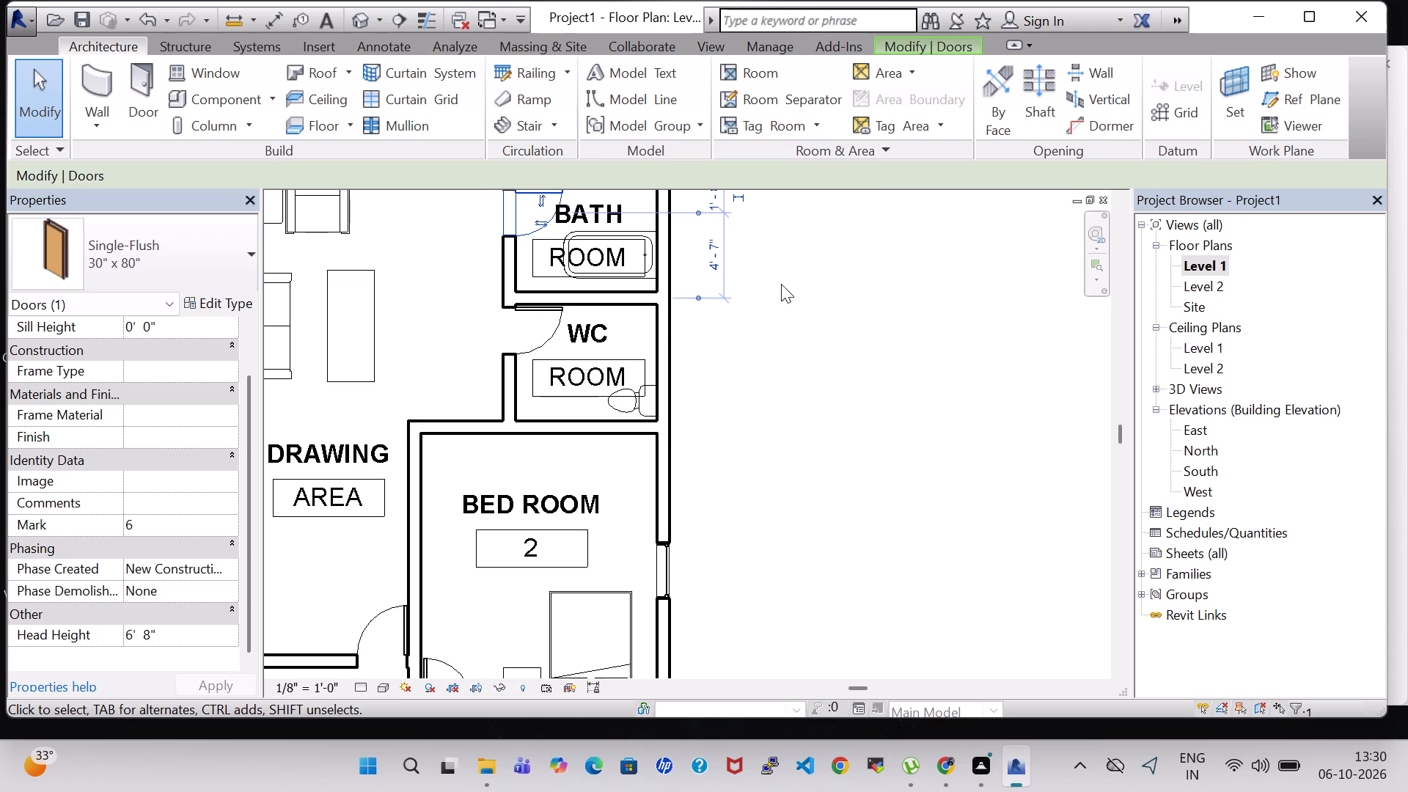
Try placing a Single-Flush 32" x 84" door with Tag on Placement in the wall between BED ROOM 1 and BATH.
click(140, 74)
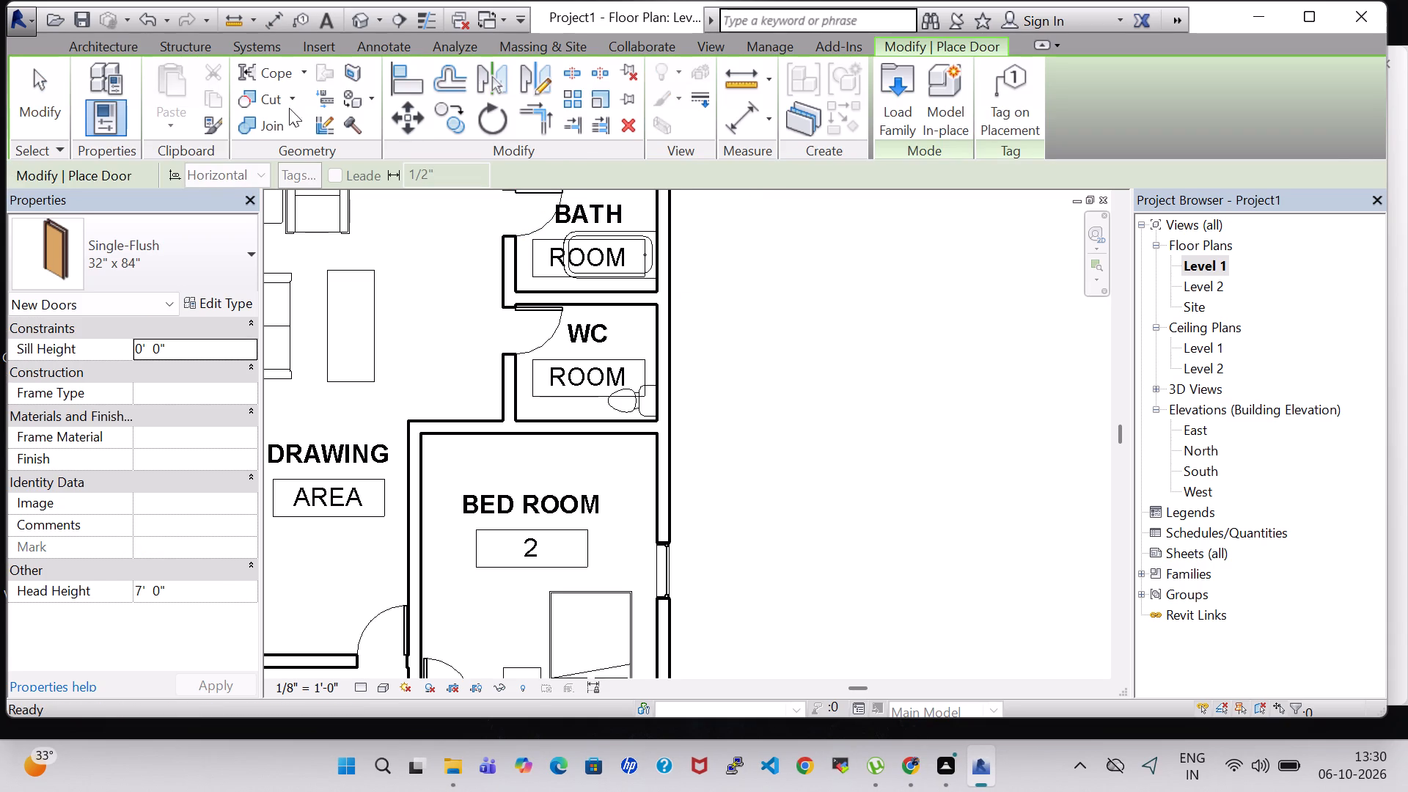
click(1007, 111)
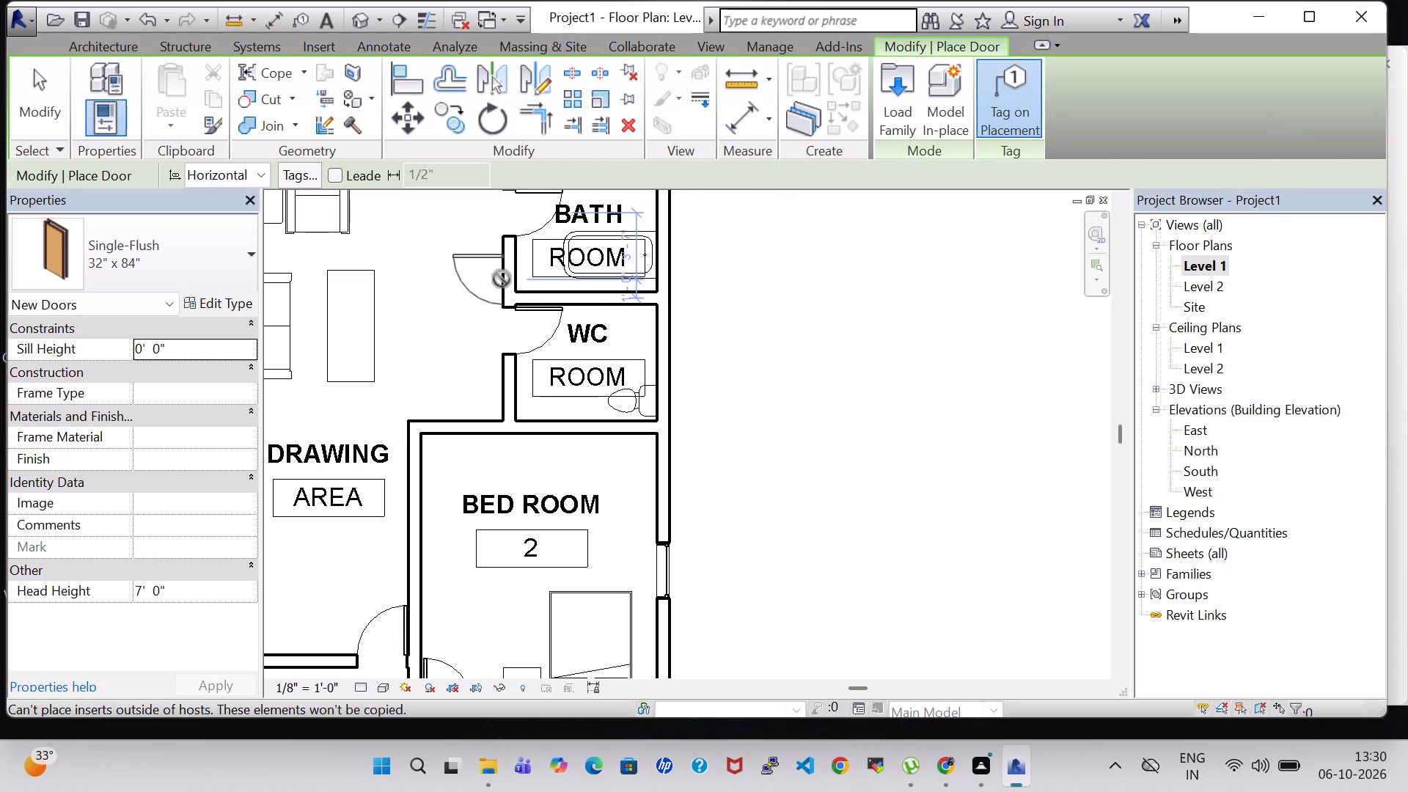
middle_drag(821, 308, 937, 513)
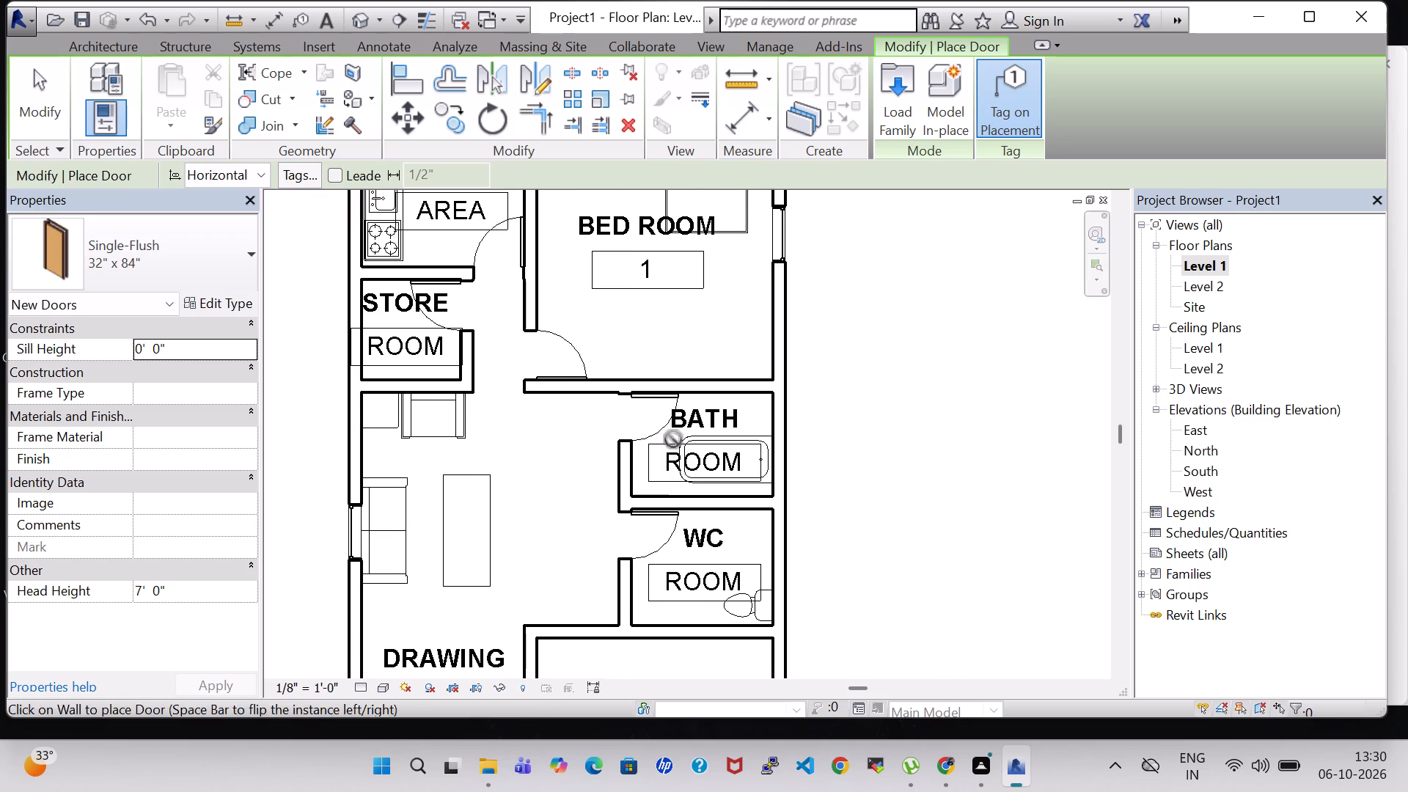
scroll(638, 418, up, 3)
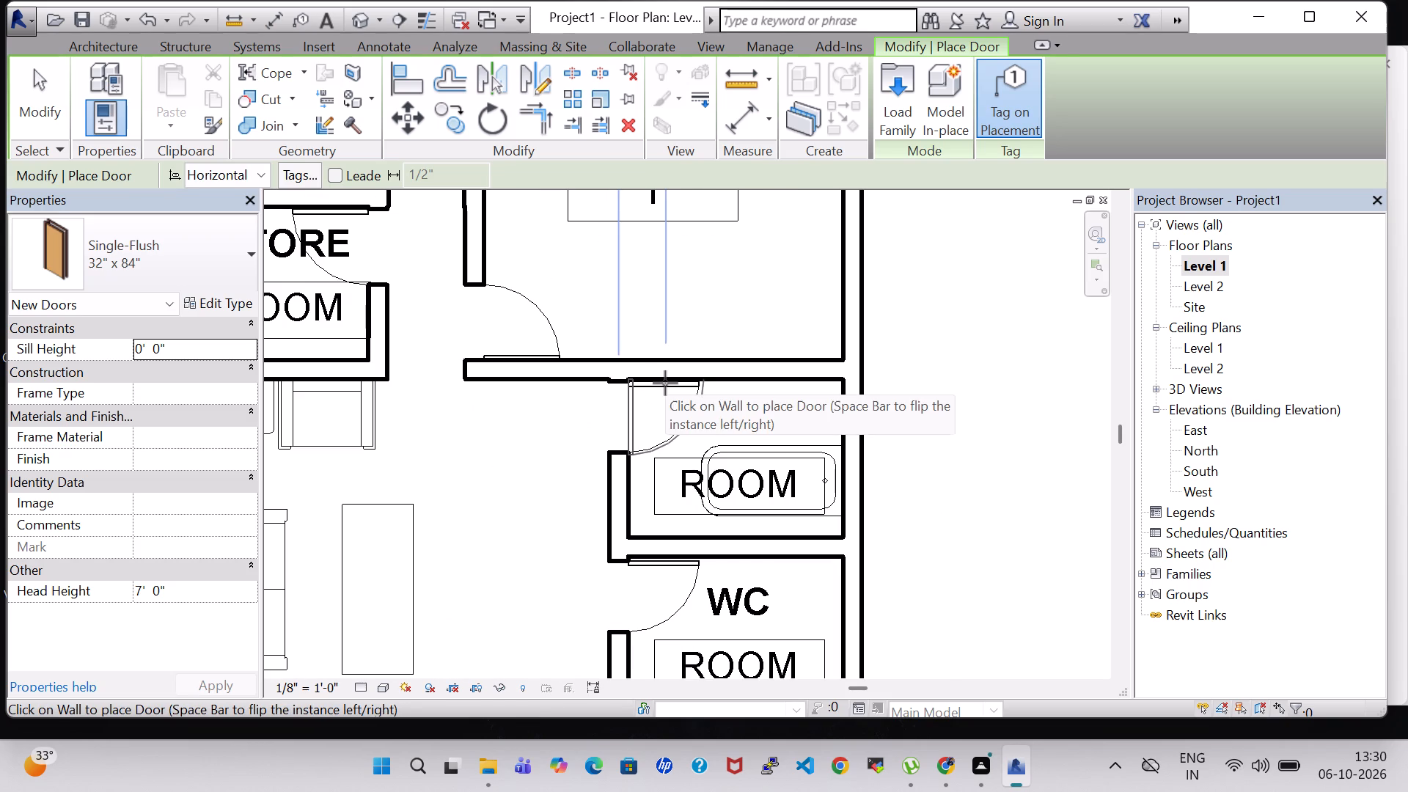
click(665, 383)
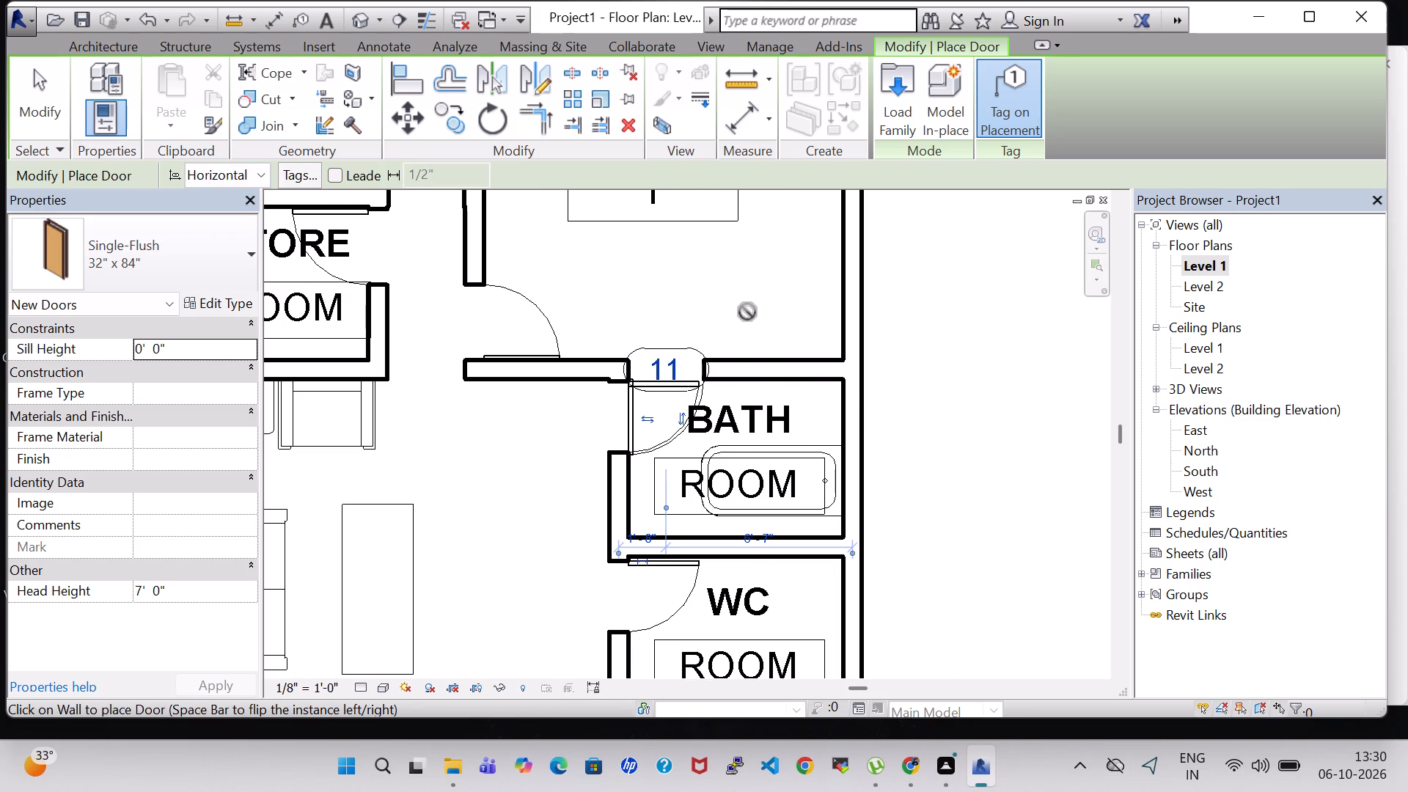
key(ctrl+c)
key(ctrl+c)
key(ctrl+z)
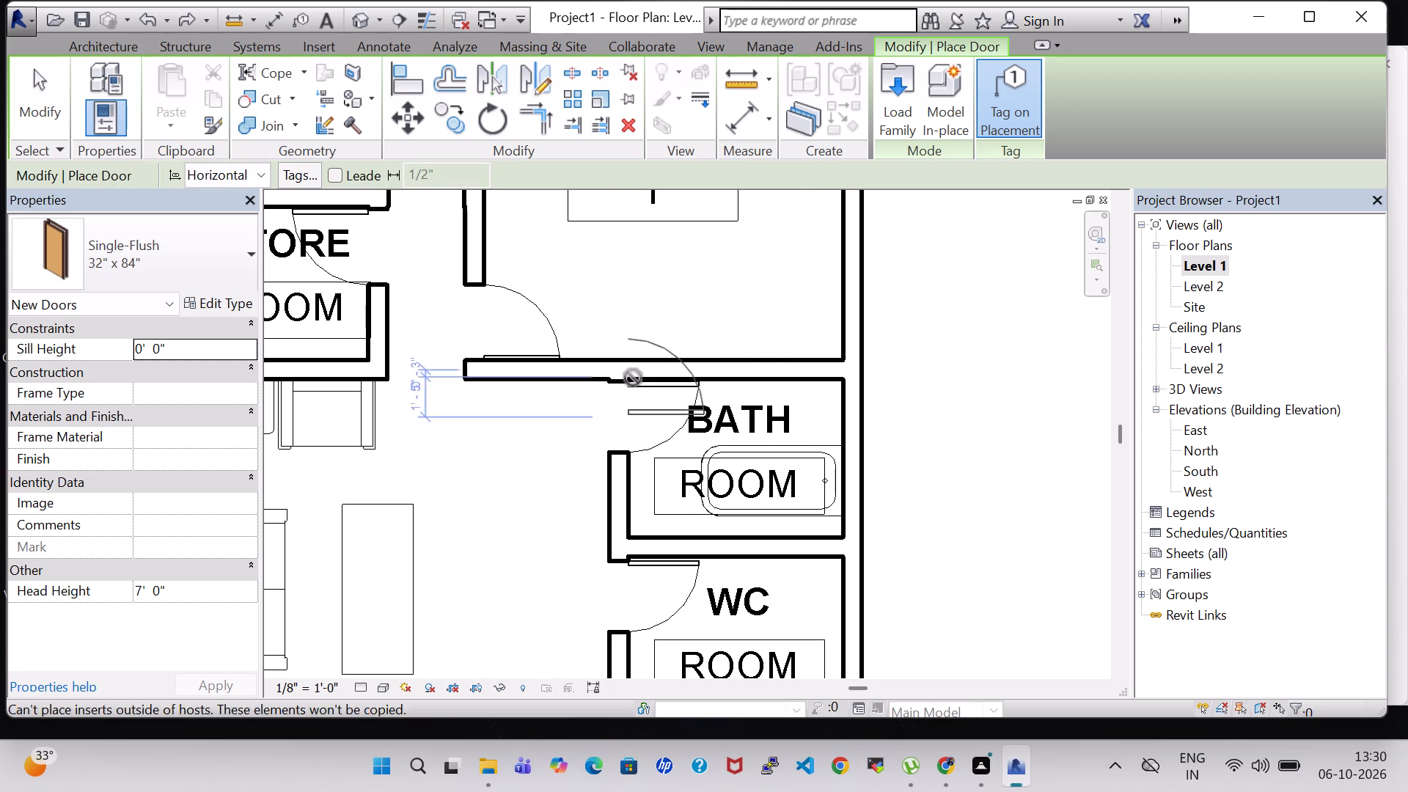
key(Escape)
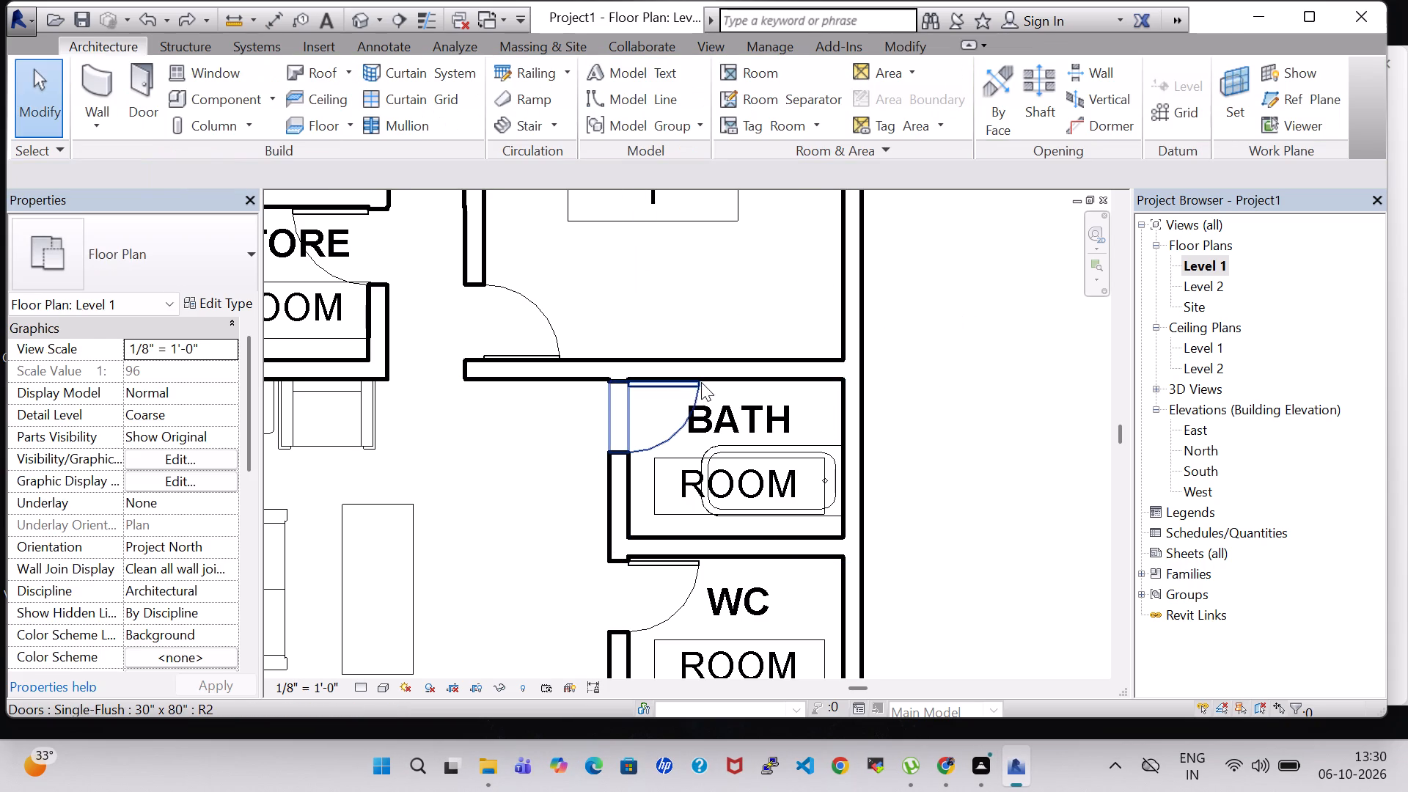
Examine the BATH door's instance properties, including its identity data and Mark, leaving them as they are.
click(681, 403)
click(903, 384)
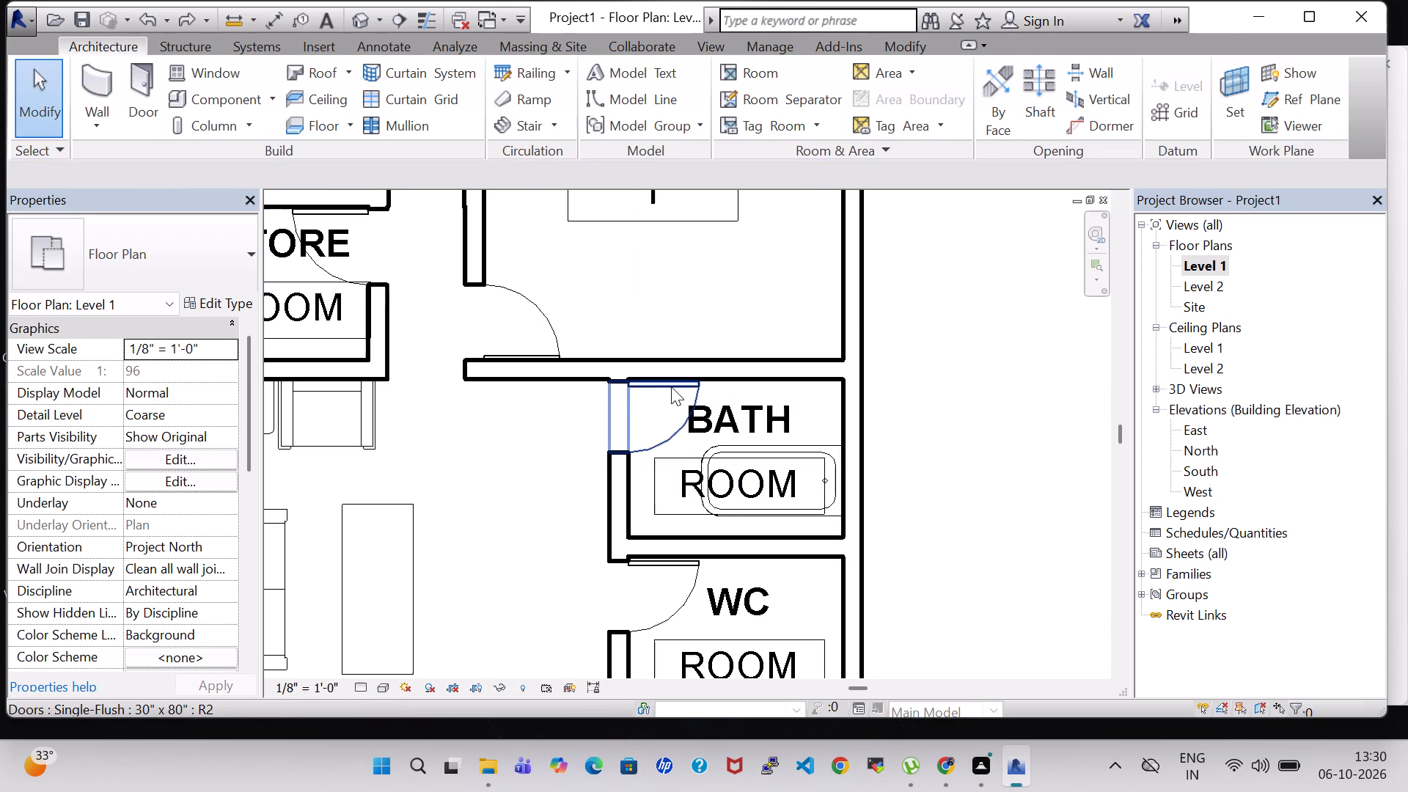
click(667, 388)
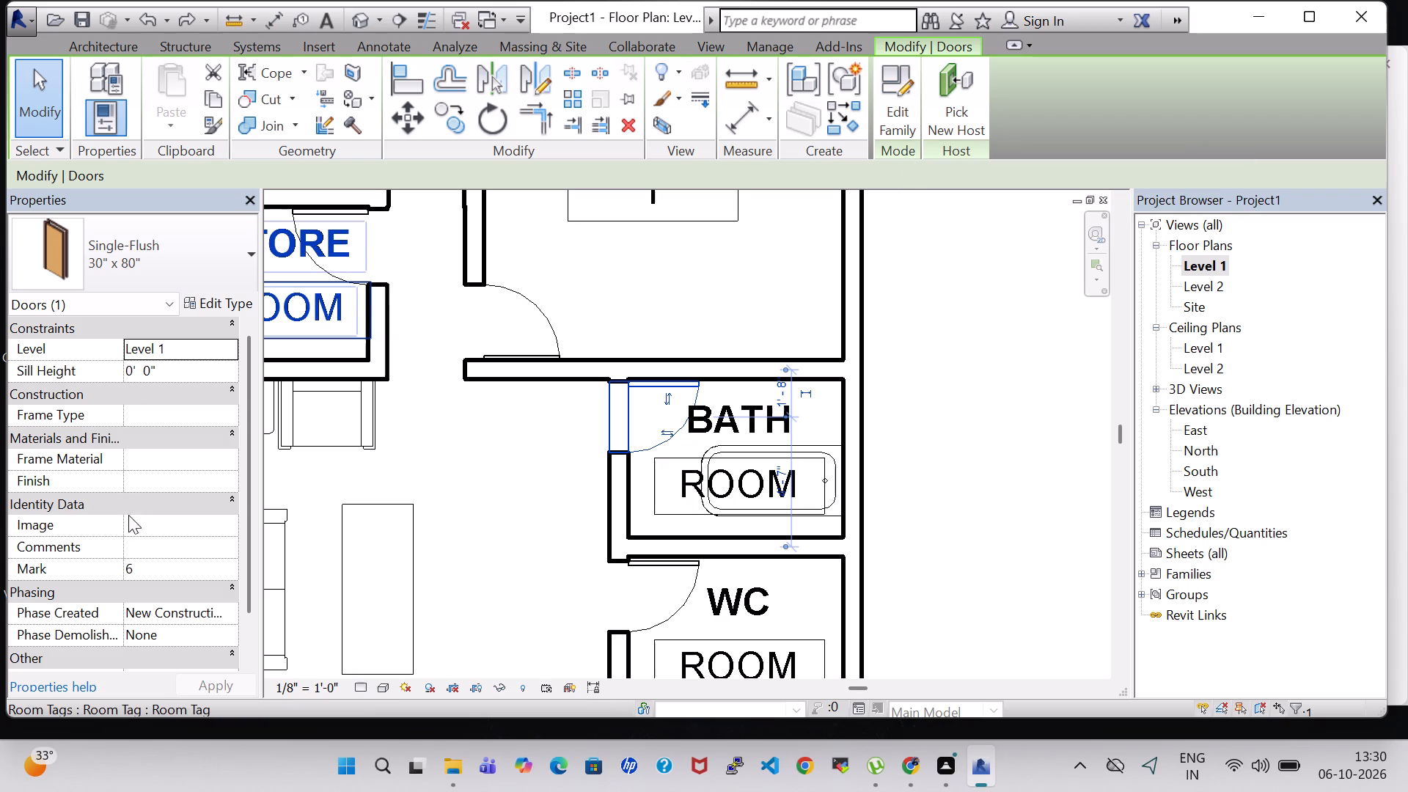
scroll(128, 519, down, 1)
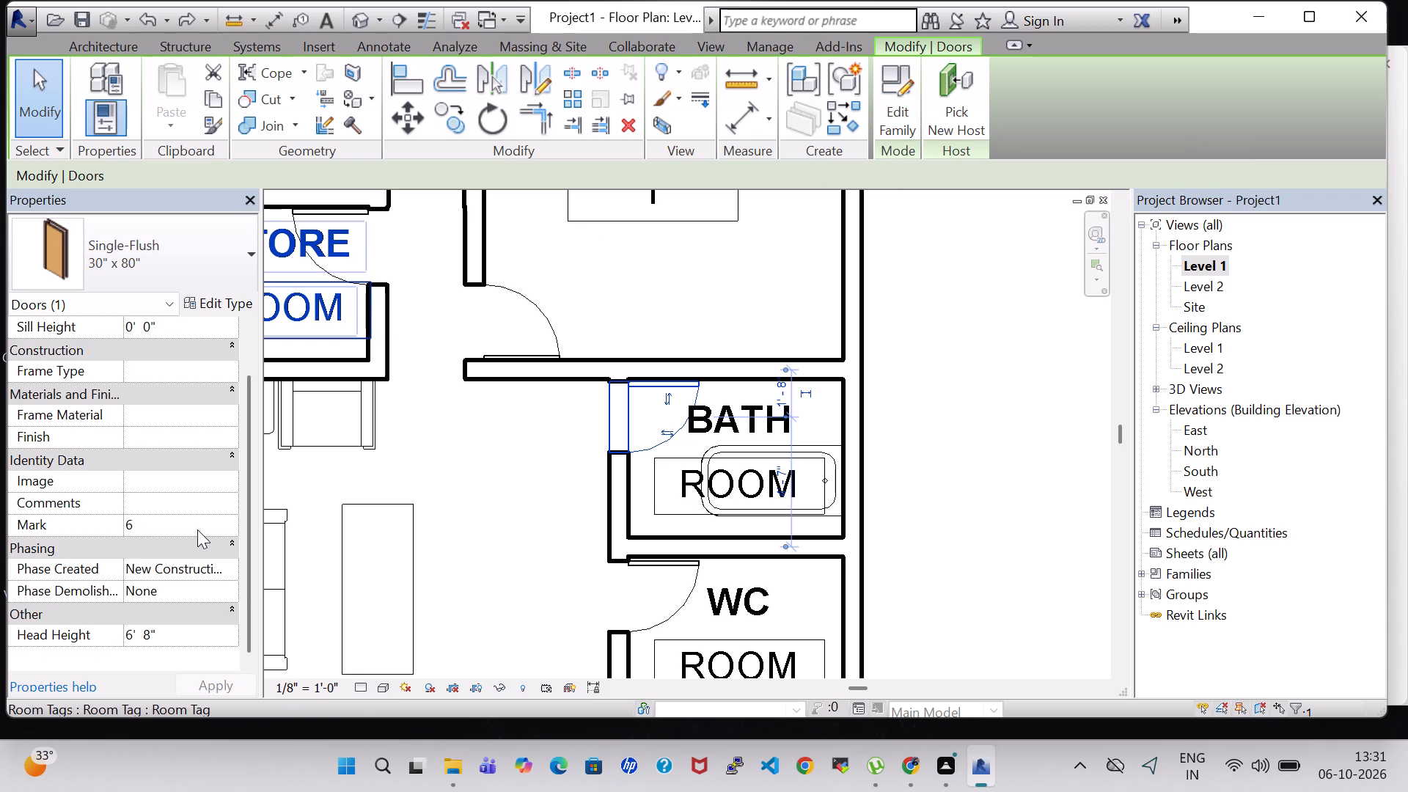
scroll(197, 529, down, 2)
click(969, 422)
Browse the US Imperial family library, including the Openings folder, for a component to load into the plan.
scroll(969, 422, down, 3)
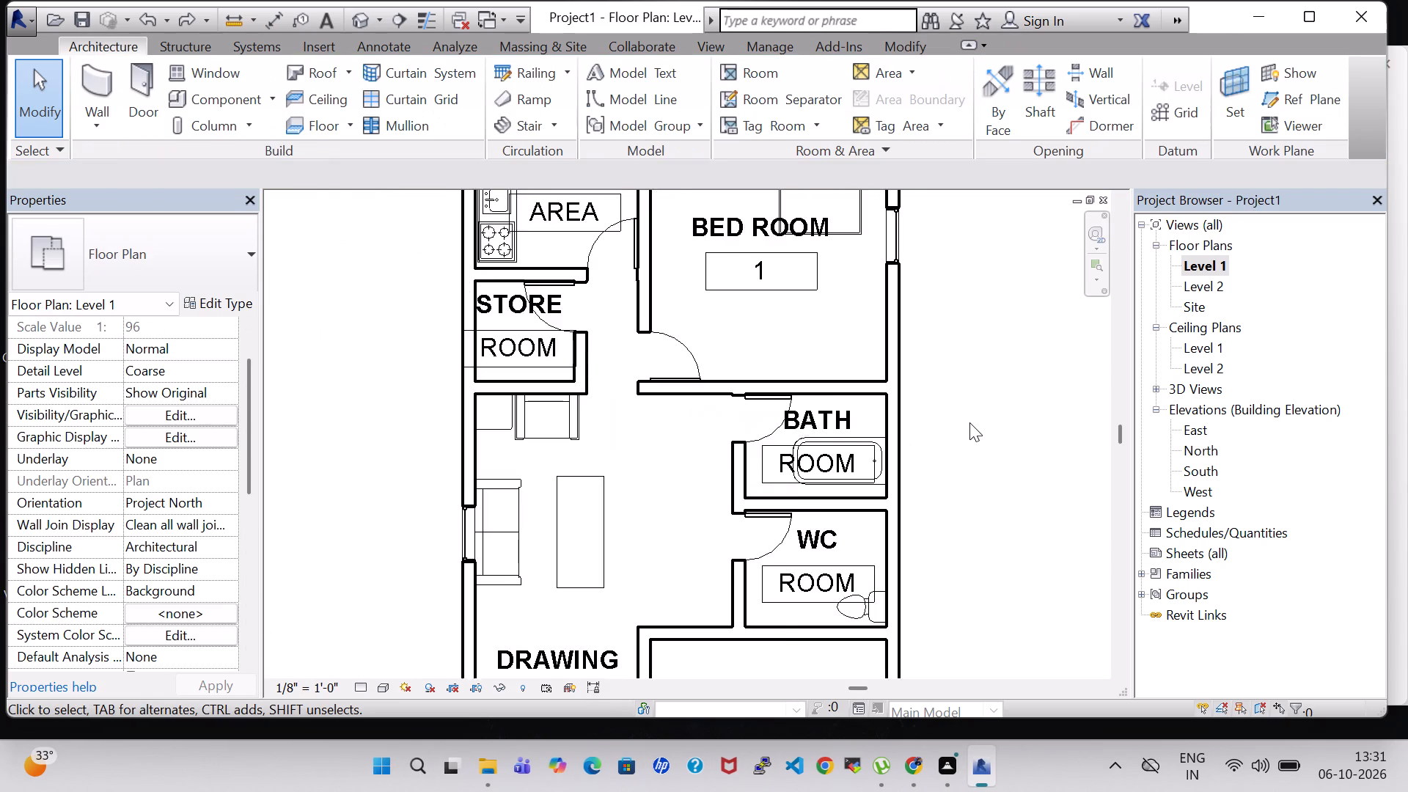
scroll(969, 422, down, 4)
middle_drag(988, 424, 957, 398)
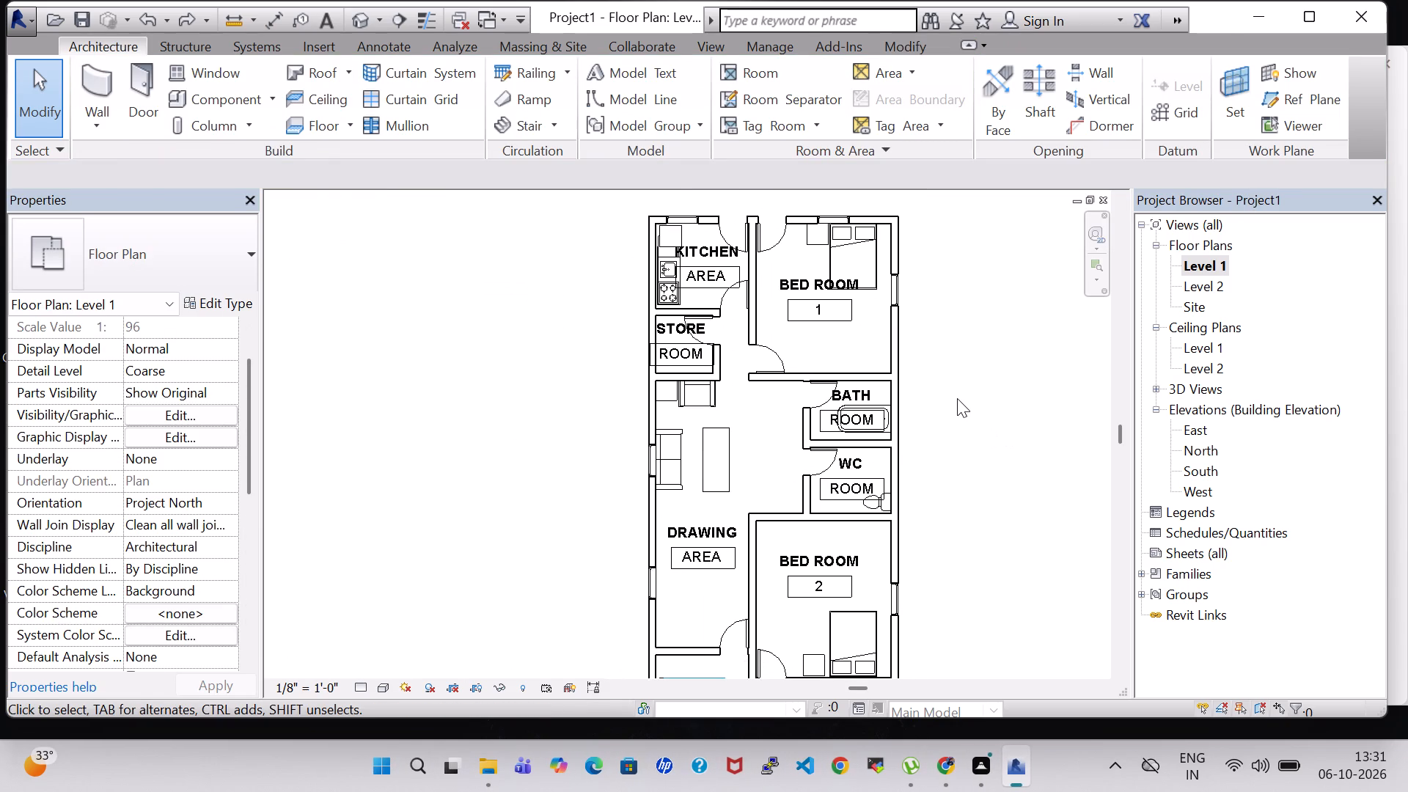
scroll(970, 402, down, 1)
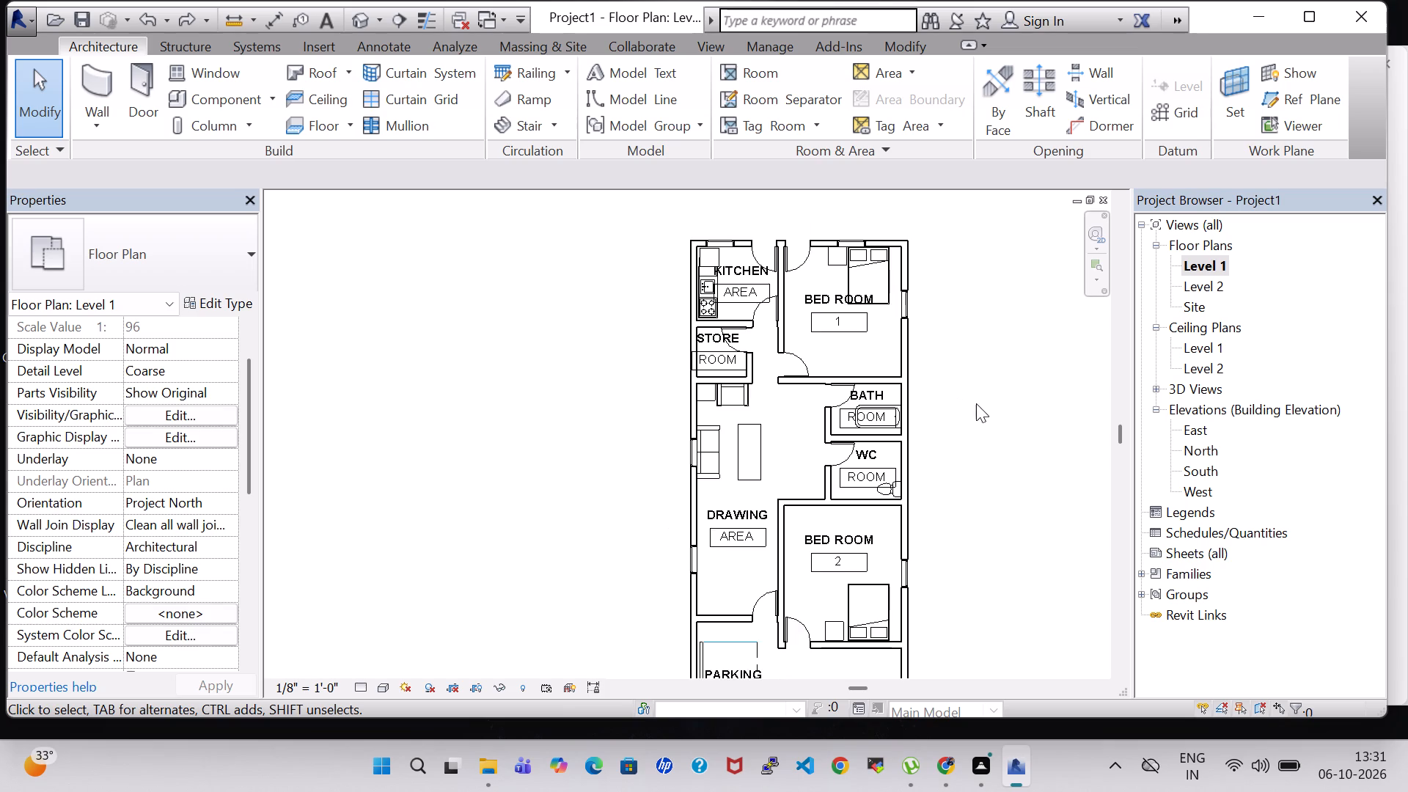
middle_drag(991, 408, 934, 389)
scroll(934, 389, down, 2)
click(953, 411)
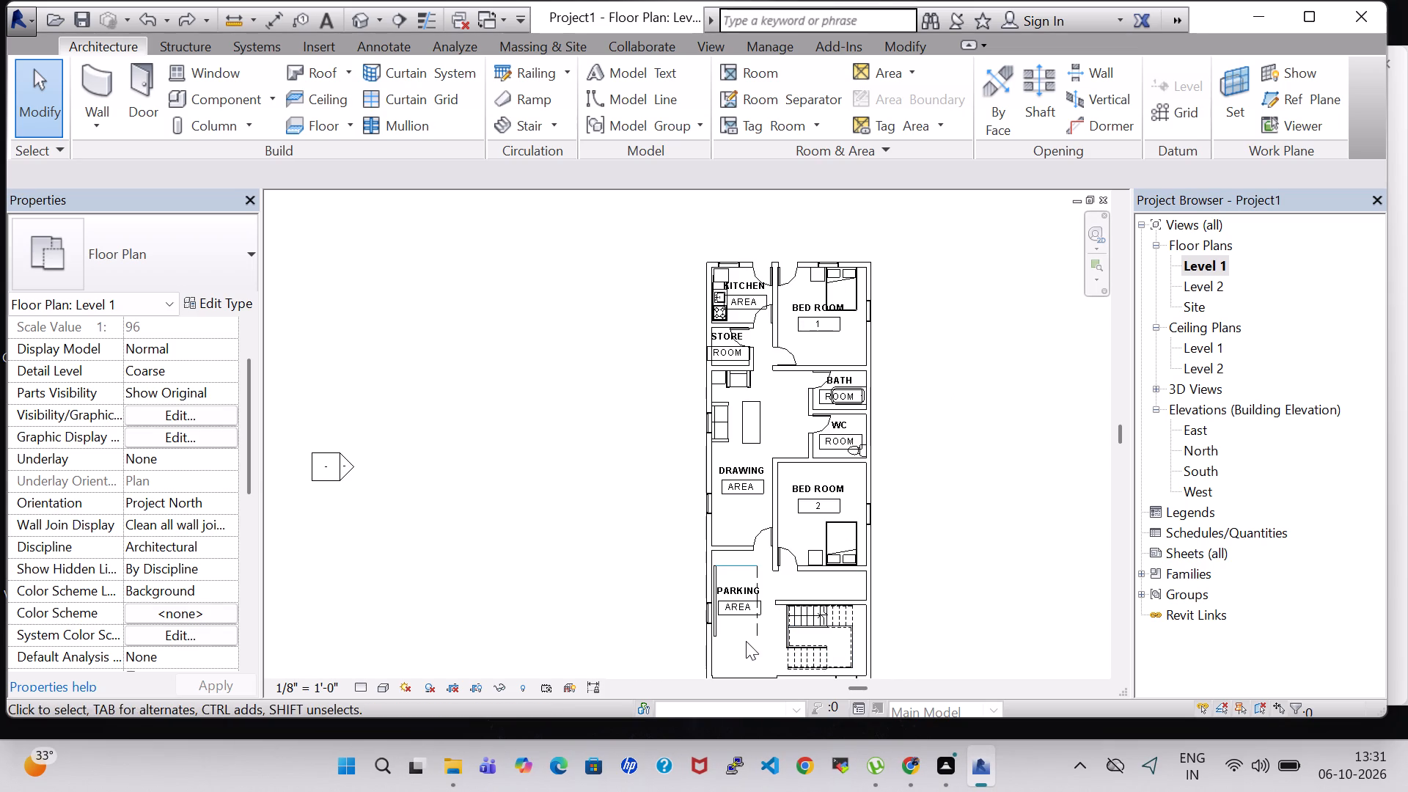
click(250, 95)
click(917, 103)
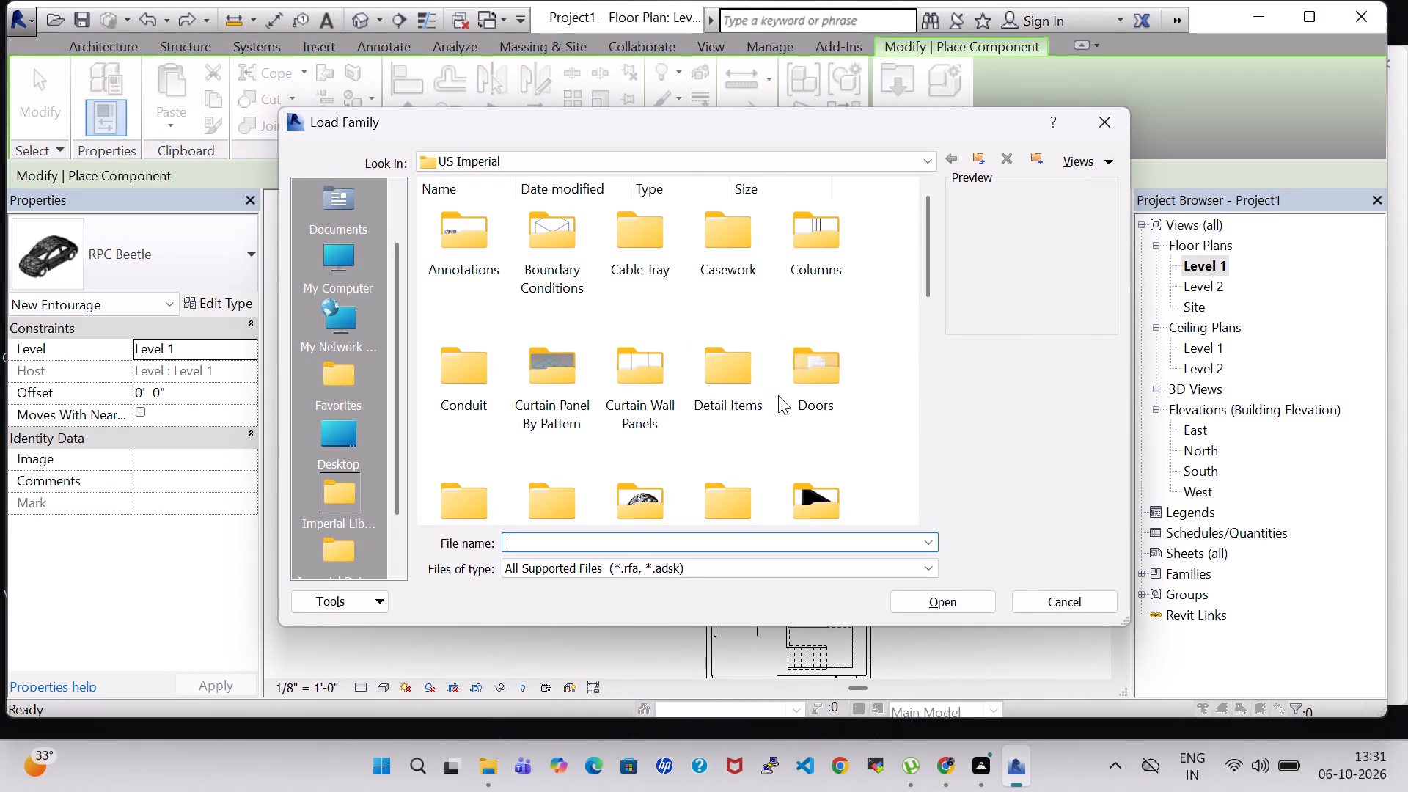
scroll(778, 395, down, 1)
scroll(799, 340, down, 1)
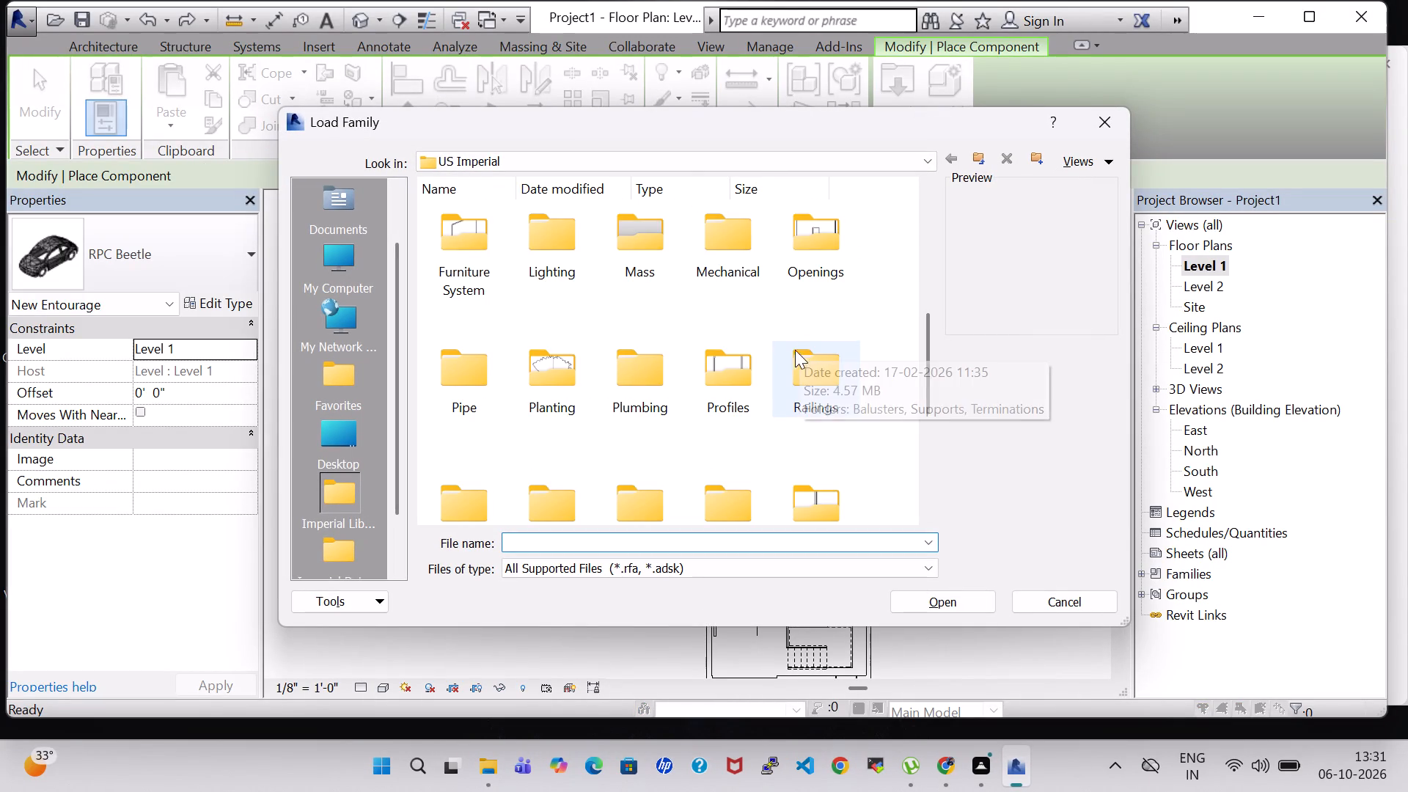
double_click(812, 246)
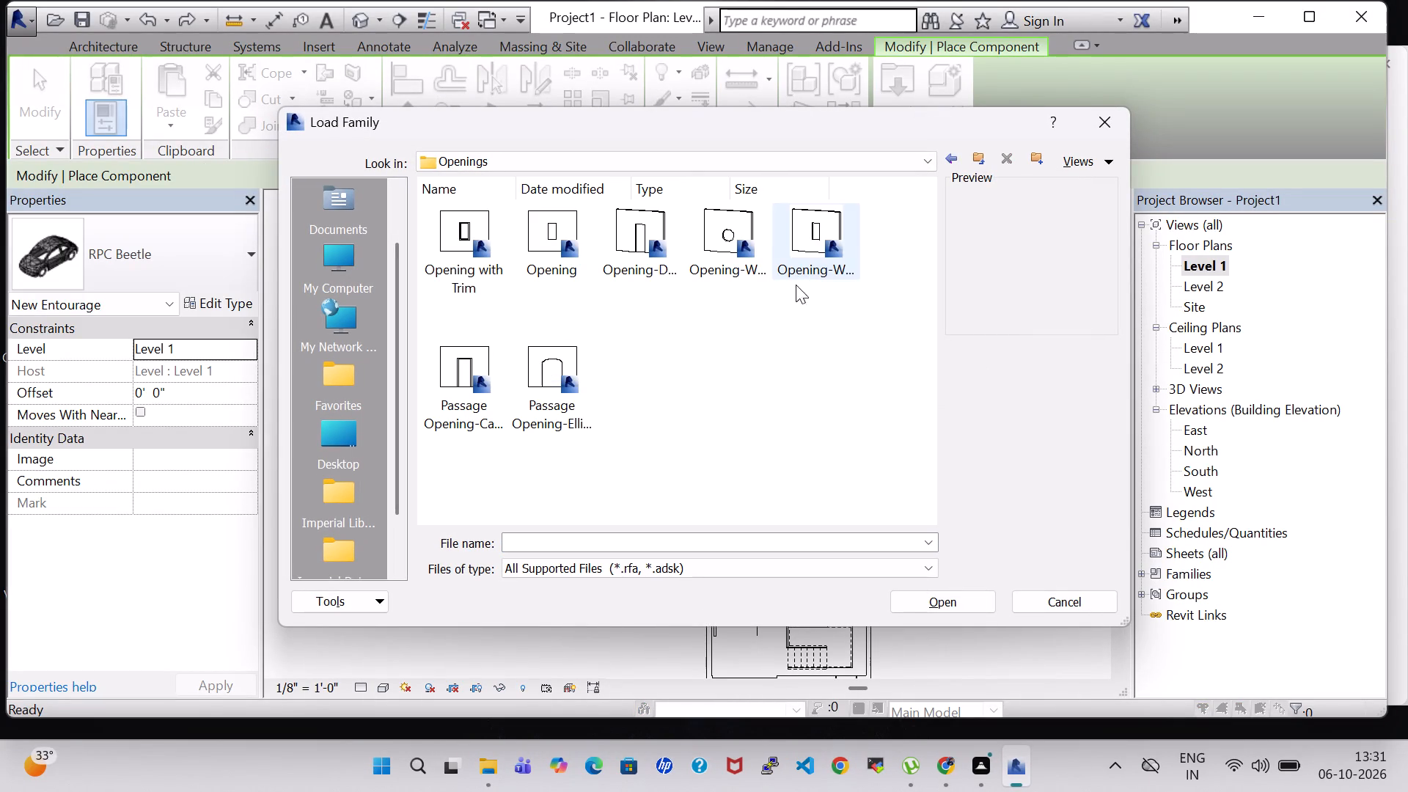
click(935, 157)
click(952, 157)
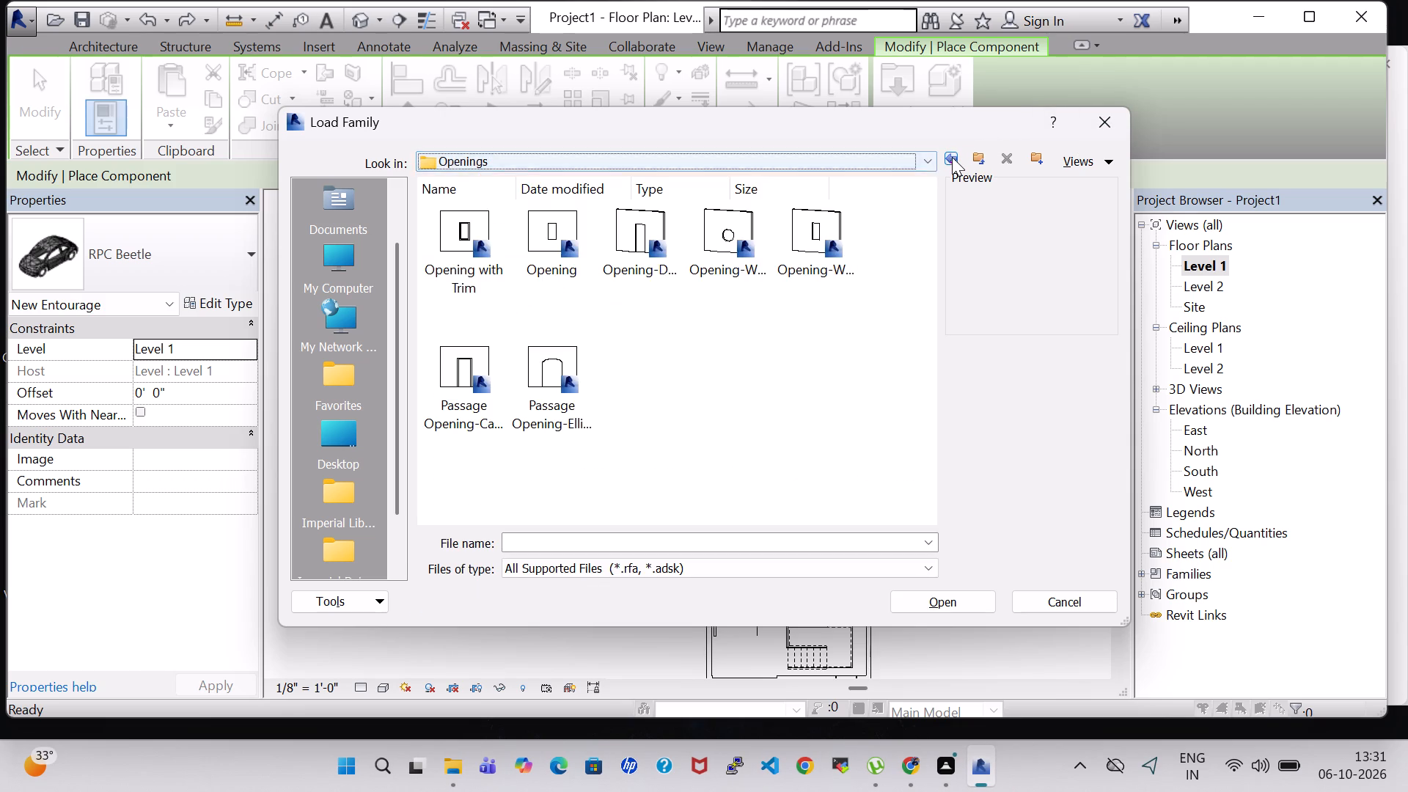
click(952, 157)
scroll(651, 307, down, 4)
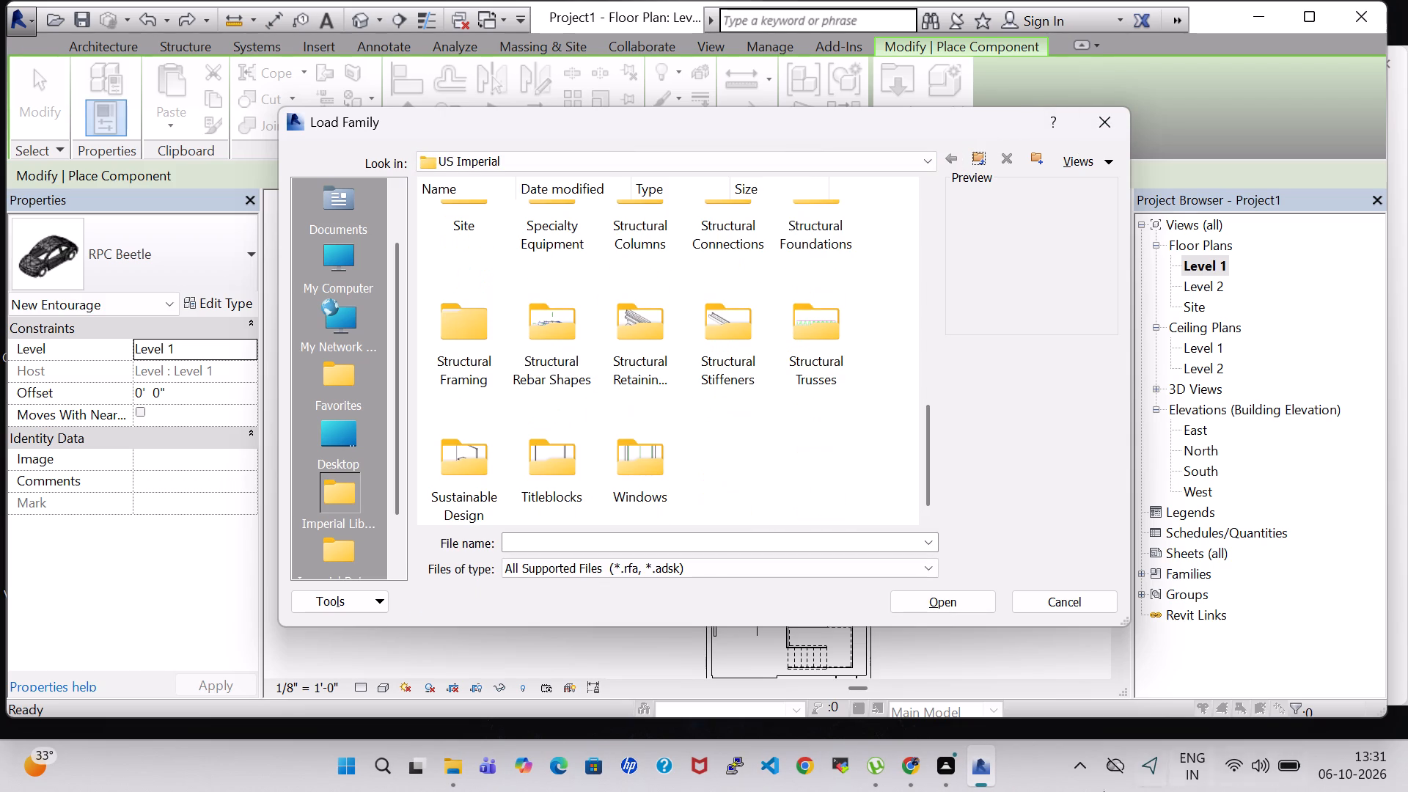
Switch to Chrome to the ChatGPT page with the house plan description.
click(940, 757)
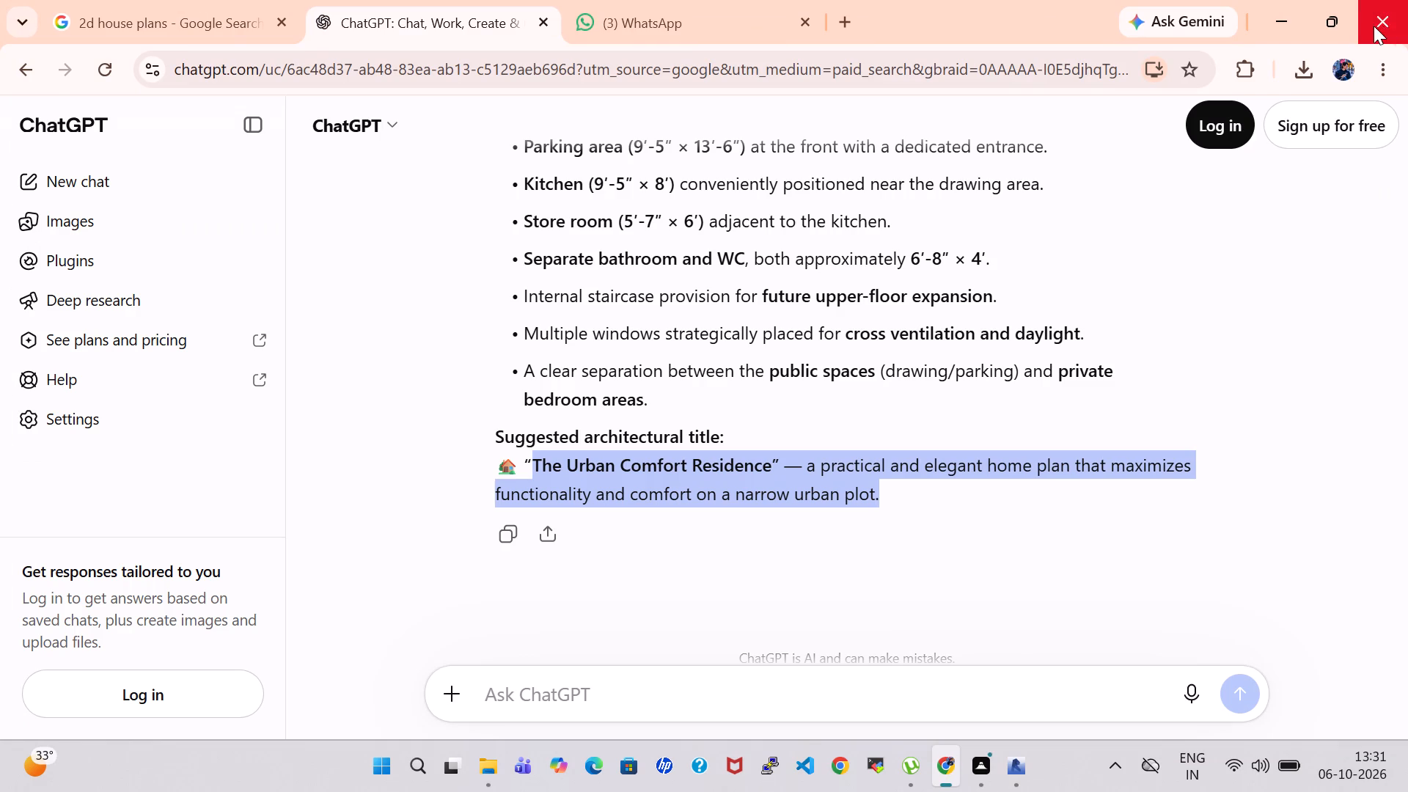
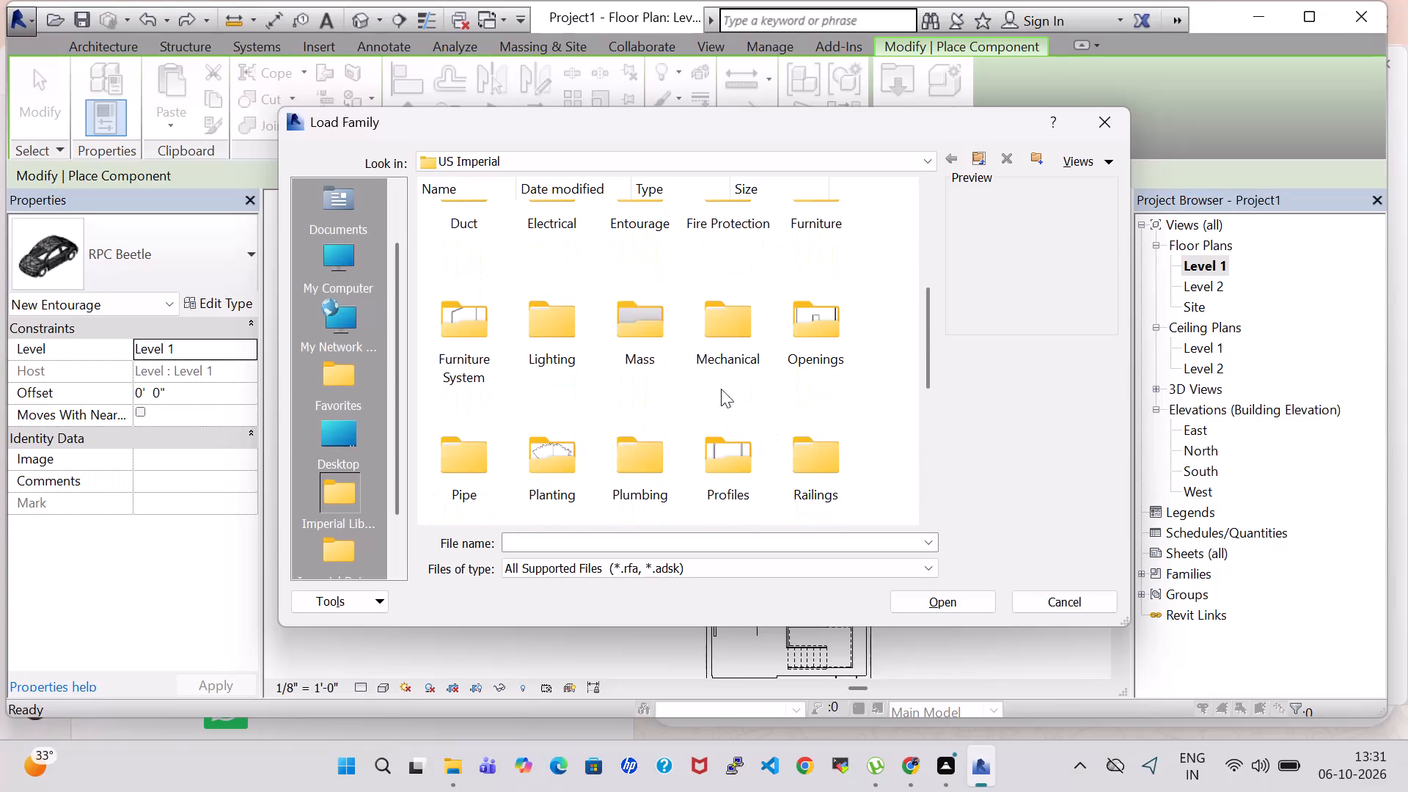
Browse the Furniture System, Boundary Conditions, Cable Tray, Columns and Detail Items folders of the US Imperial library for a component to load.
double_click(446, 338)
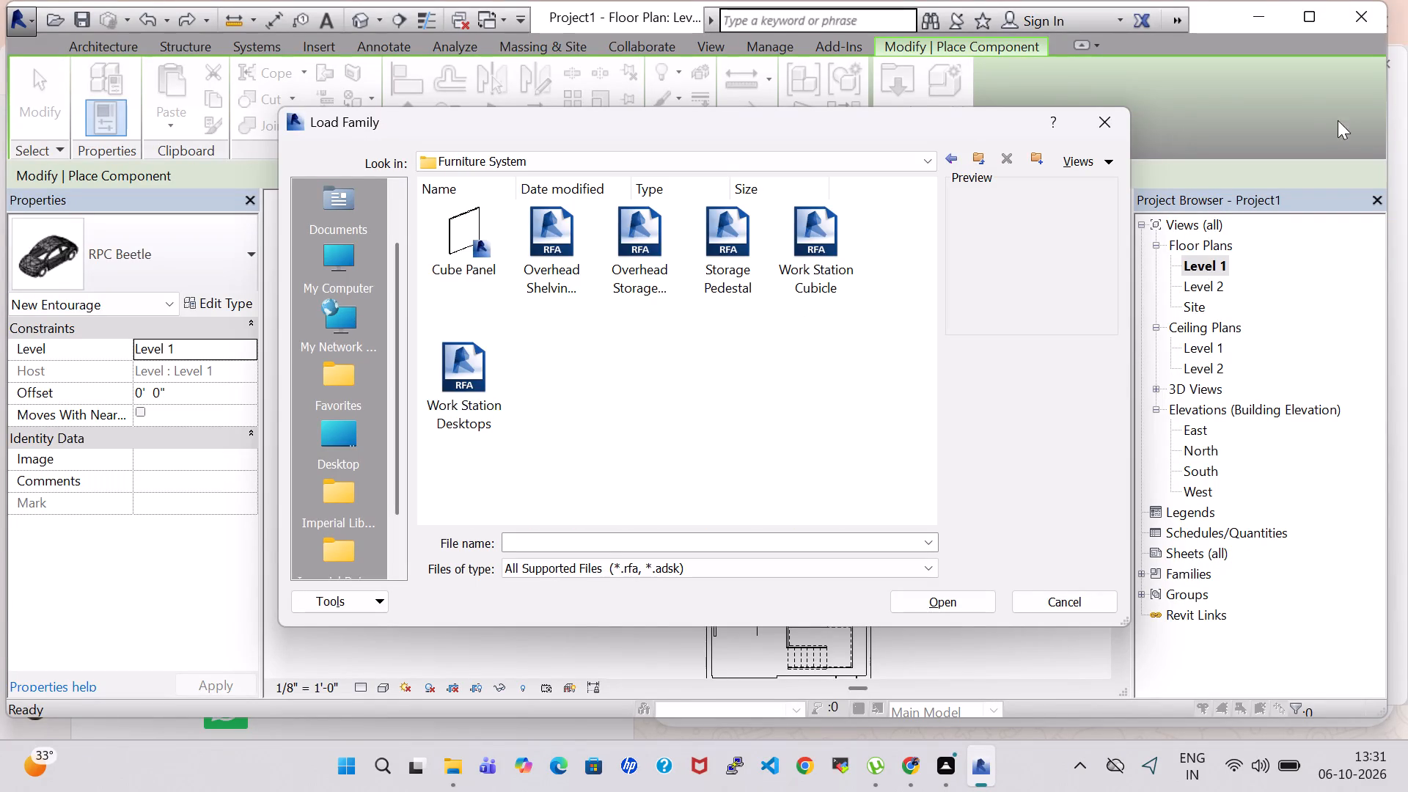
click(945, 155)
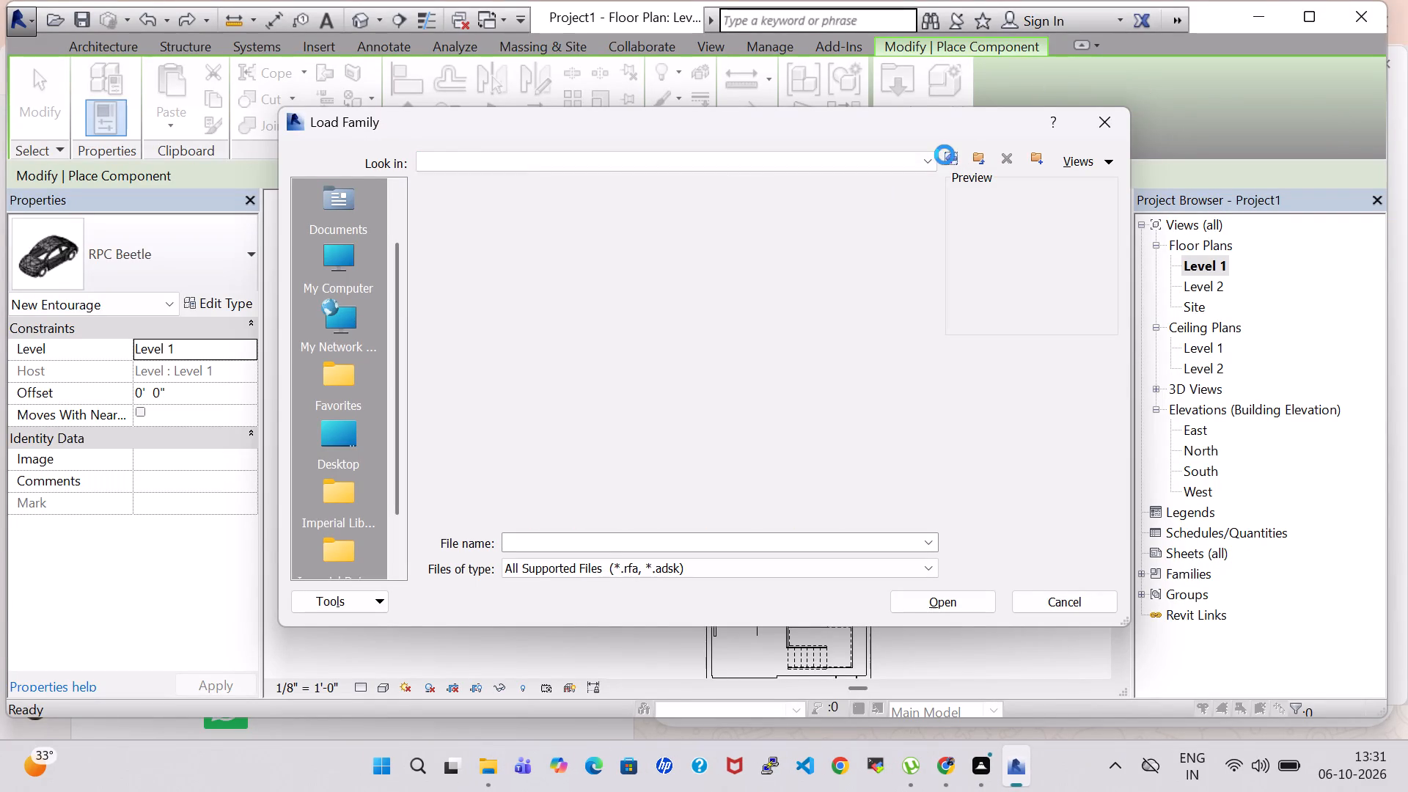
scroll(584, 362, up, 3)
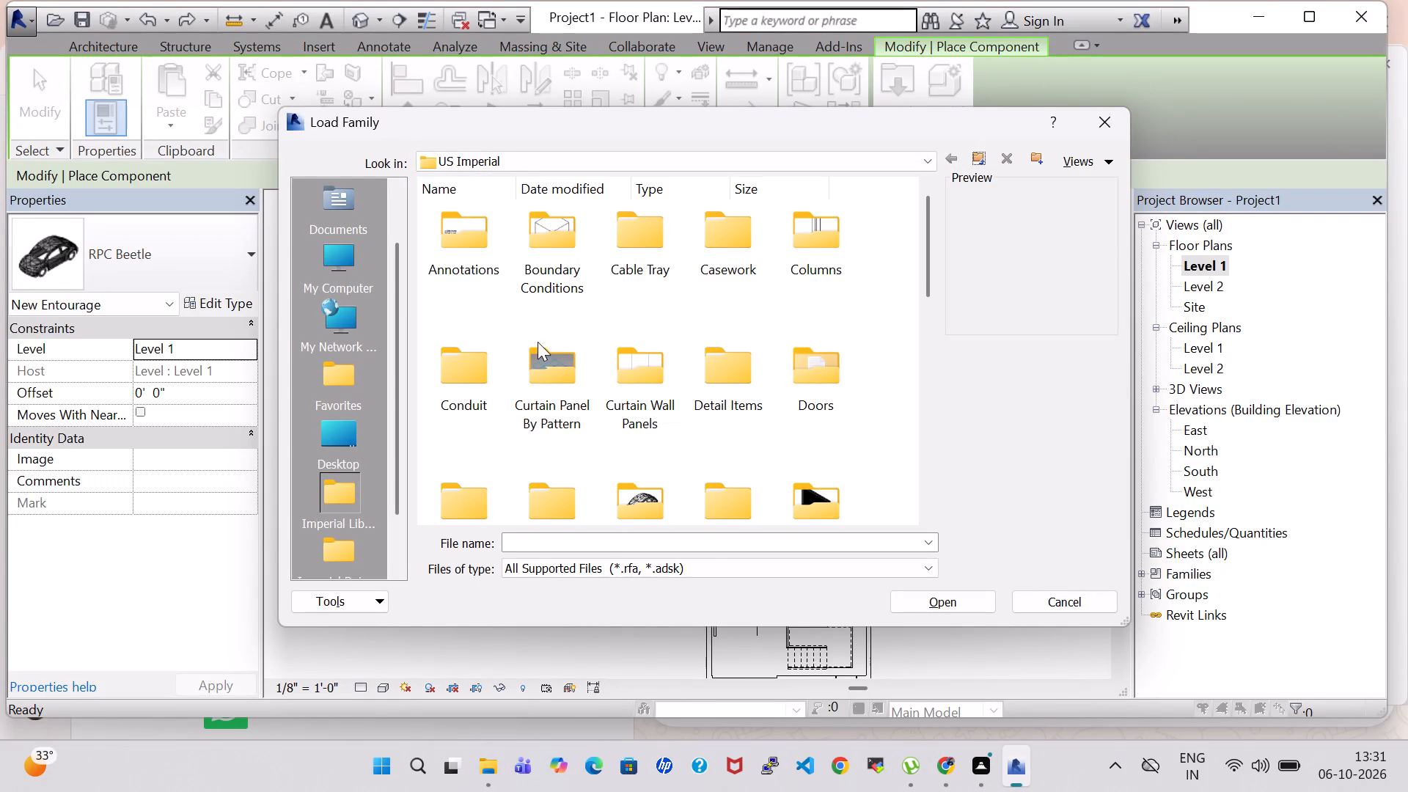
double_click(568, 253)
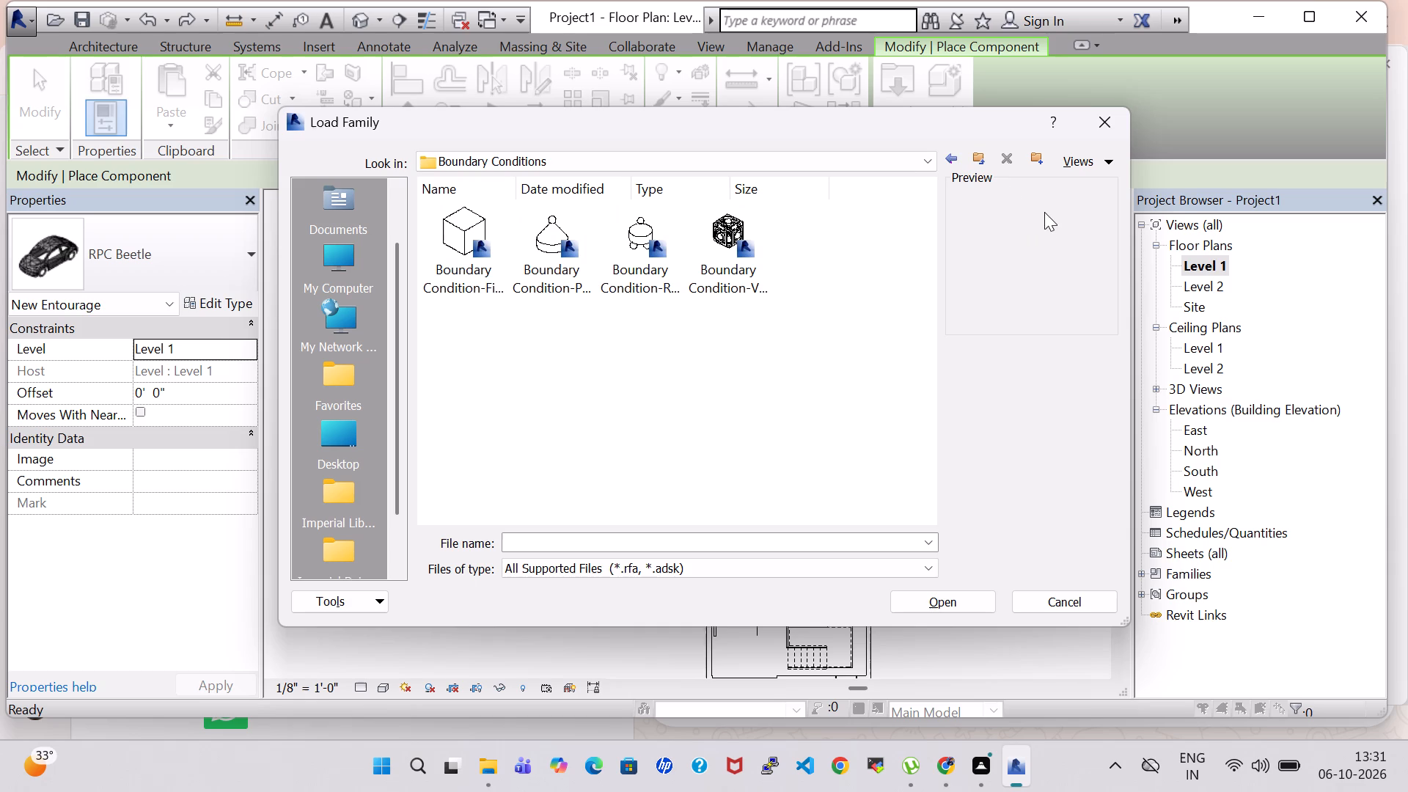
click(953, 158)
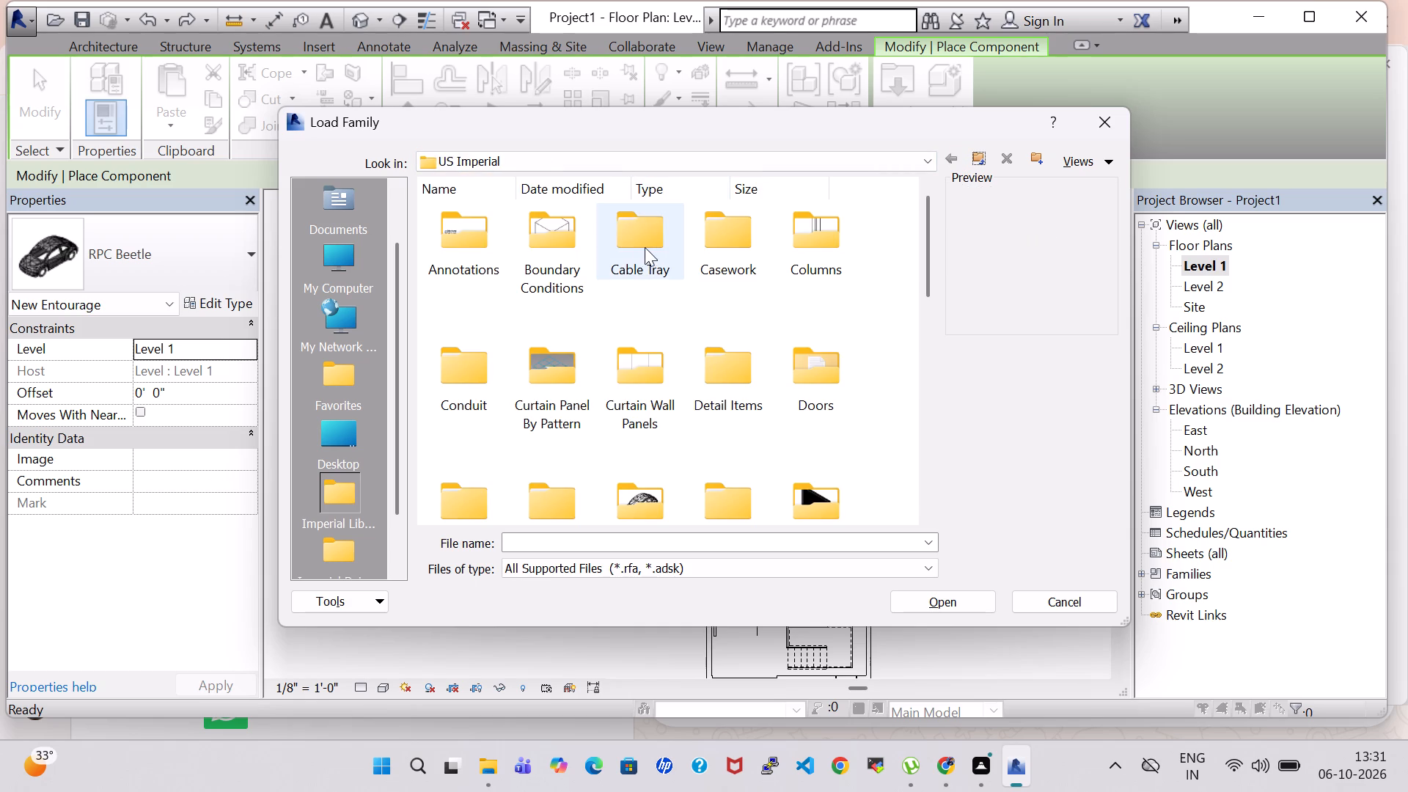
double_click(649, 247)
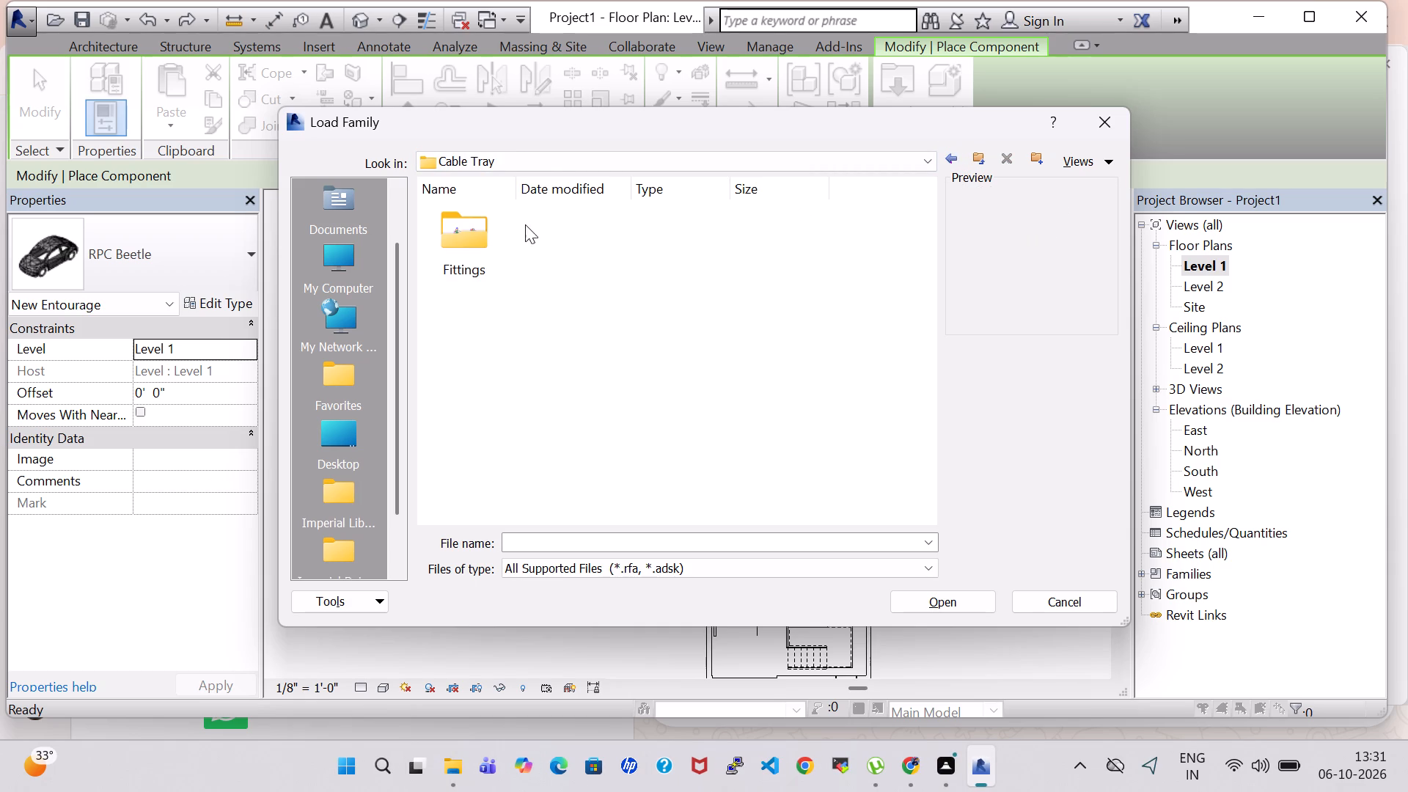
double_click(496, 238)
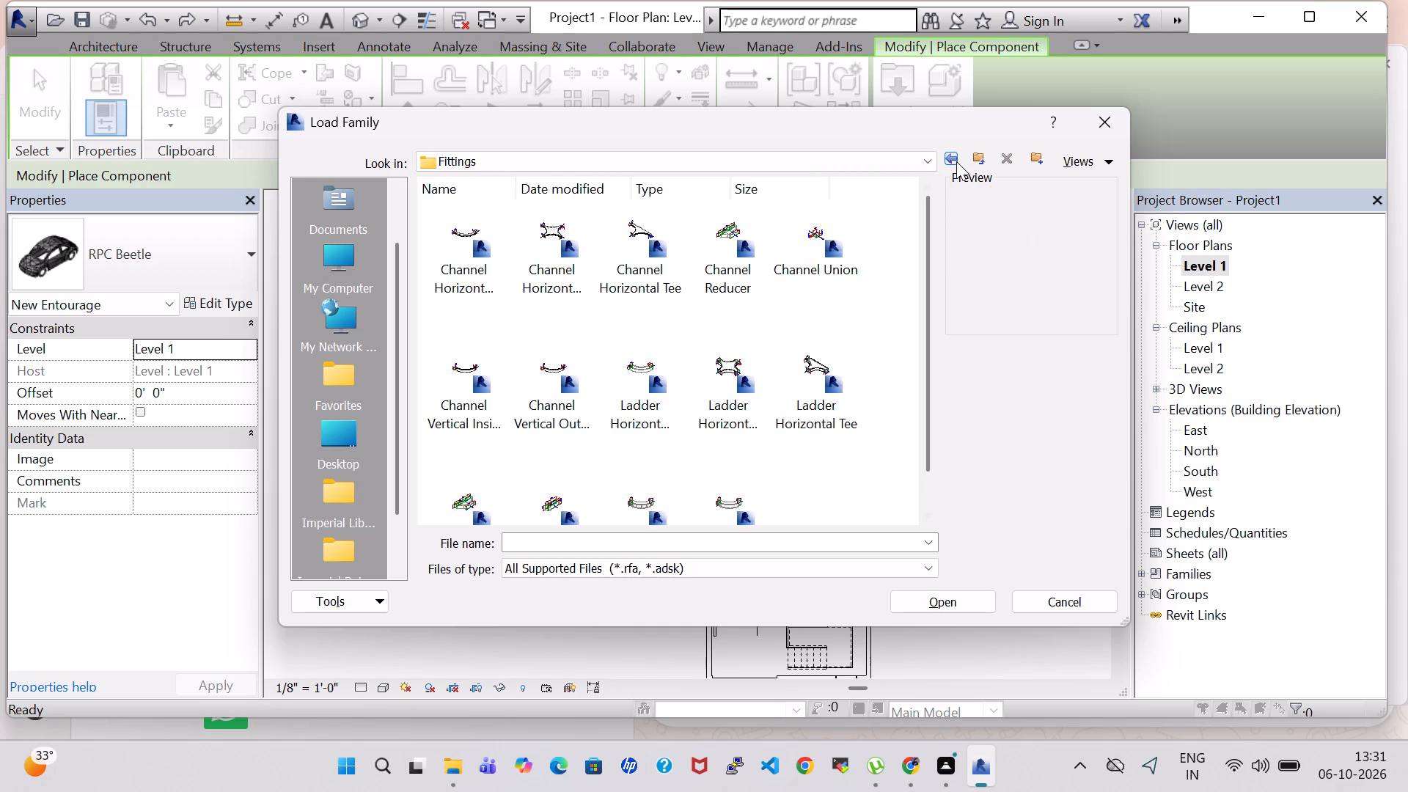
click(956, 161)
click(956, 161)
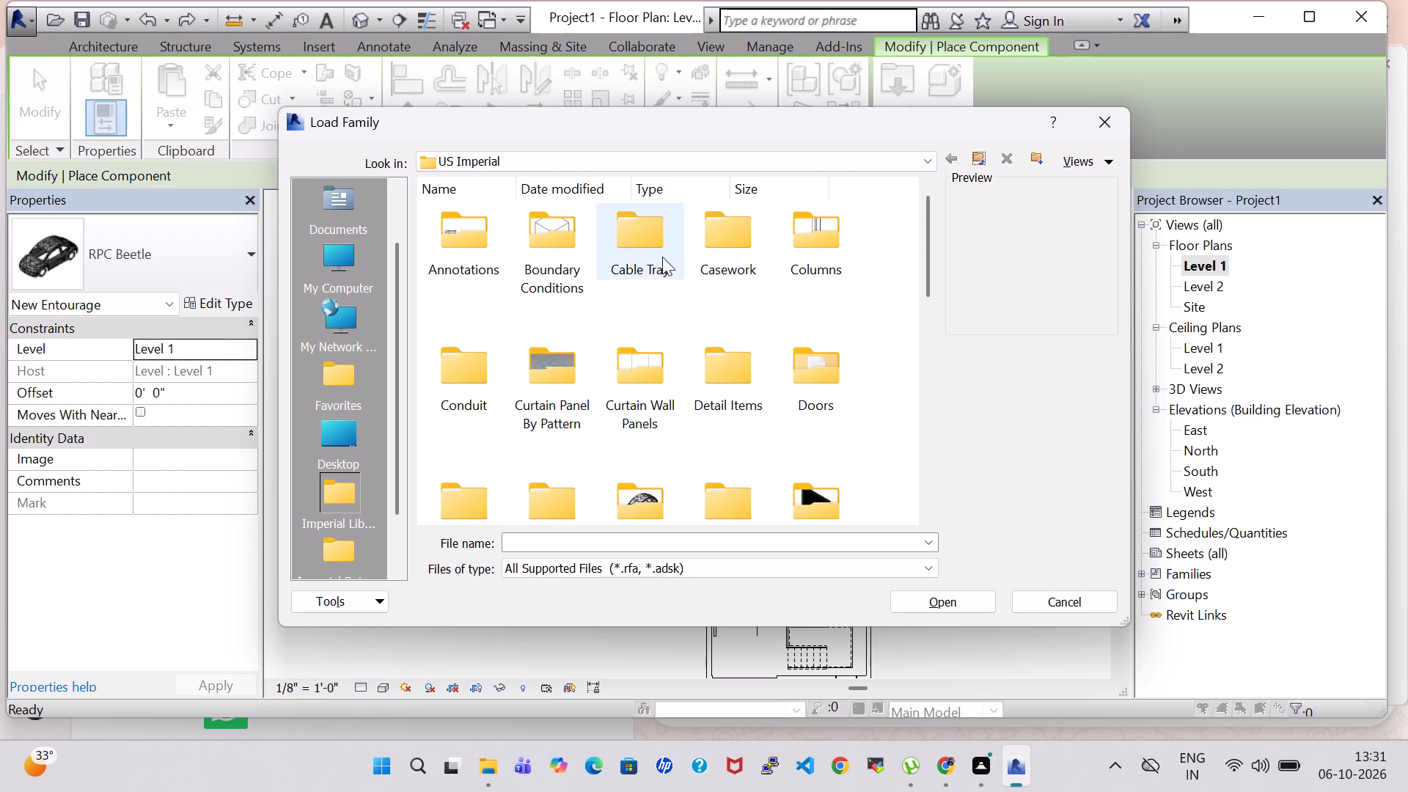
scroll(663, 261, up, 1)
double_click(663, 261)
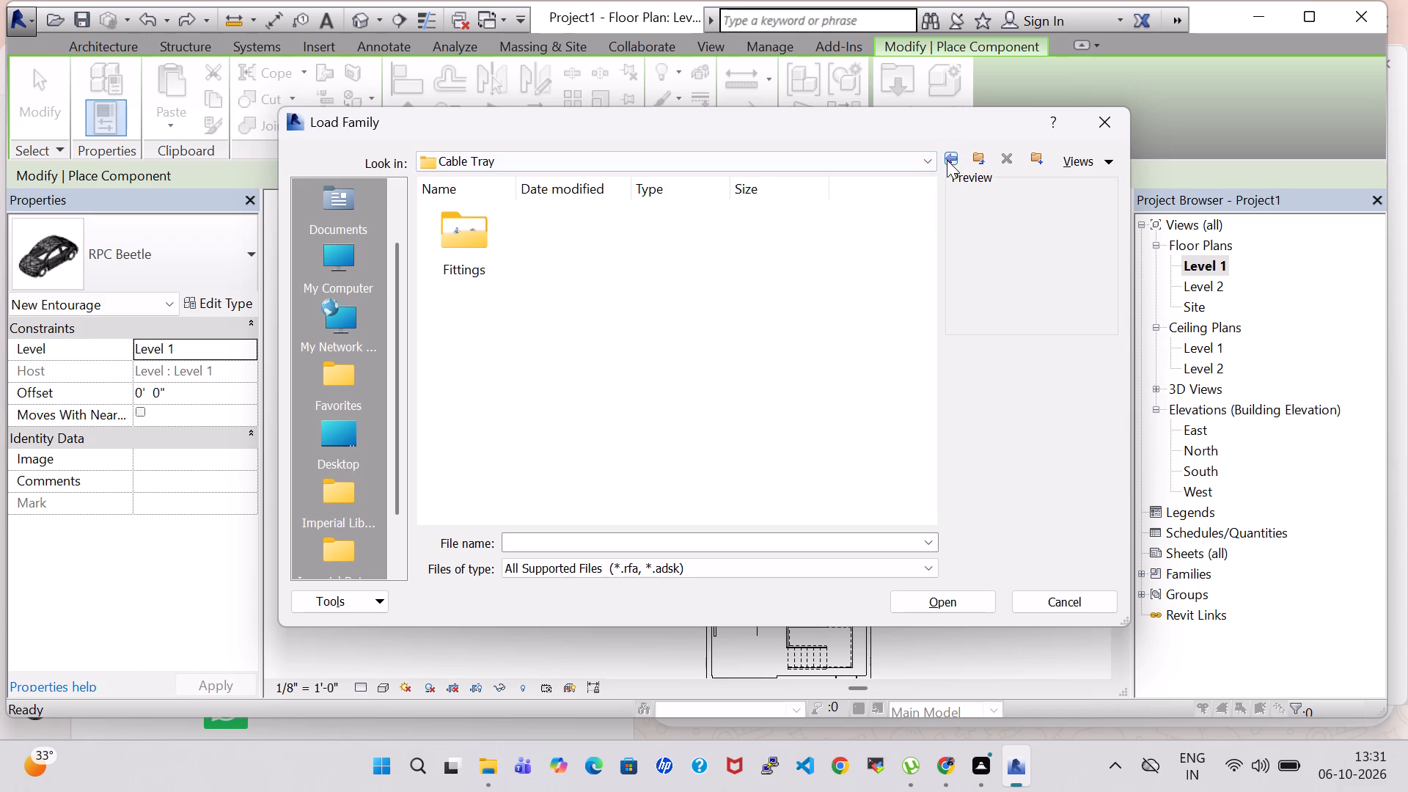
click(947, 160)
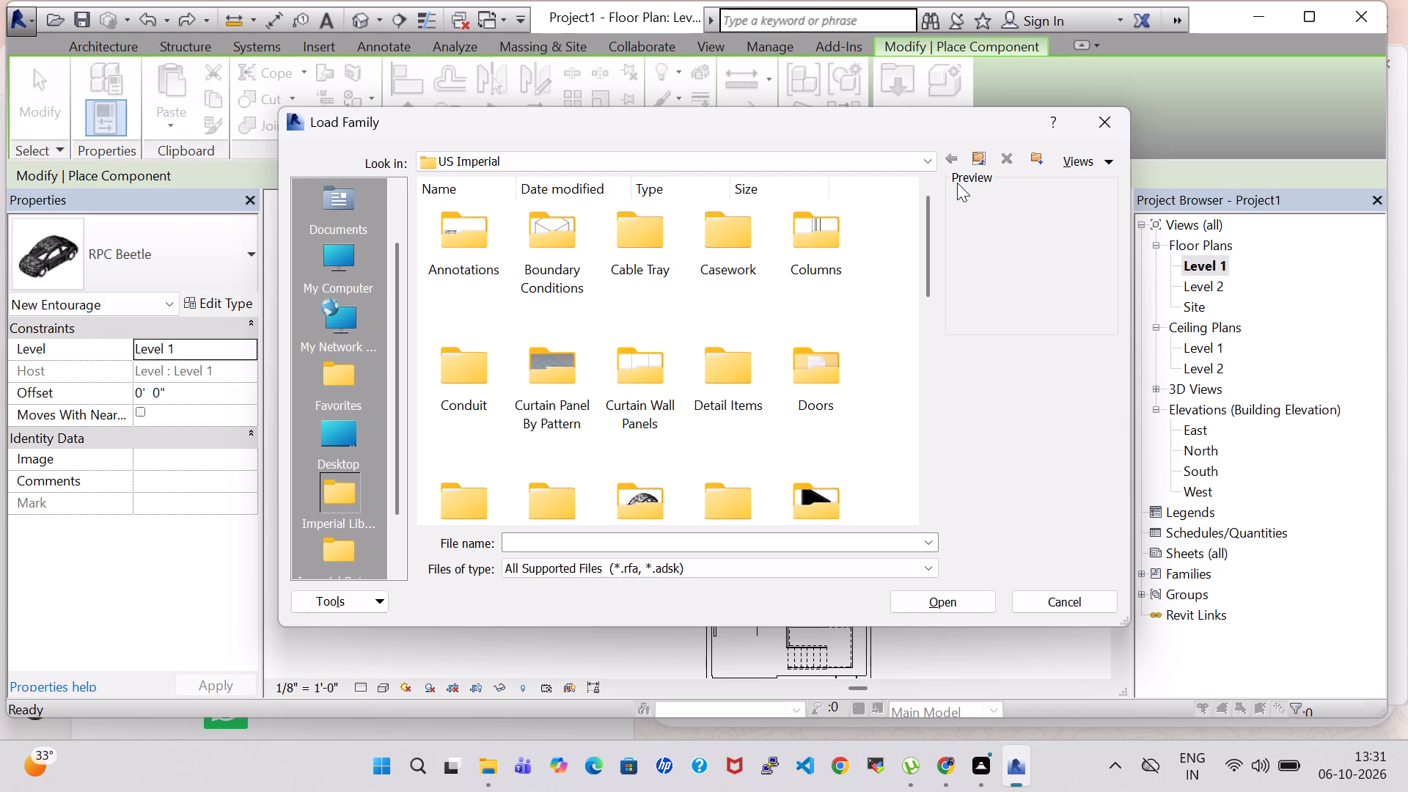
double_click(791, 251)
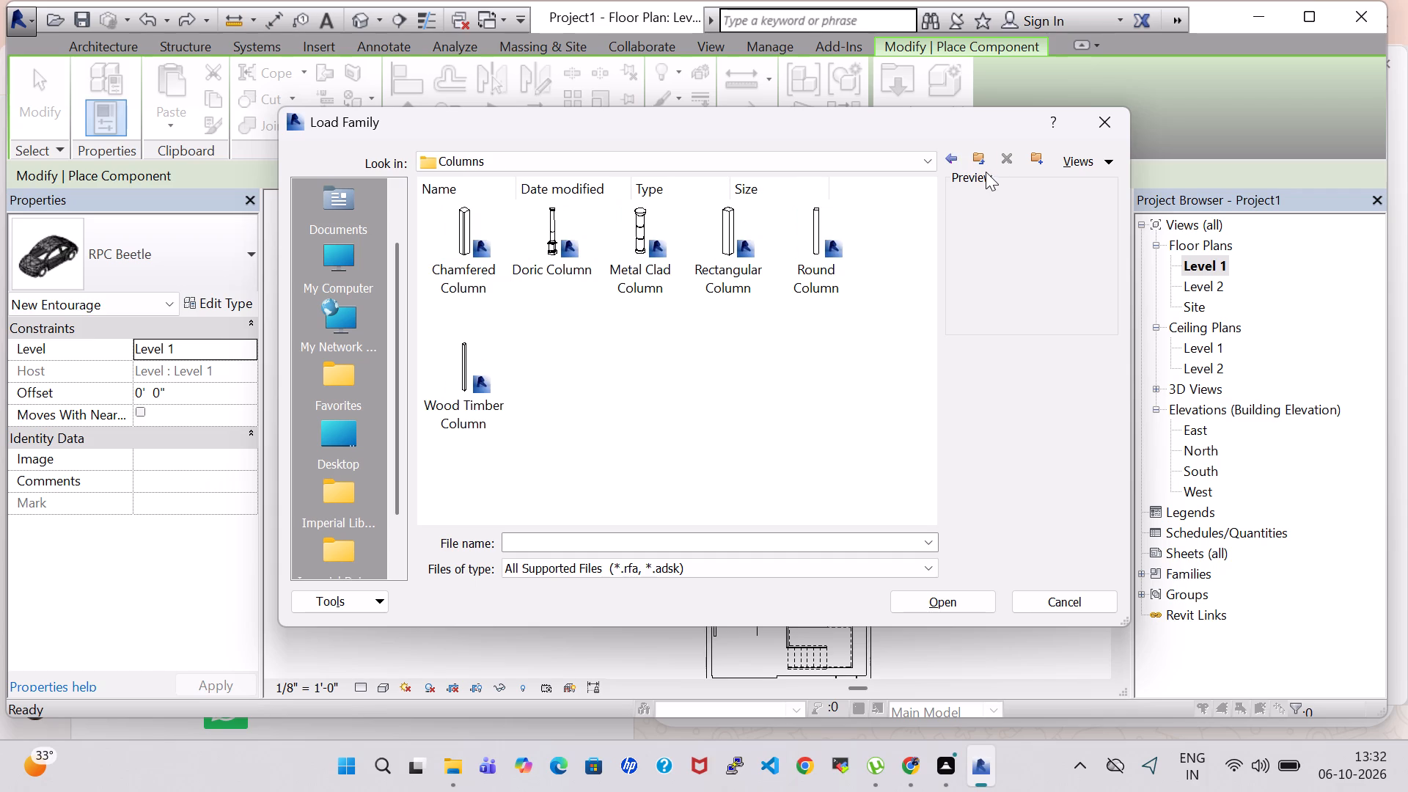
click(955, 155)
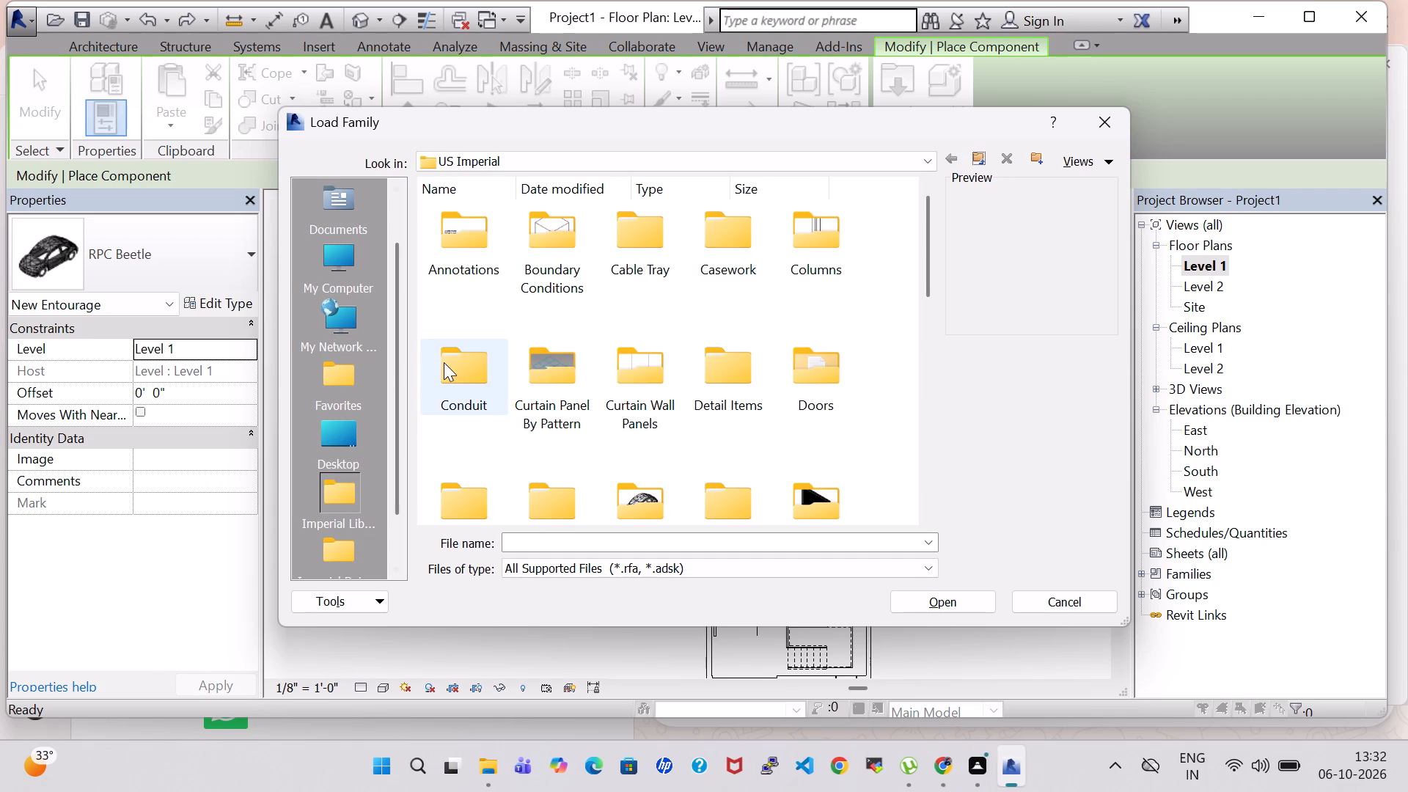
double_click(752, 375)
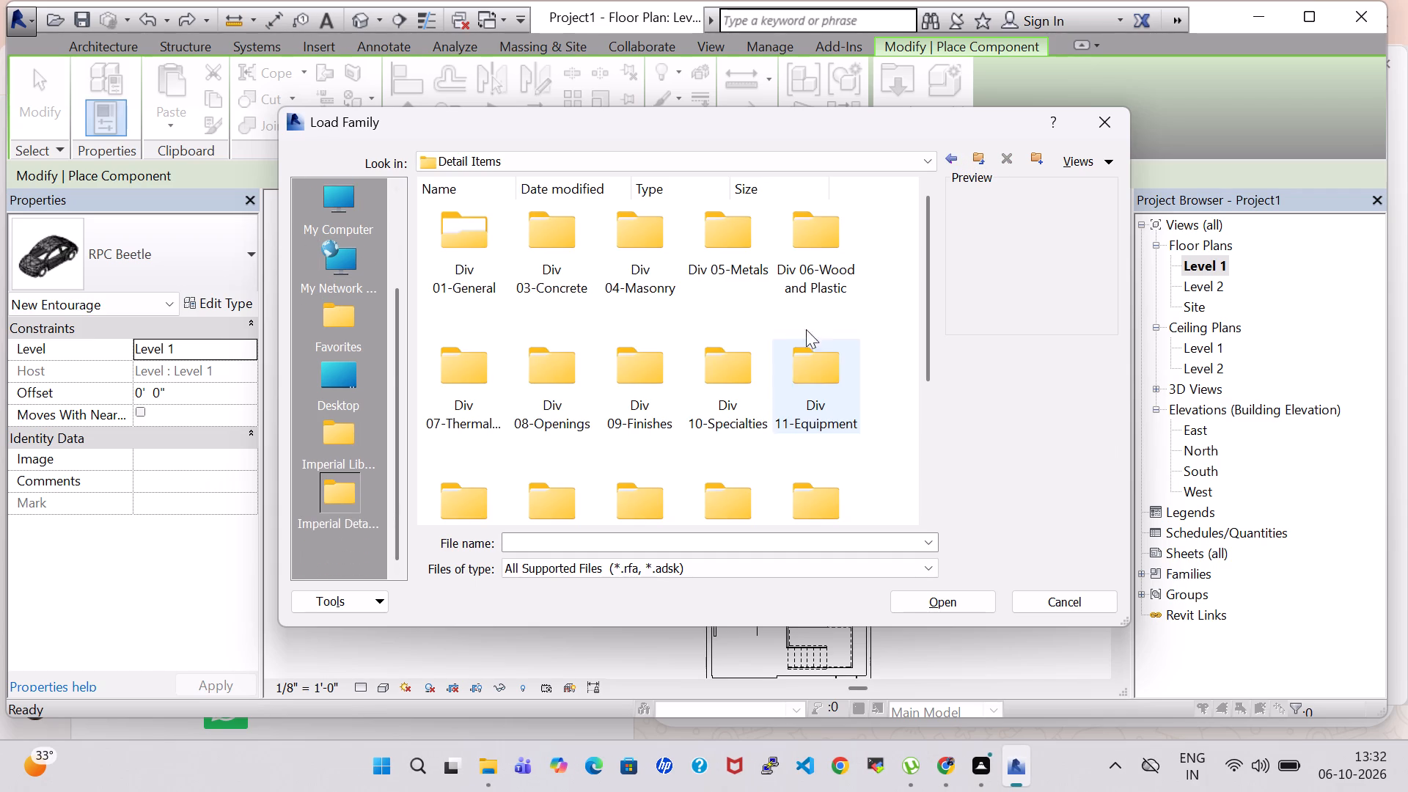
scroll(714, 334, down, 2)
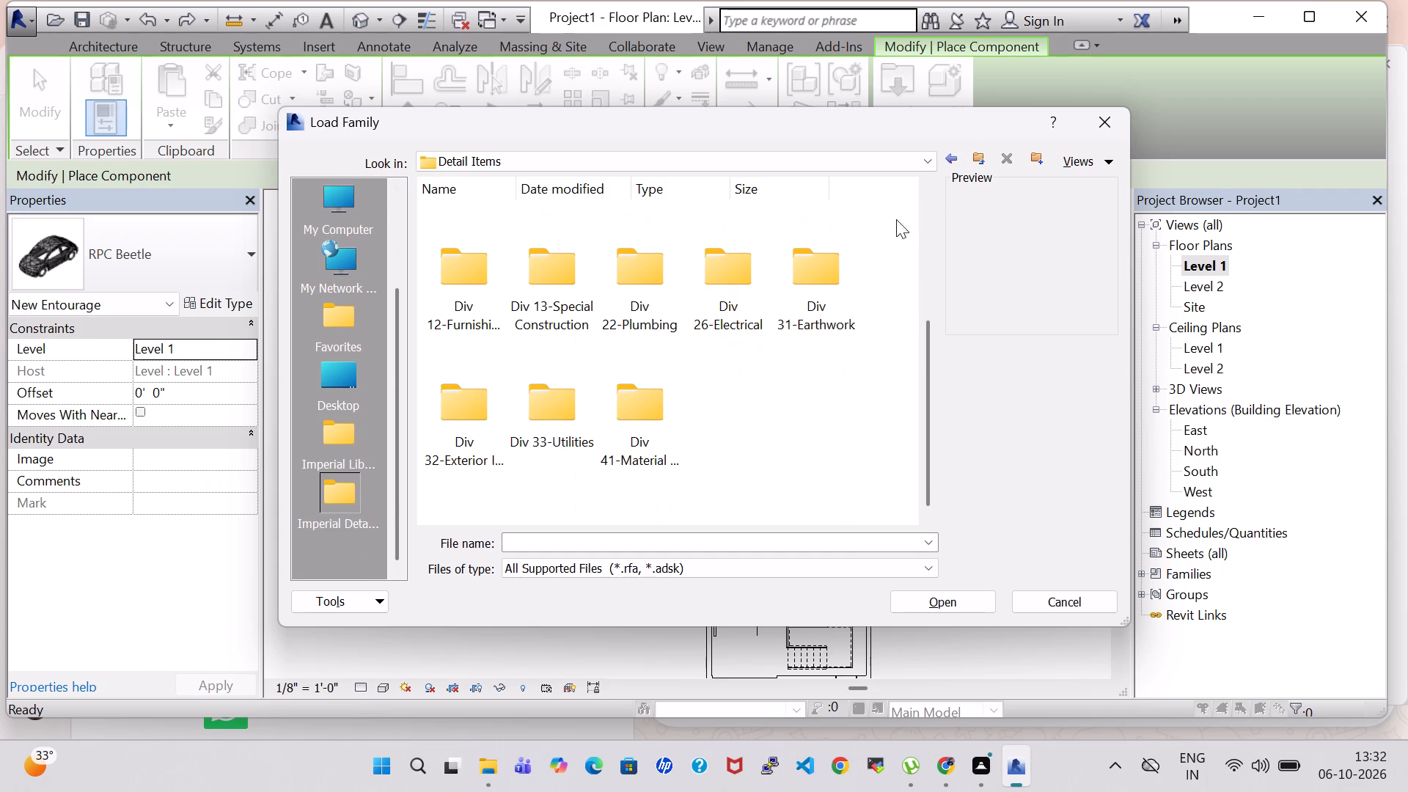
click(950, 156)
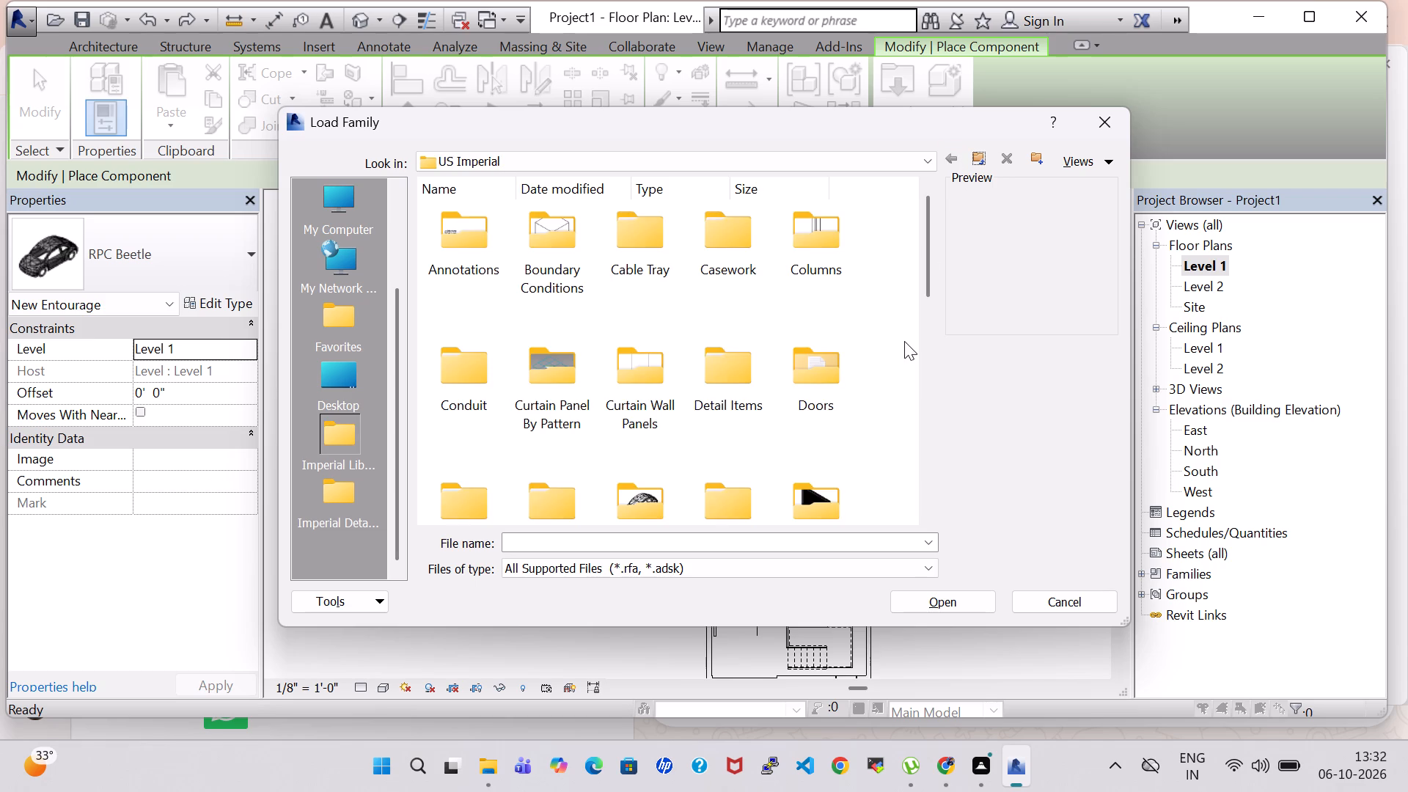
Browse the Titleblocks, Sustainable Design, Structural Foundations and Mechanical folders of the US Imperial library for a component to load.
scroll(824, 374, down, 4)
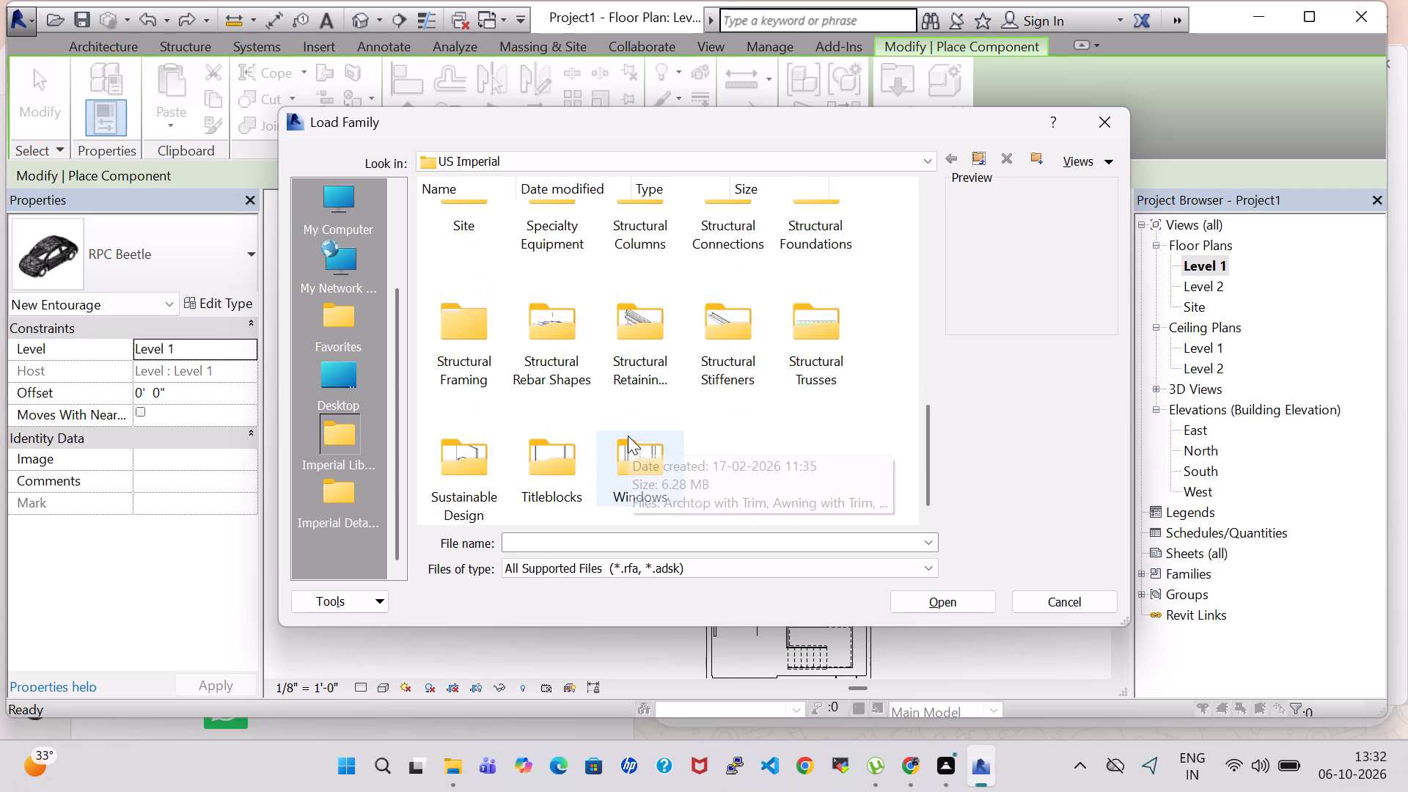
double_click(576, 477)
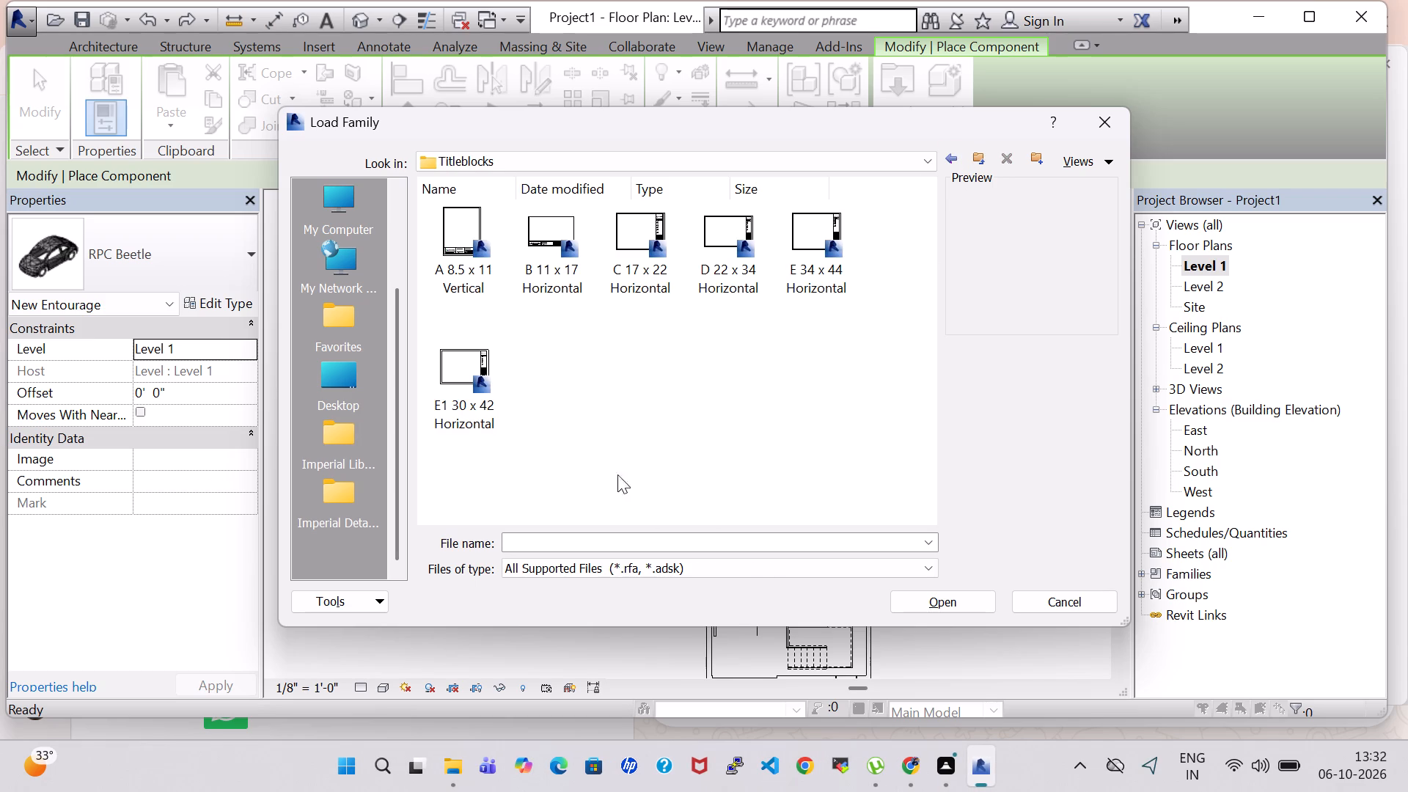
click(946, 153)
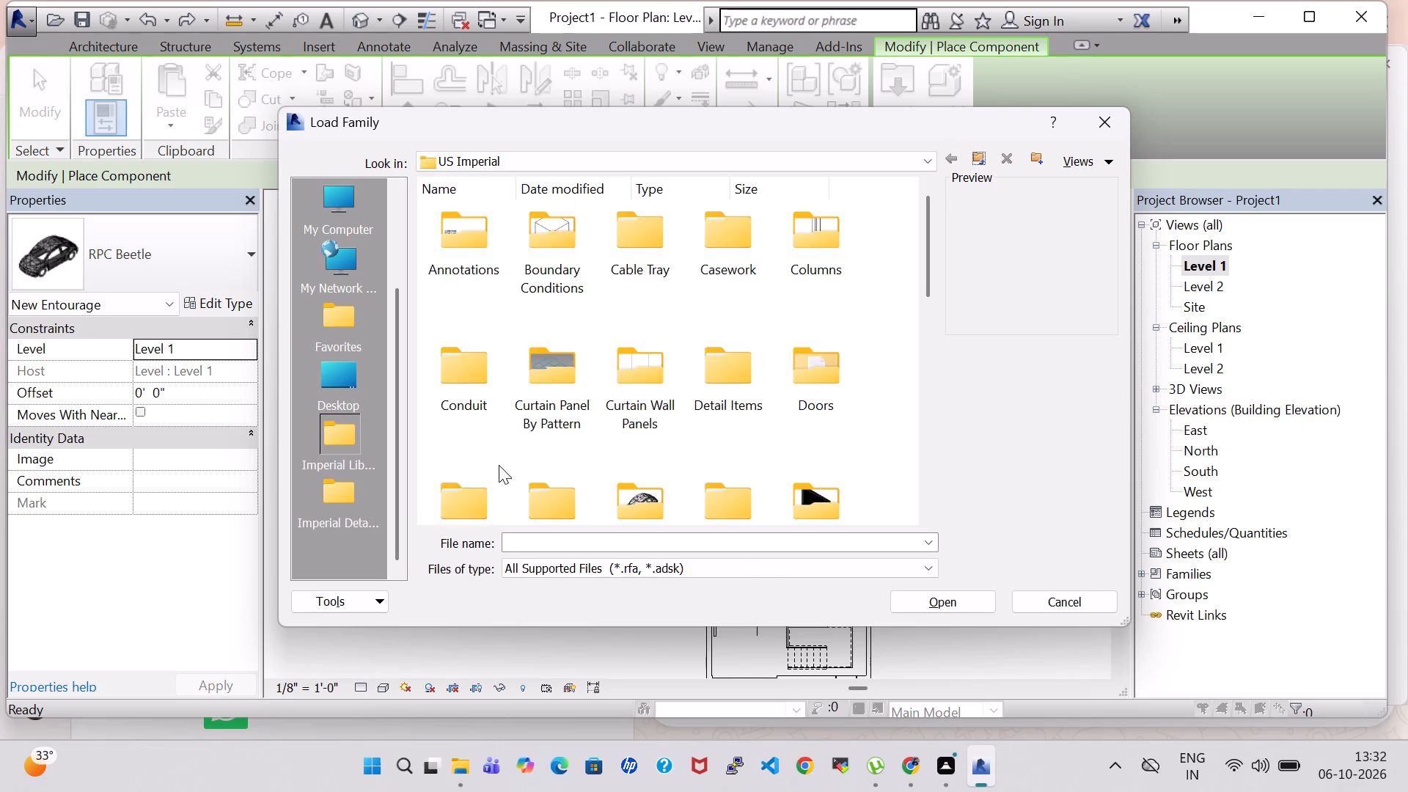
scroll(499, 465, down, 4)
double_click(488, 461)
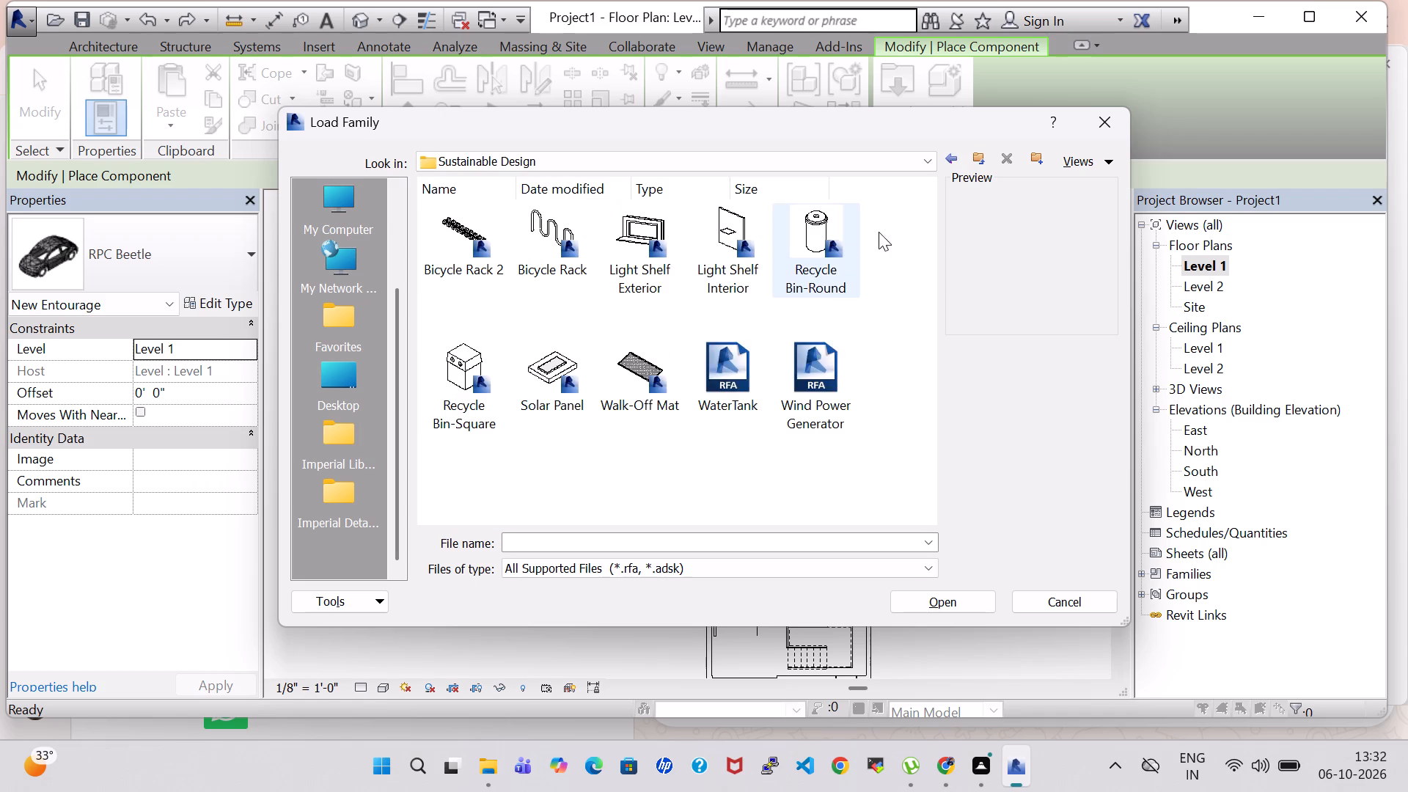
click(955, 165)
scroll(815, 450, down, 5)
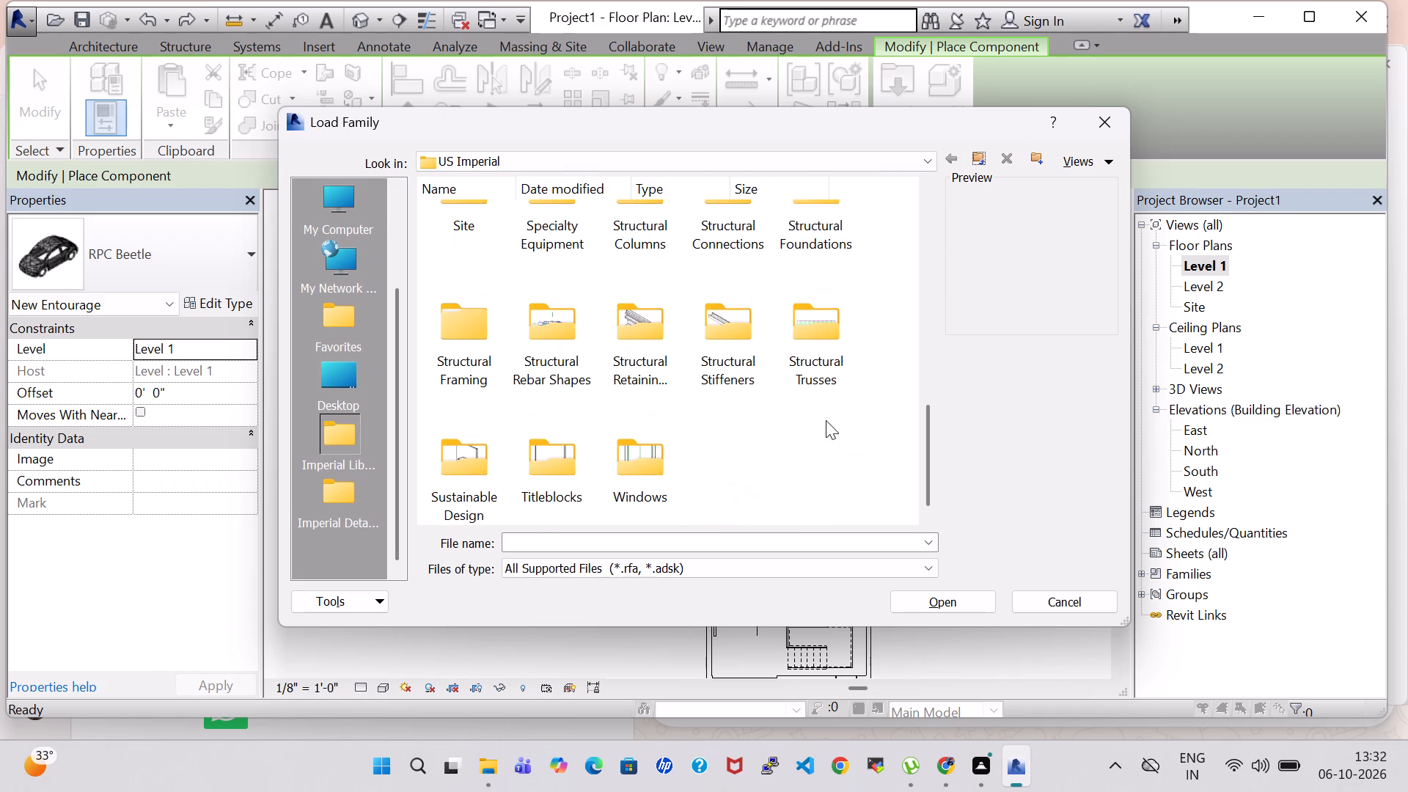
scroll(828, 277, up, 1)
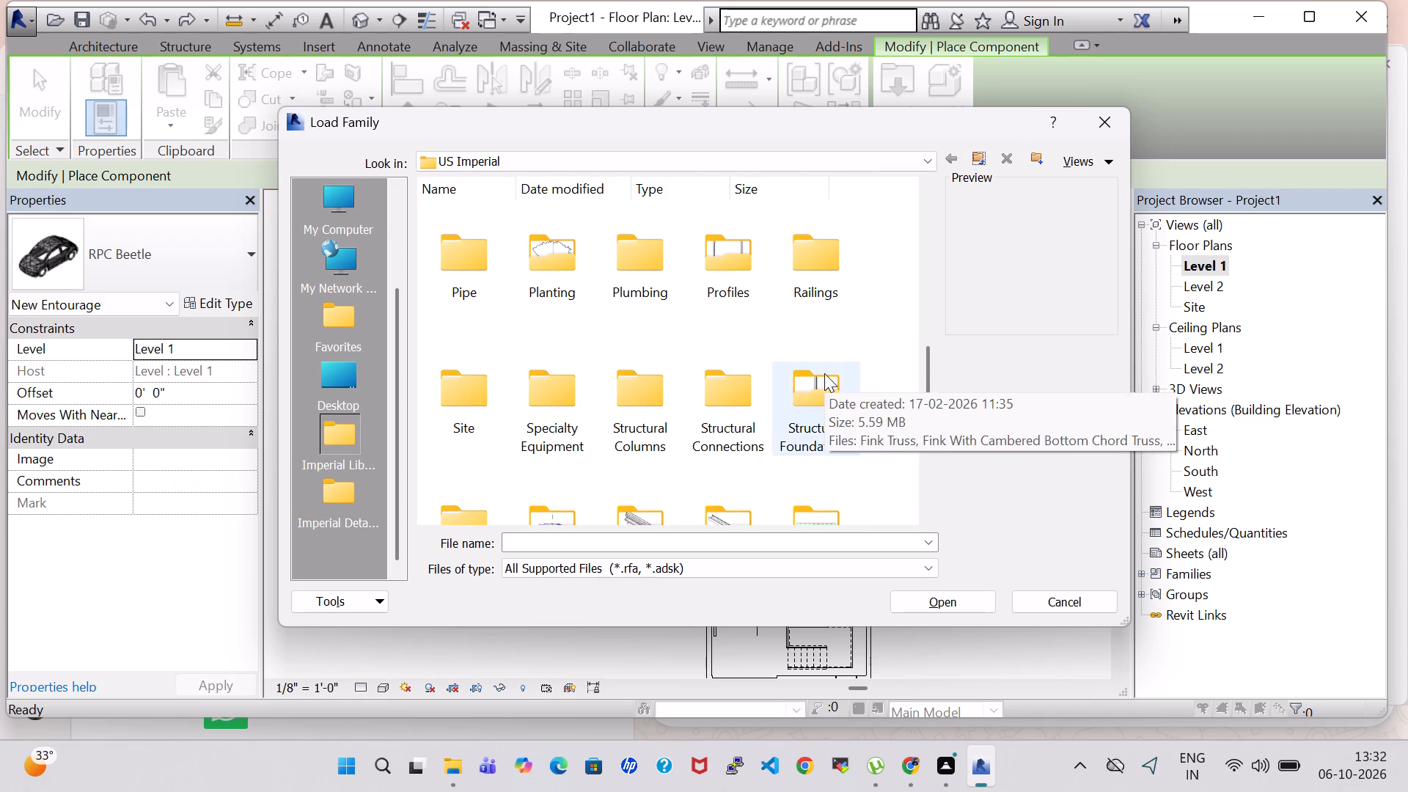
double_click(824, 373)
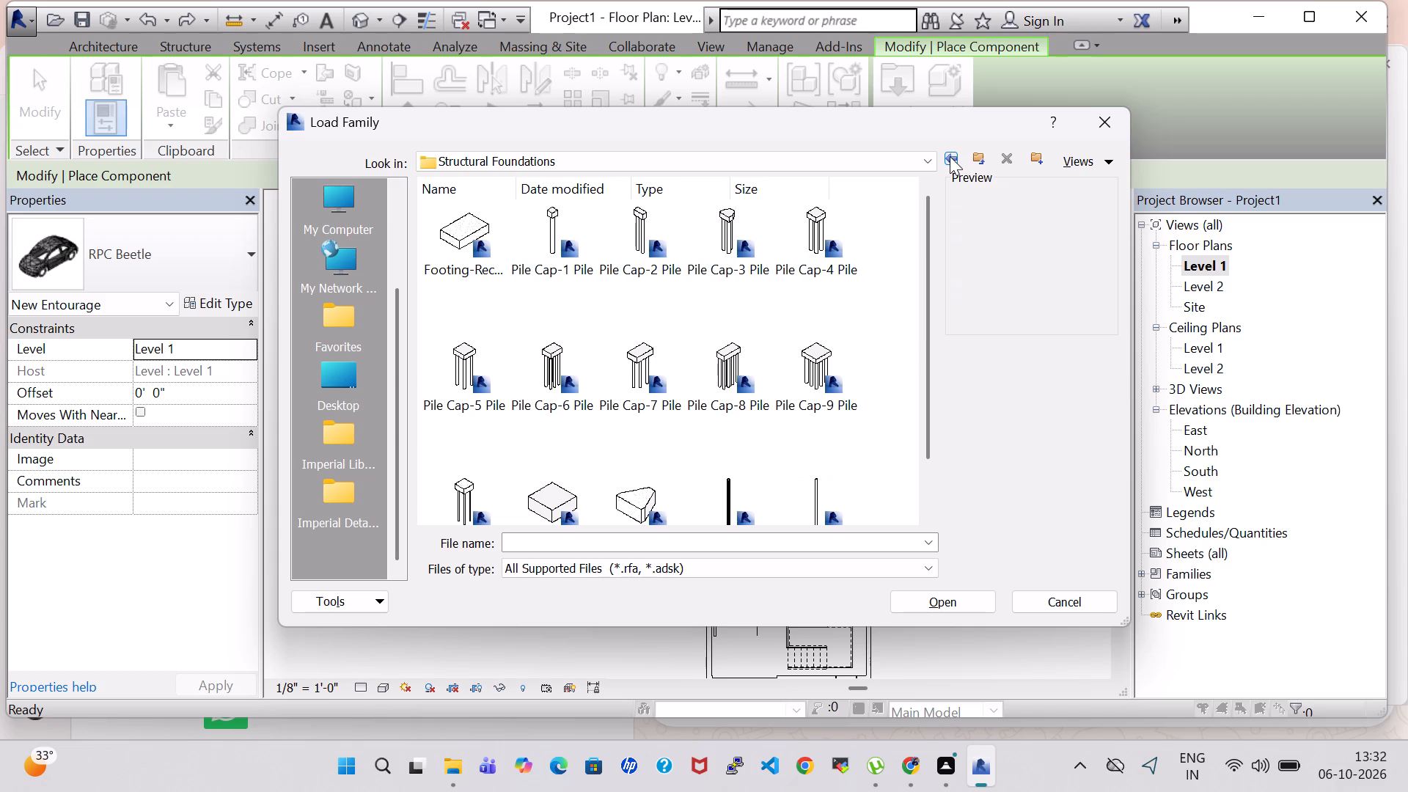
click(950, 156)
scroll(738, 398, down, 1)
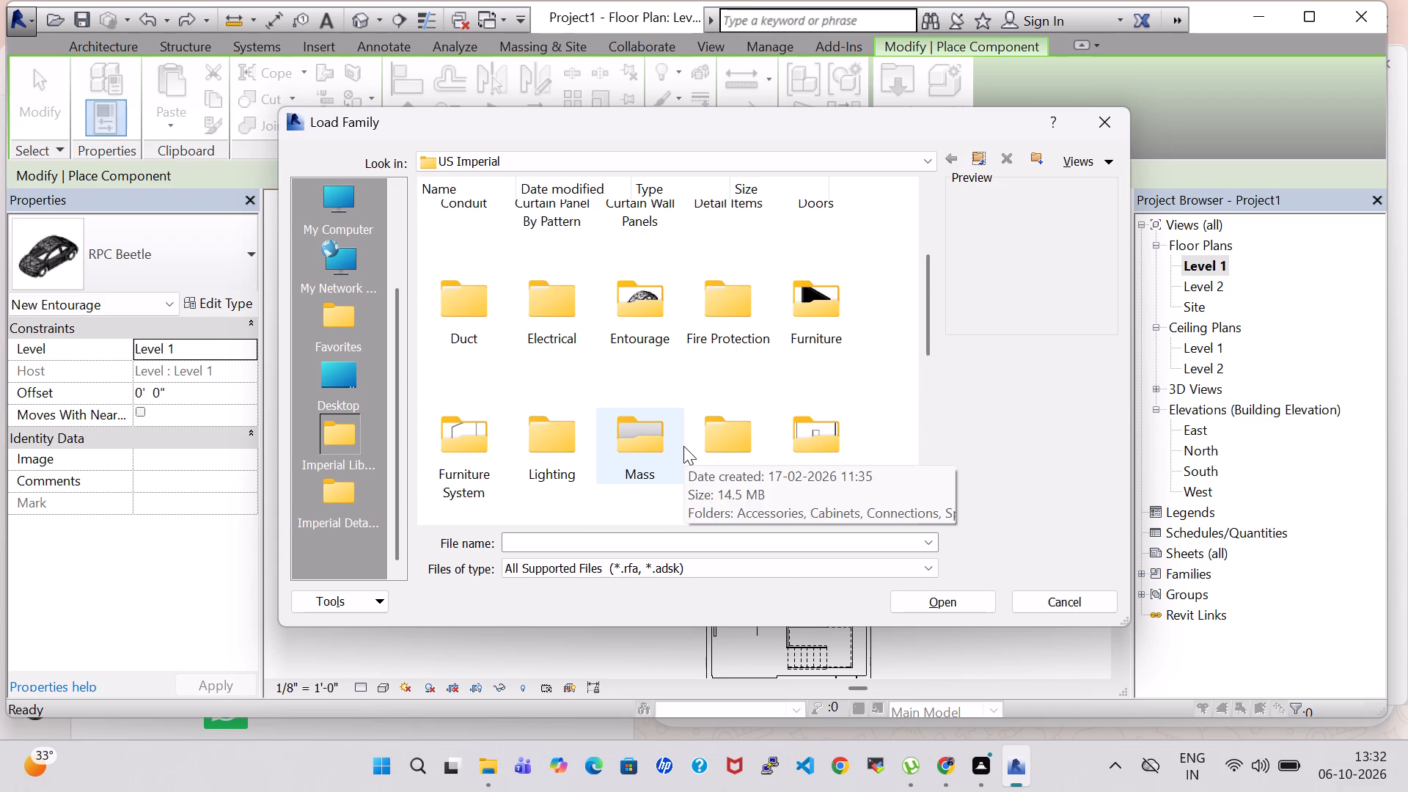
double_click(730, 444)
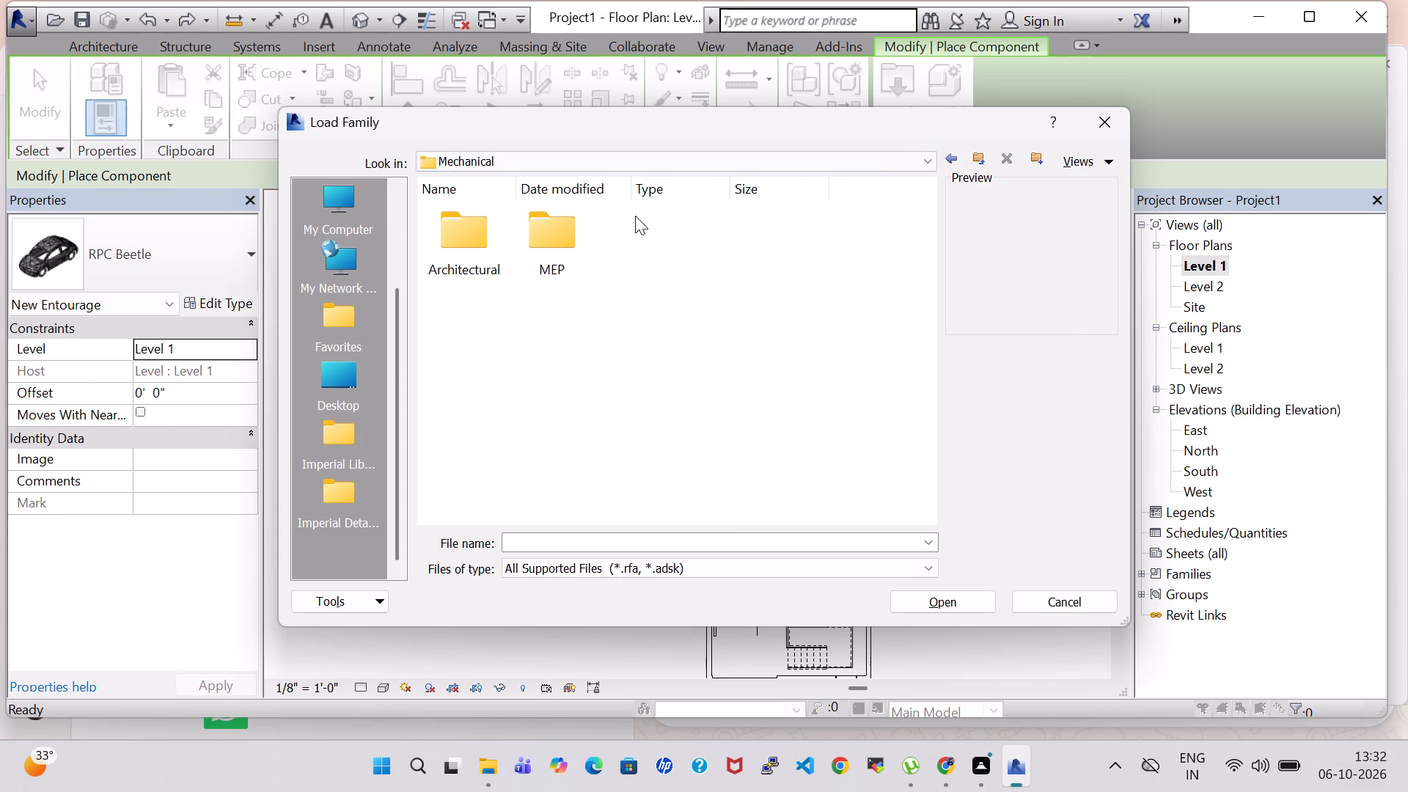
double_click(458, 258)
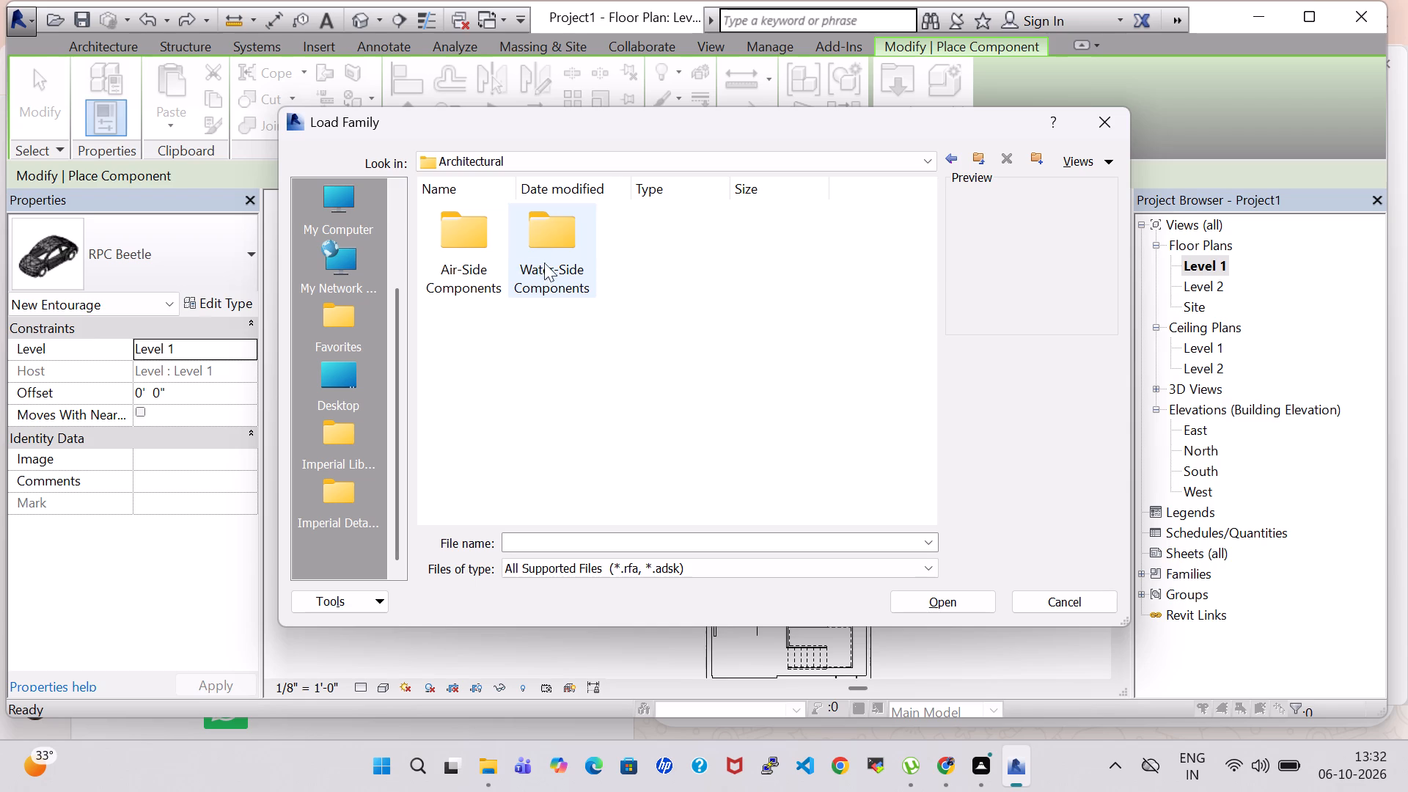
click(953, 159)
click(953, 159)
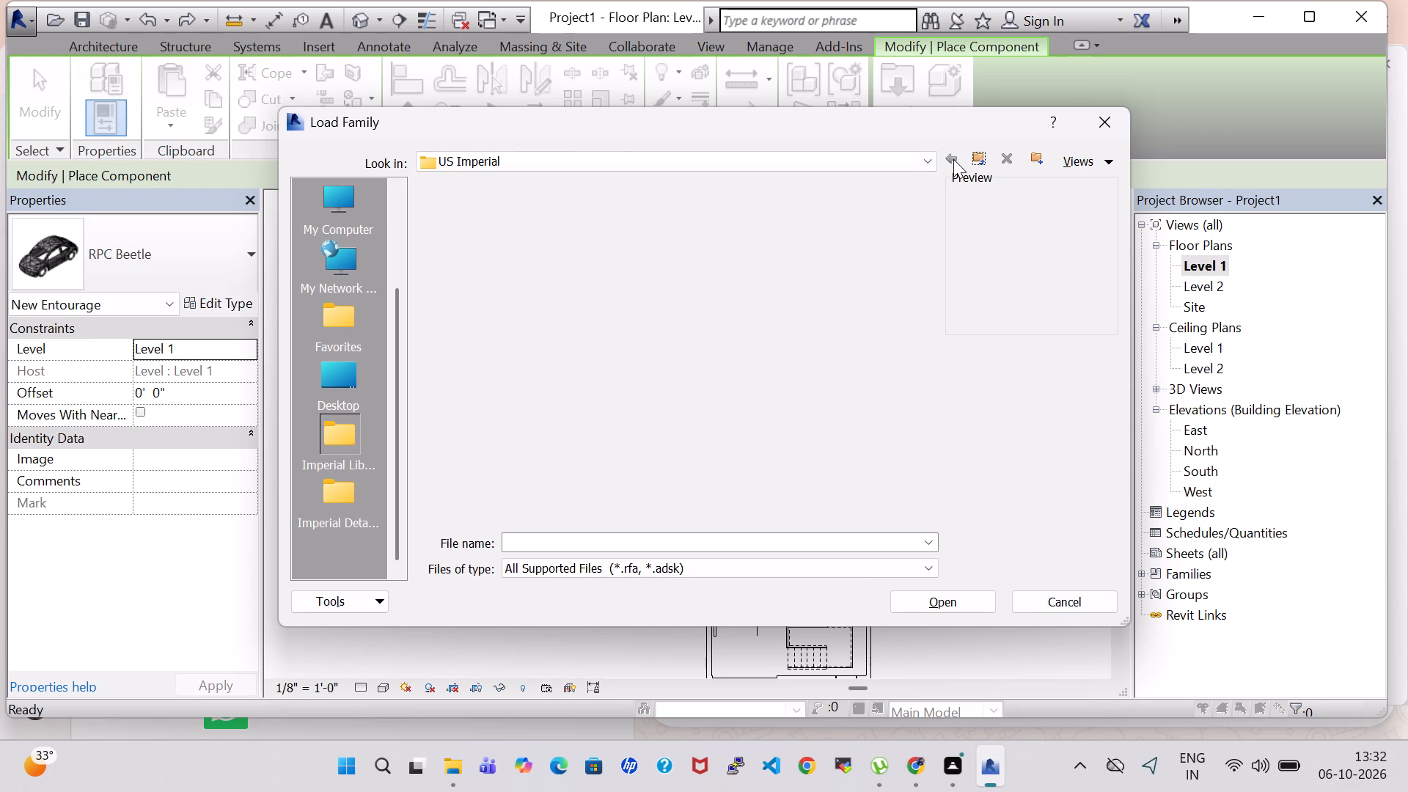
Load the gridded Door-Garage family from the Residential subfolder of the US Imperial Doors library.
scroll(829, 323, down, 1)
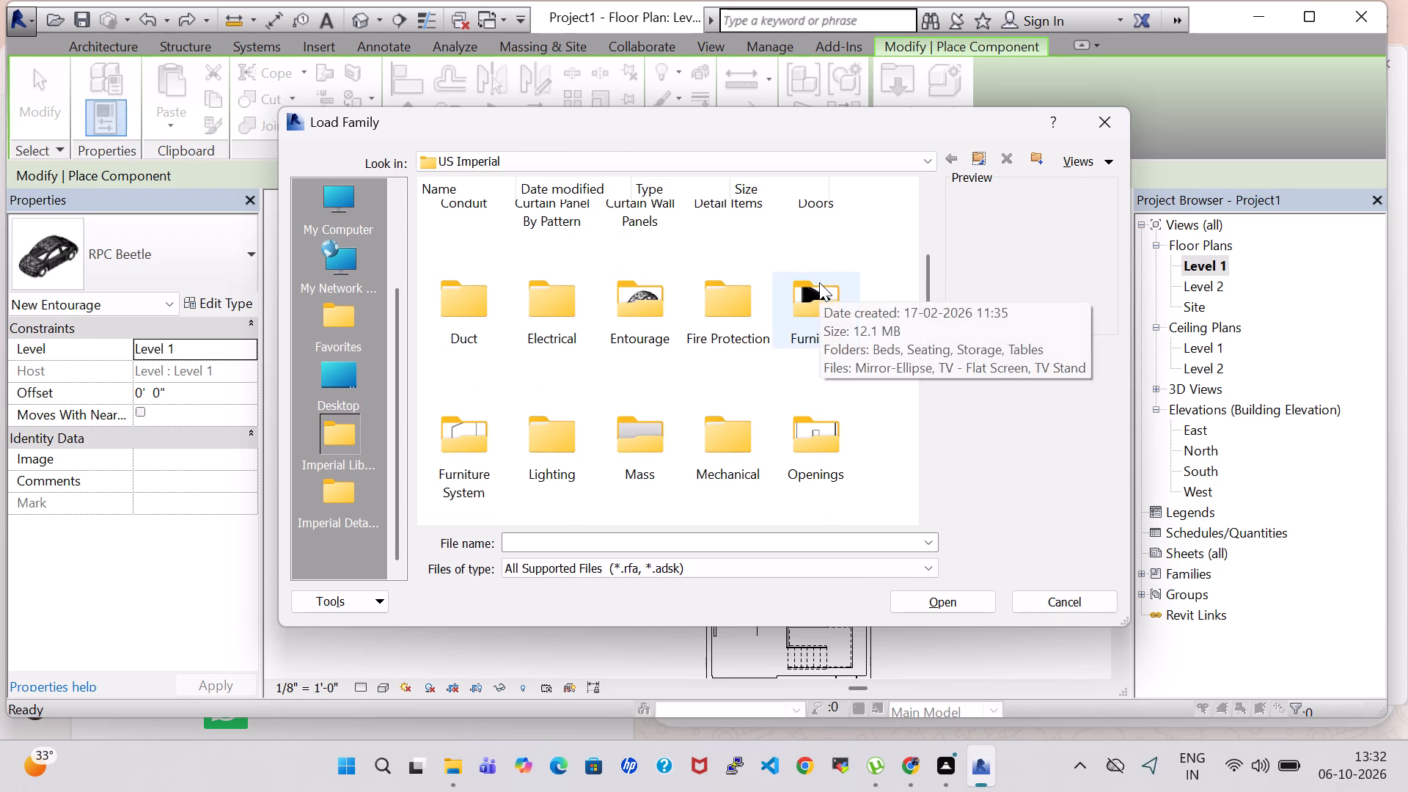
scroll(687, 391, up, 1)
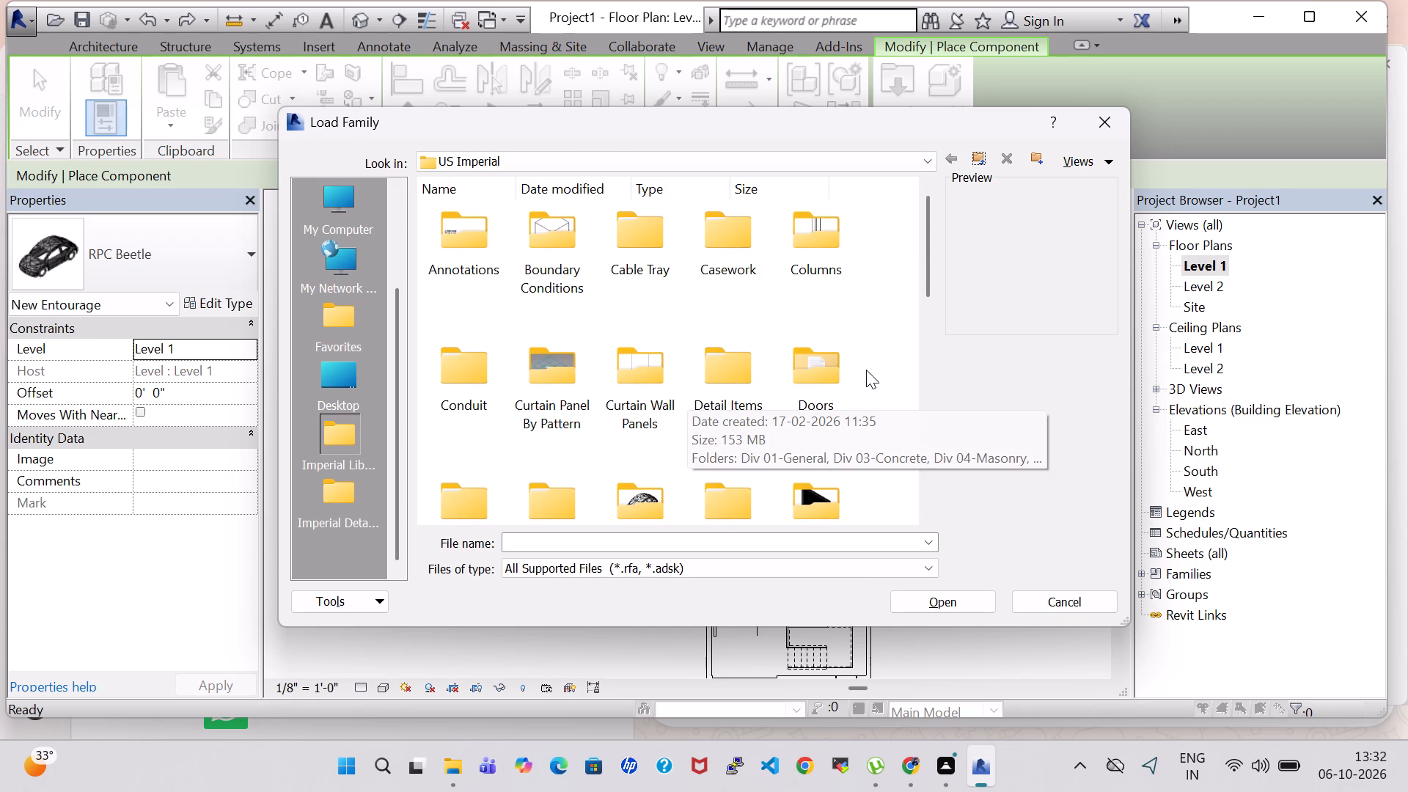
click(866, 370)
double_click(803, 370)
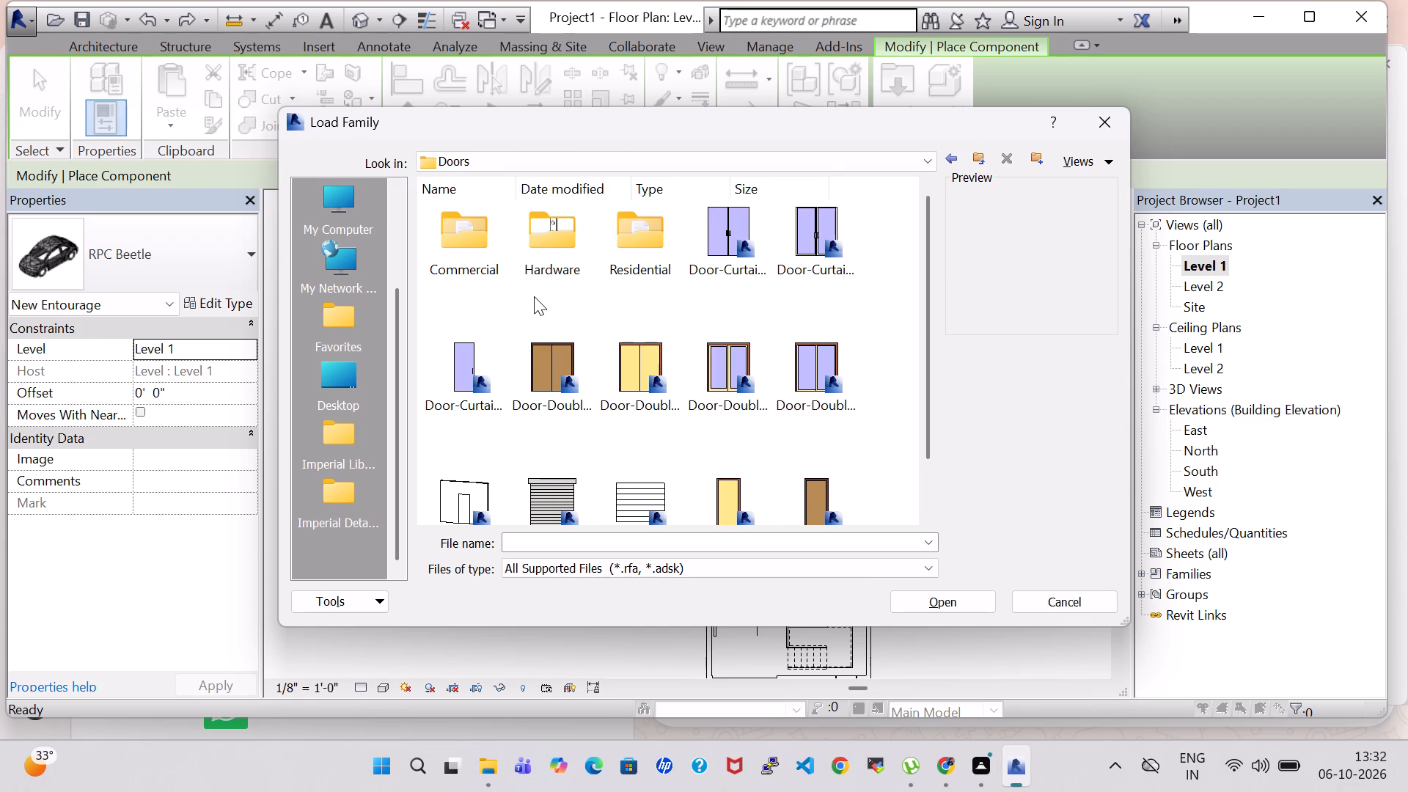
double_click(566, 269)
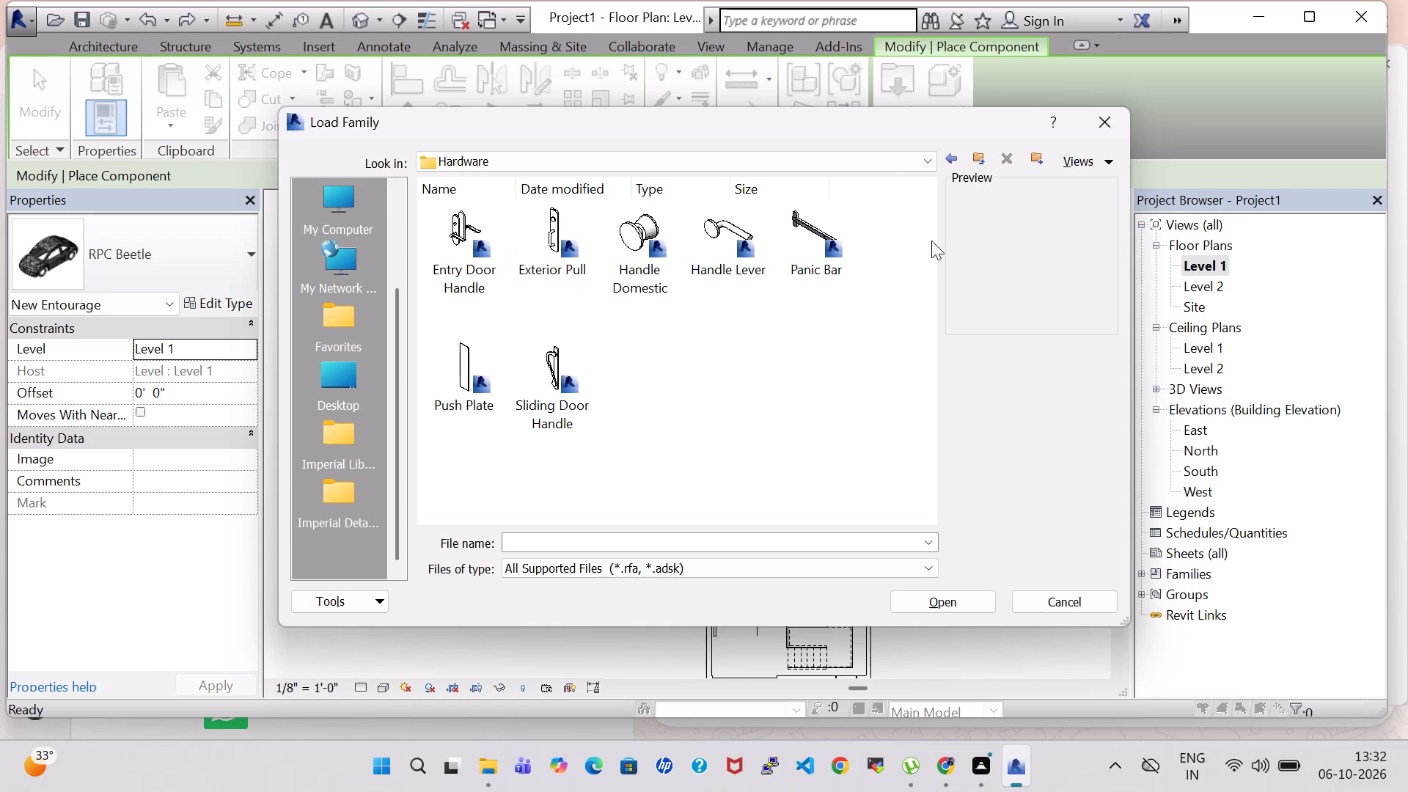
click(956, 162)
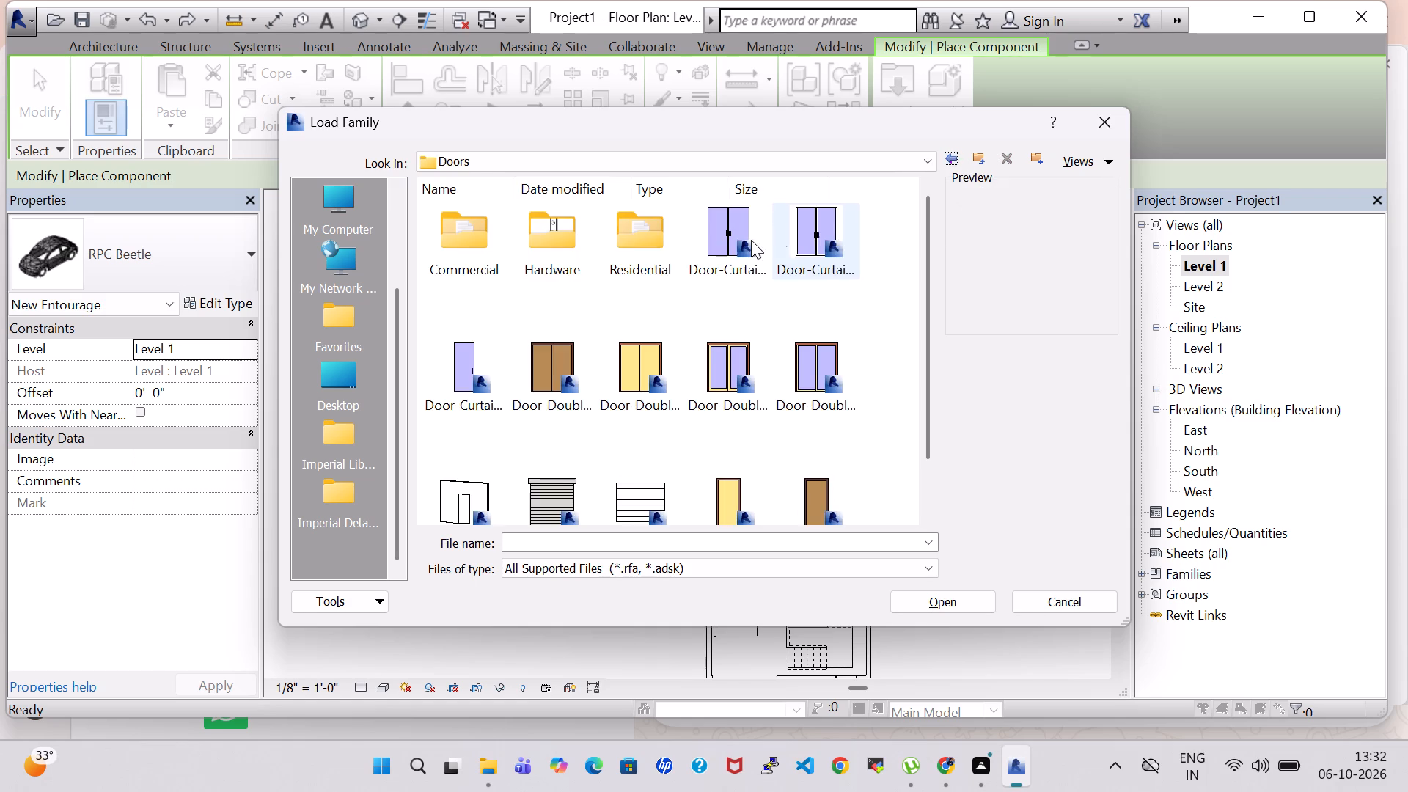
double_click(656, 260)
scroll(676, 277, down, 3)
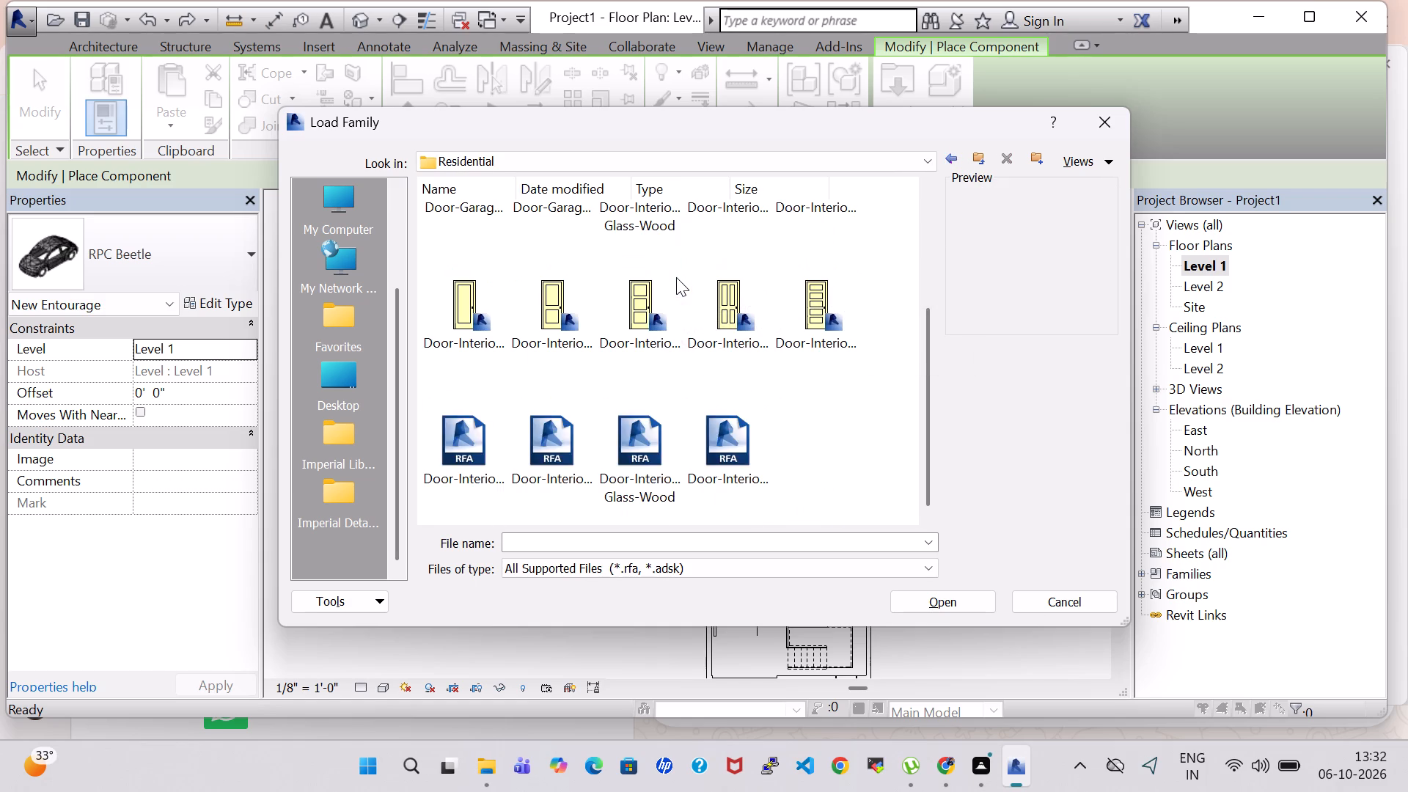
scroll(647, 419, up, 2)
click(459, 370)
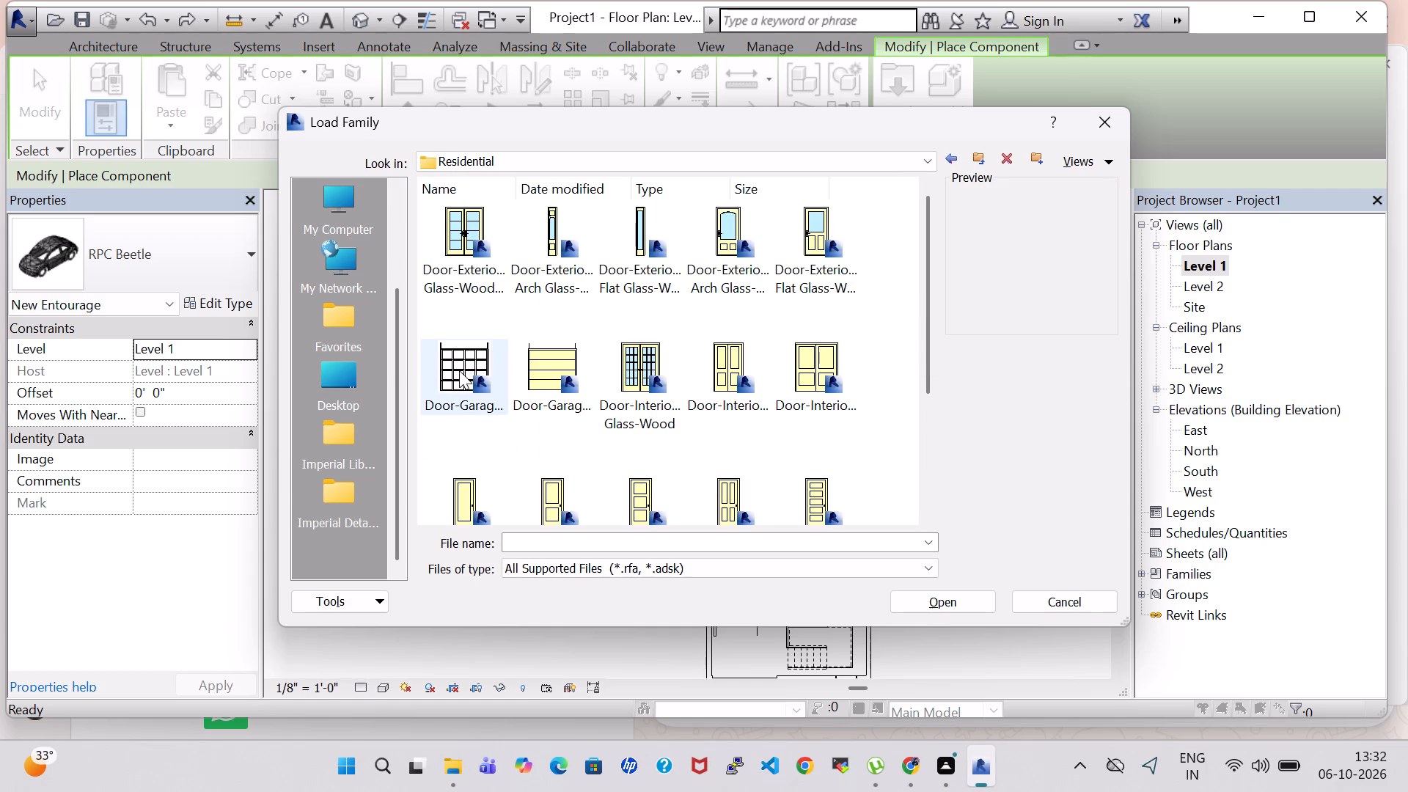
click(950, 603)
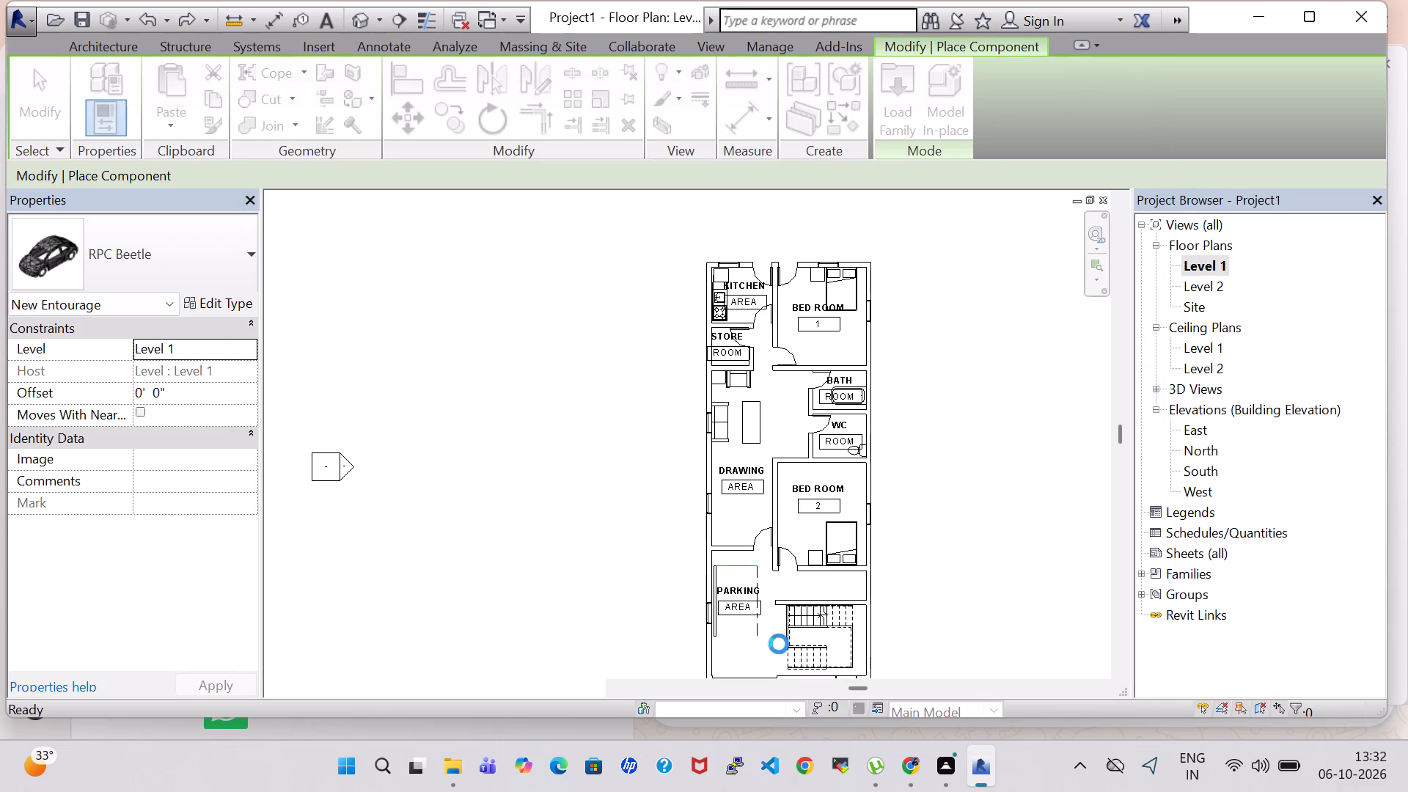
scroll(779, 644, up, 2)
click(752, 450)
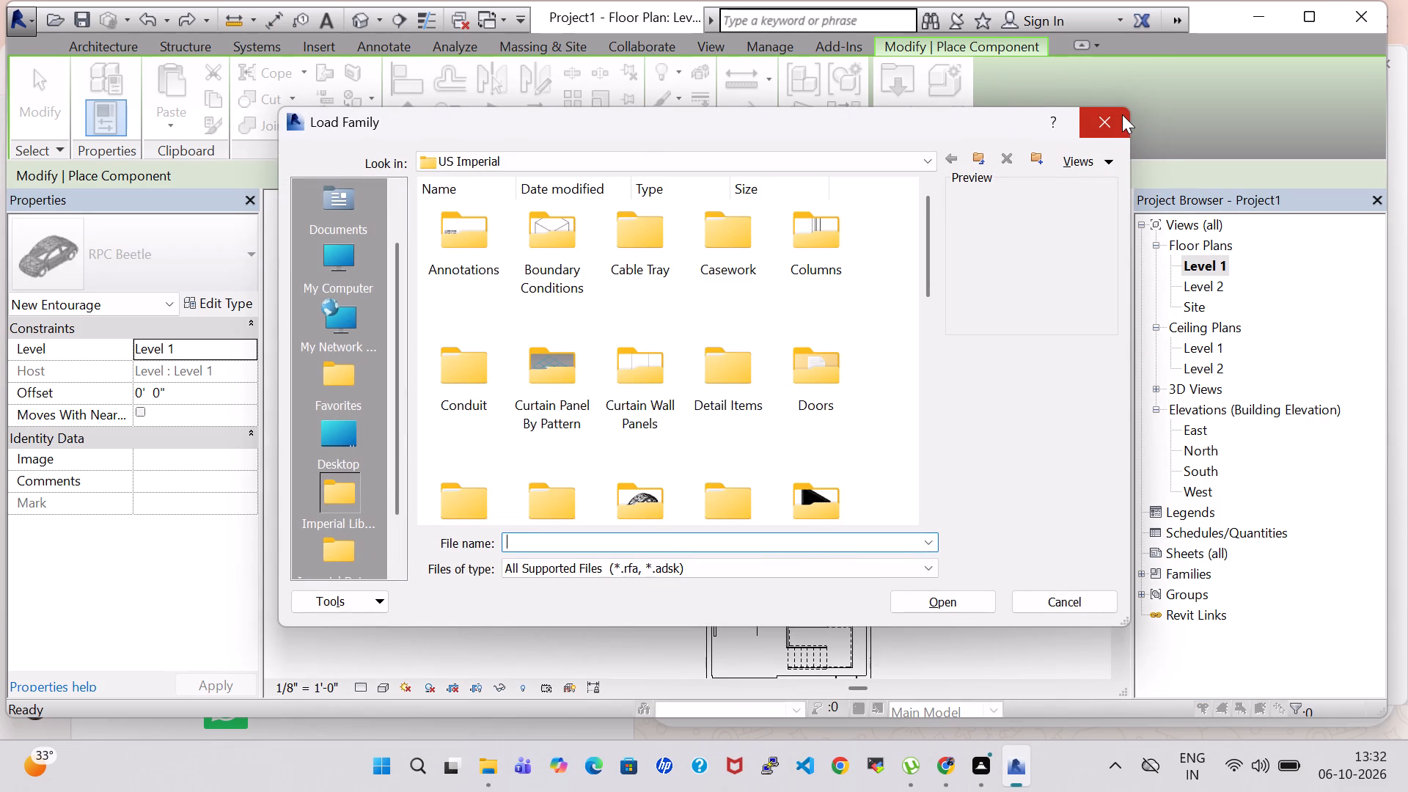
Place an RPC Beetle car on Level 1 outside the parking area, about 11'-6" from the building's outer wall.
click(1122, 114)
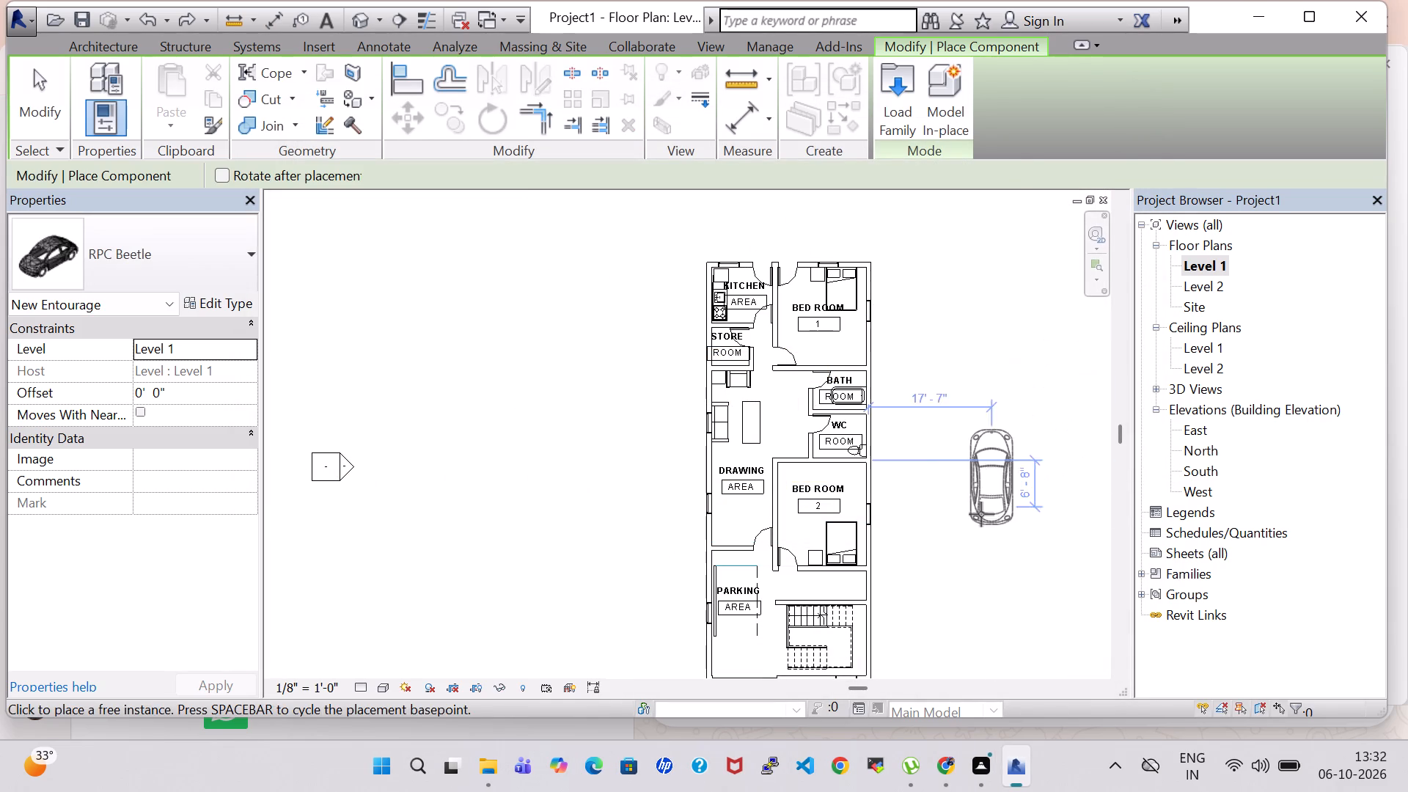
middle_drag(946, 549, 1060, 346)
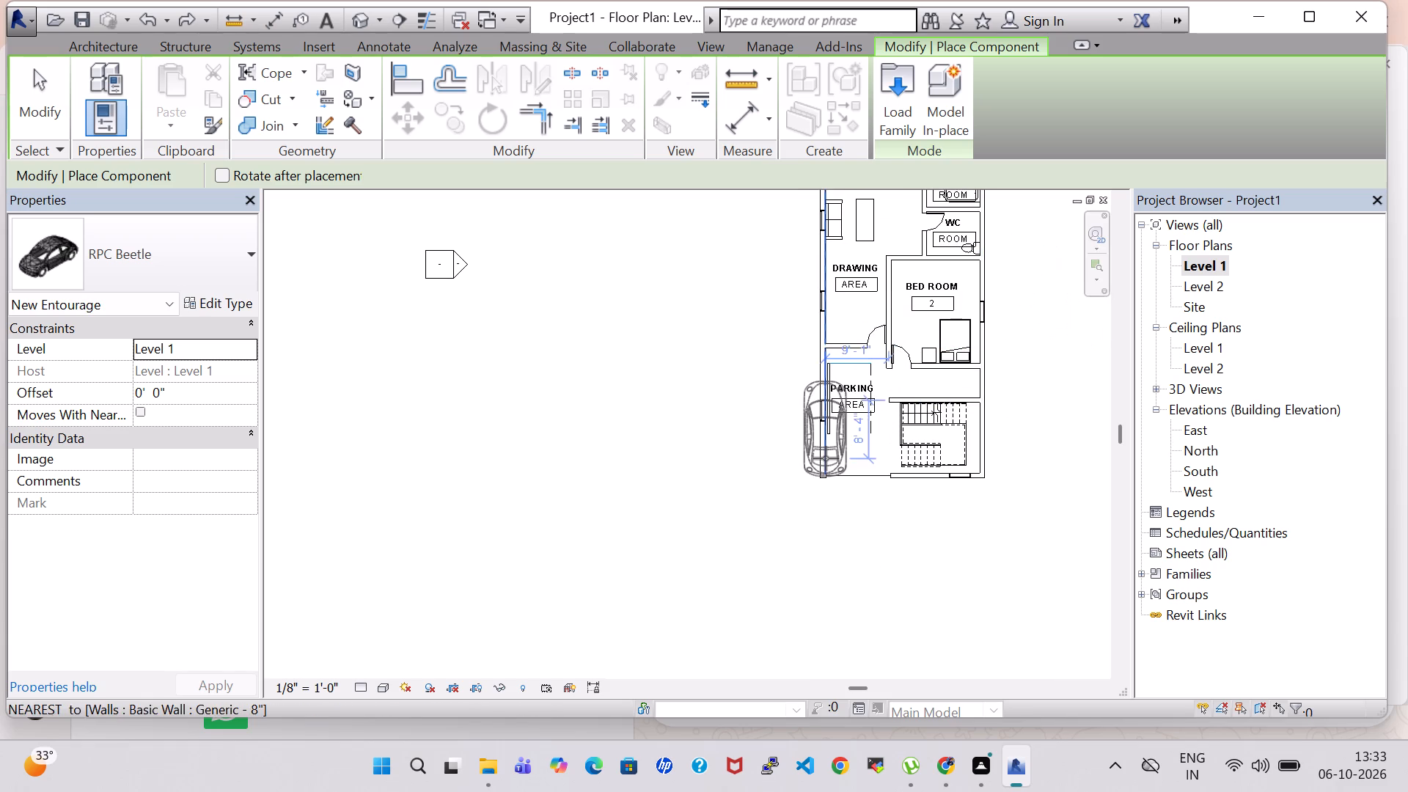
scroll(832, 458, up, 5)
click(652, 466)
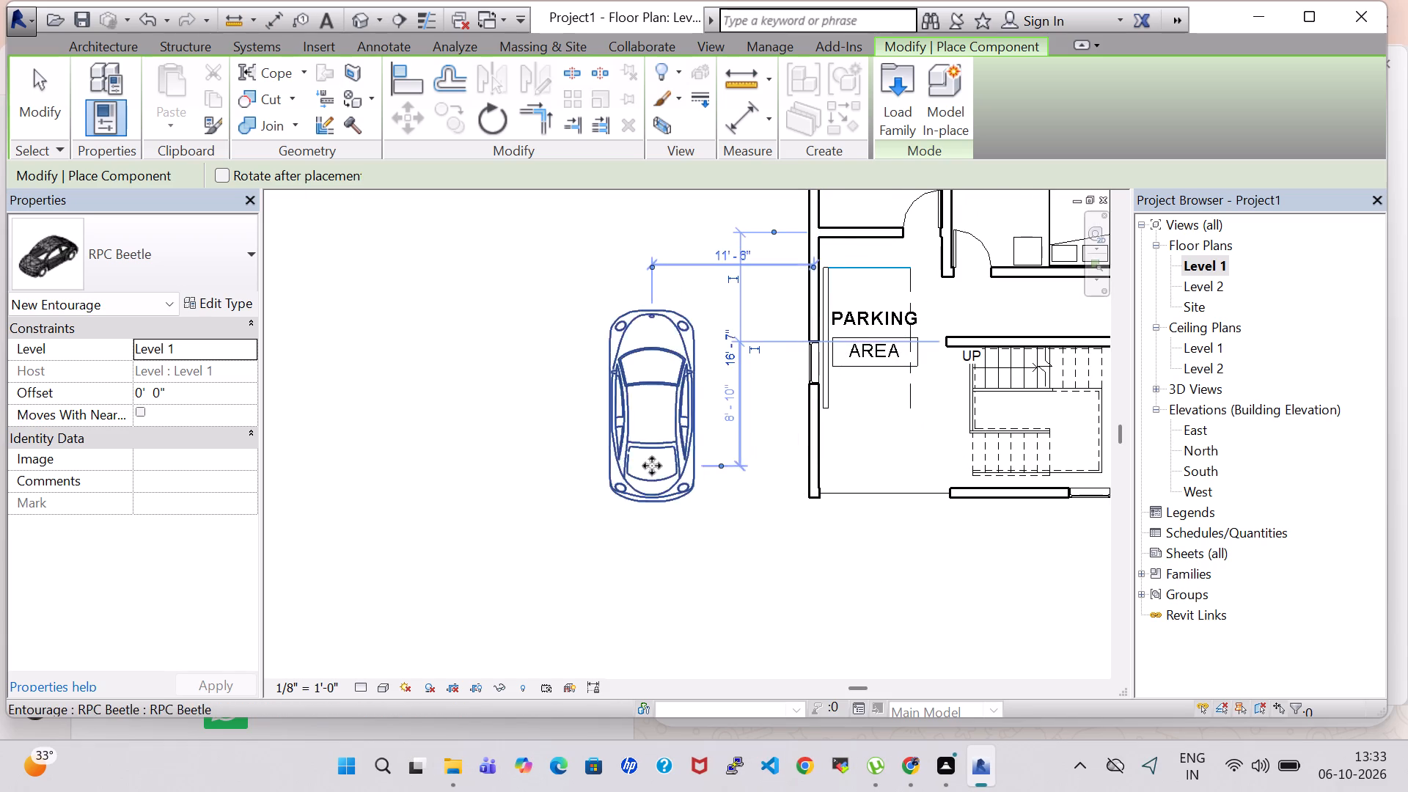
key(Escape)
key(Escape)
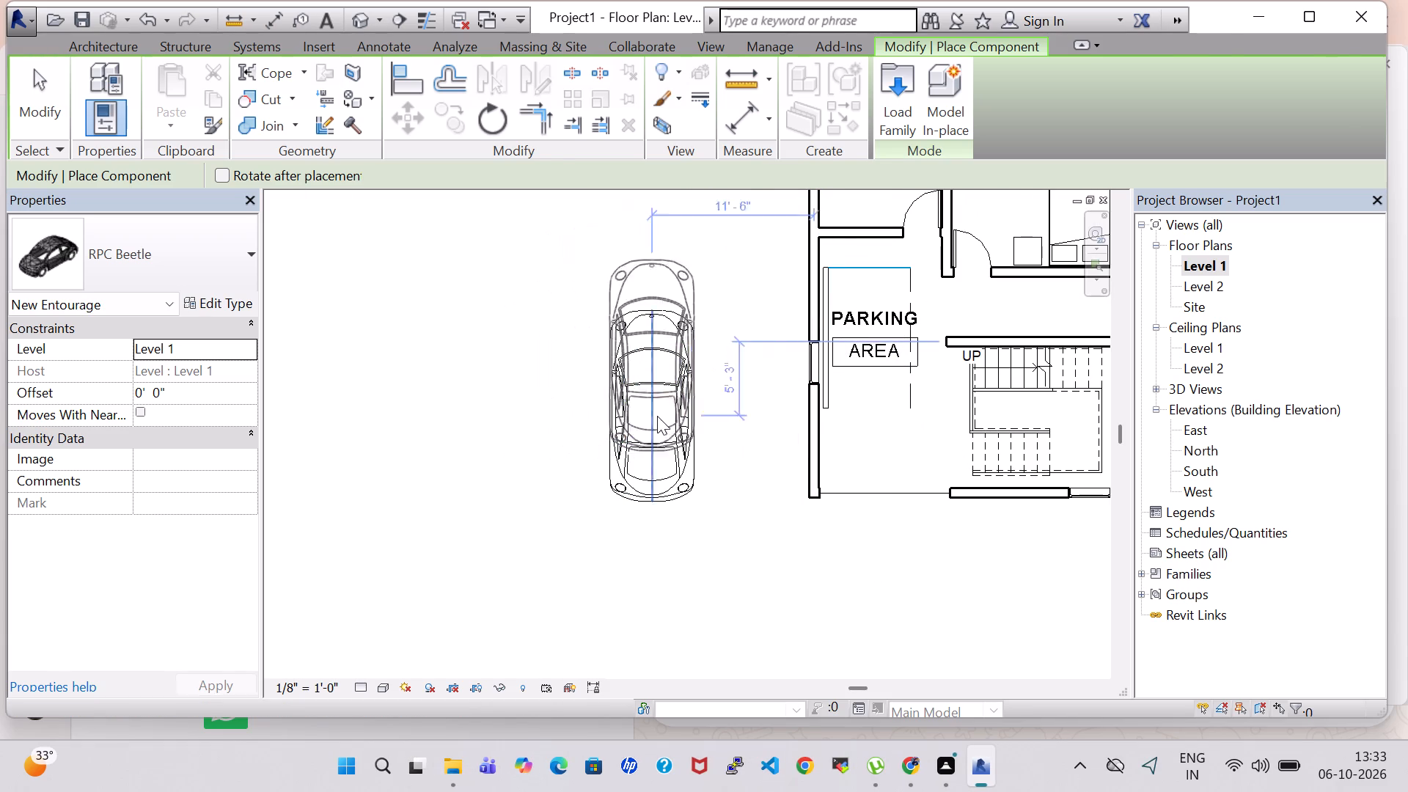
Select the RPC Beetle car placed outside the parking area and check its available editing options.
click(673, 395)
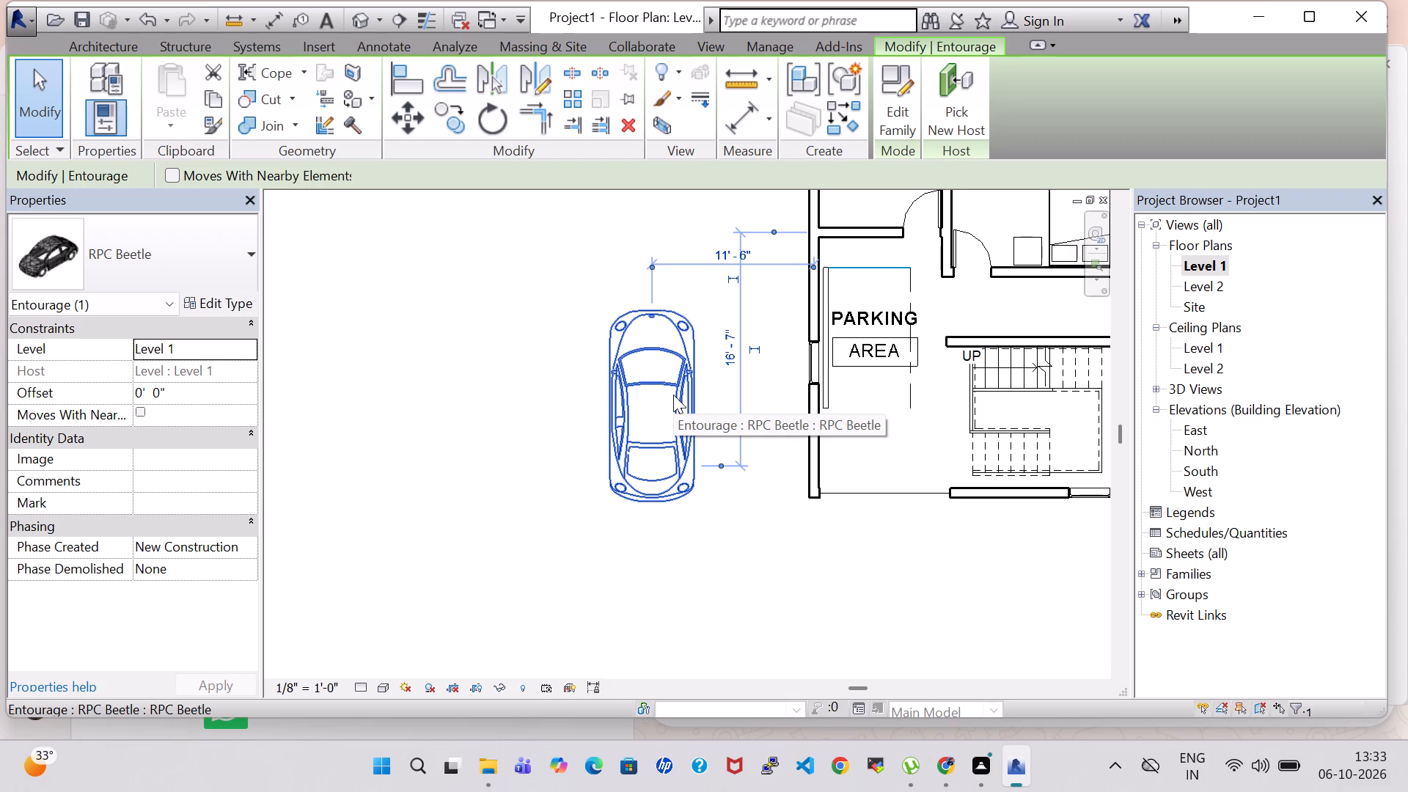
key(Escape)
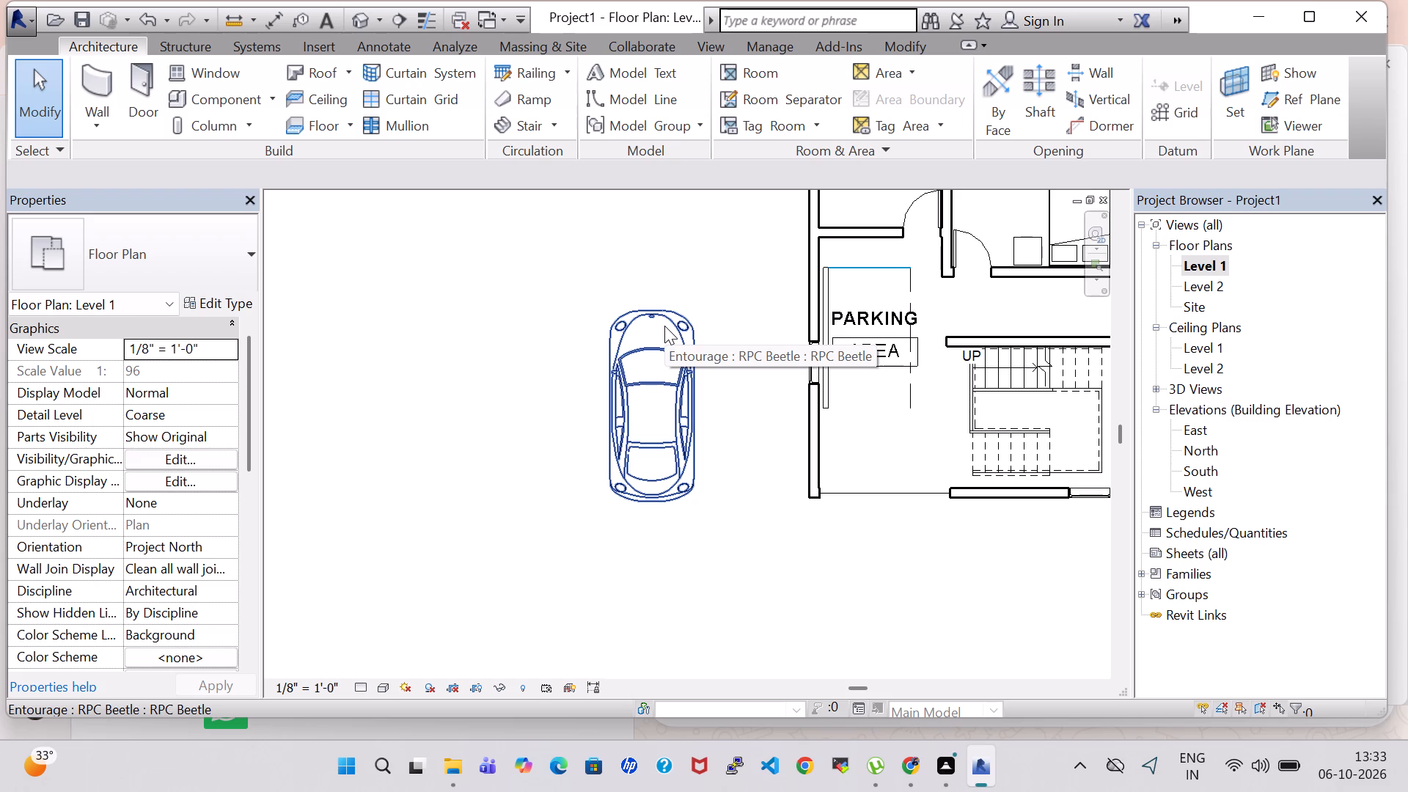
click(670, 326)
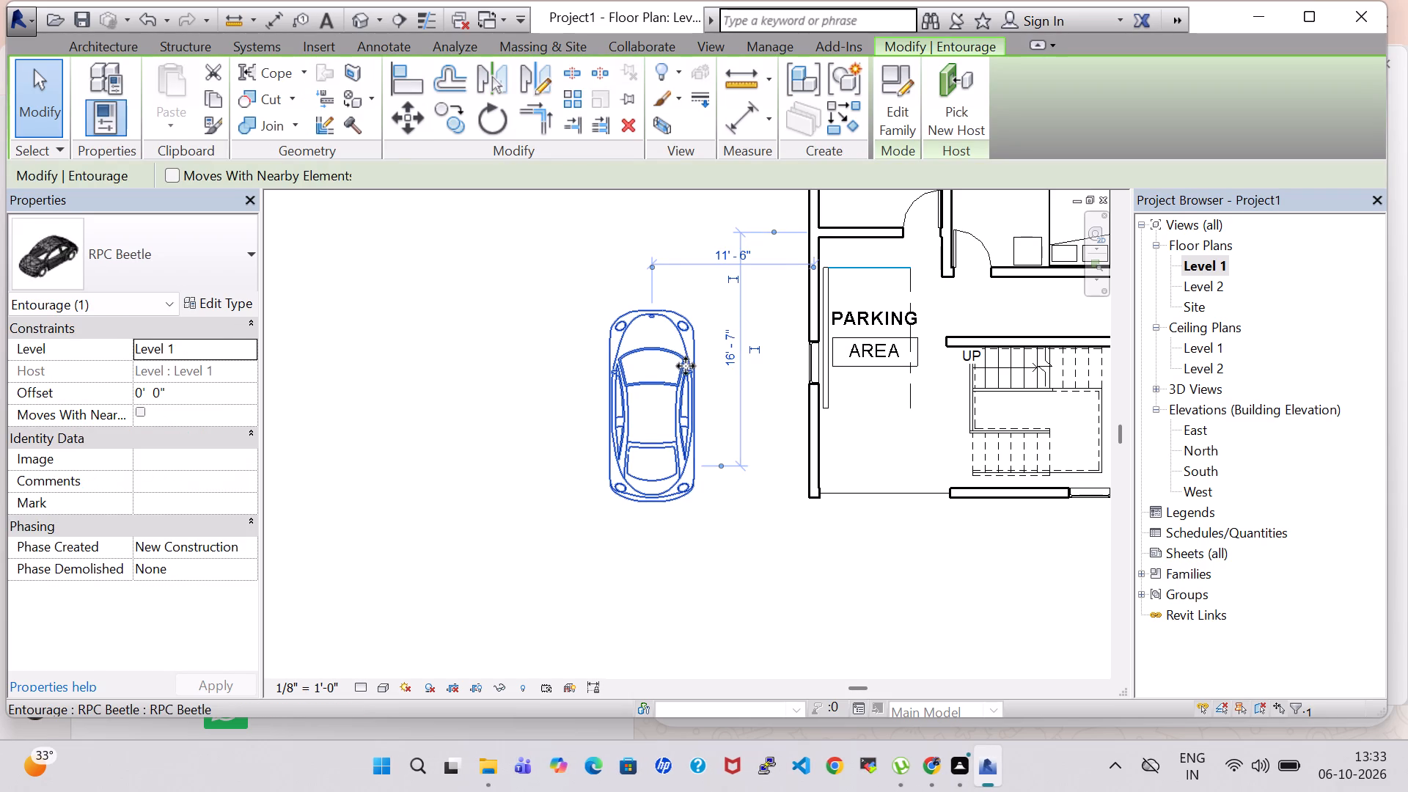
right_click(683, 385)
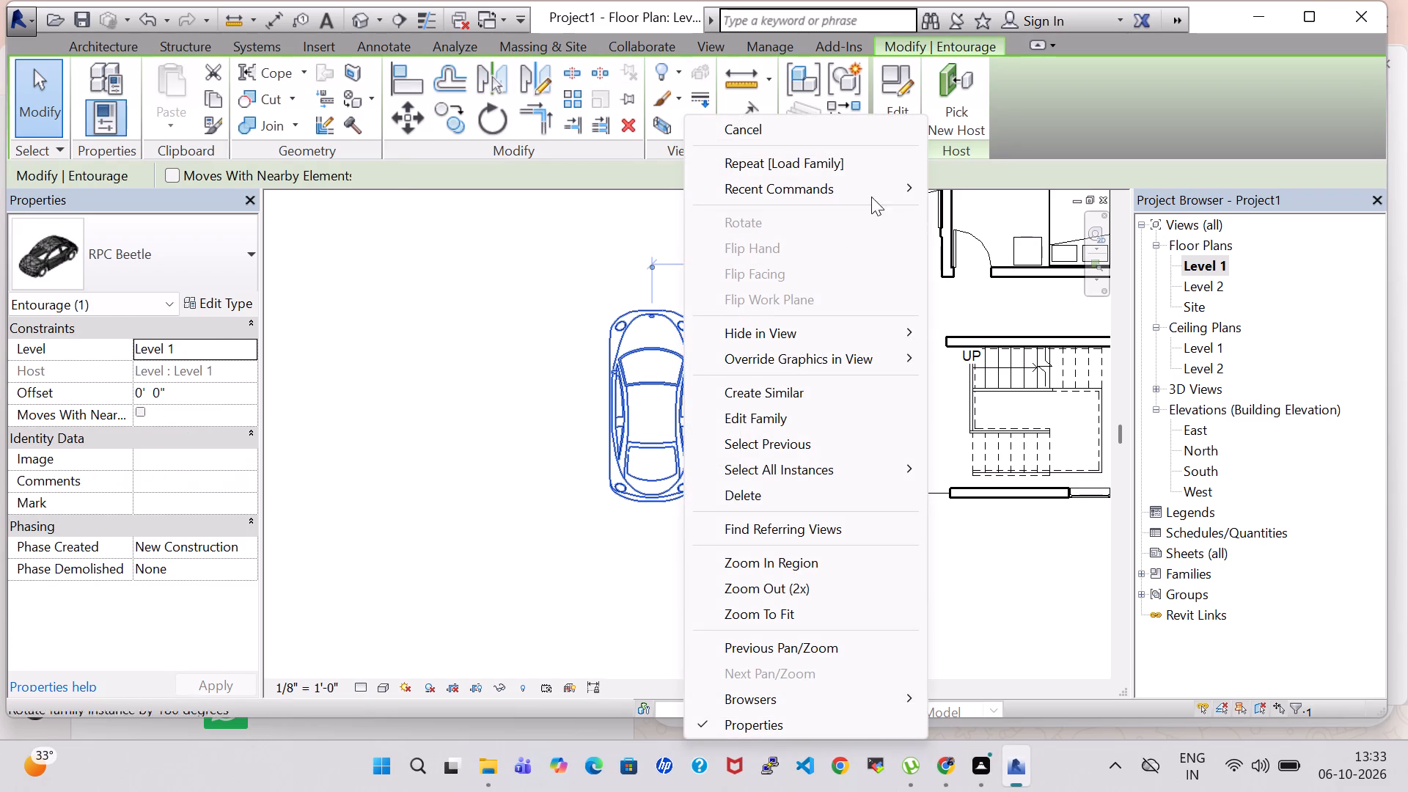
click(505, 299)
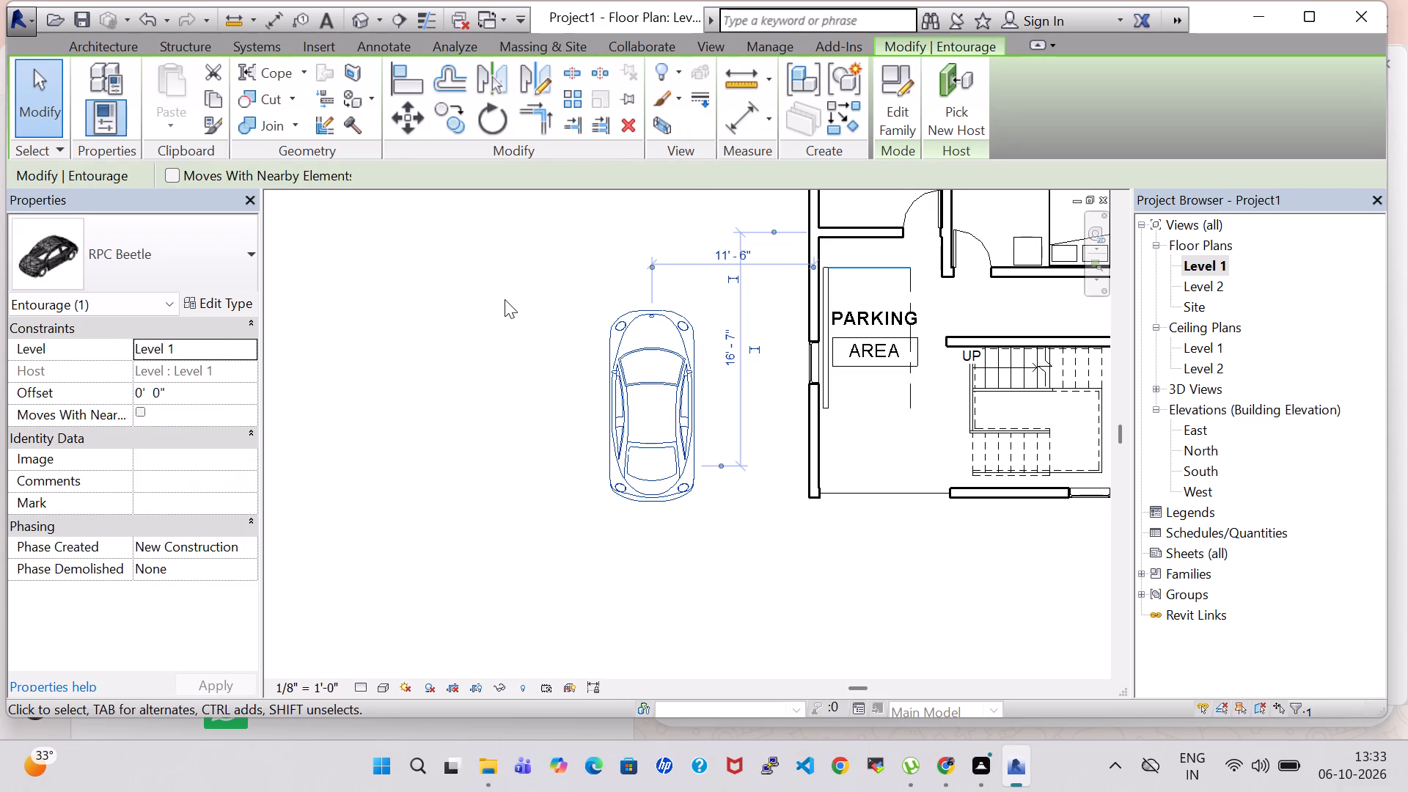
click(664, 353)
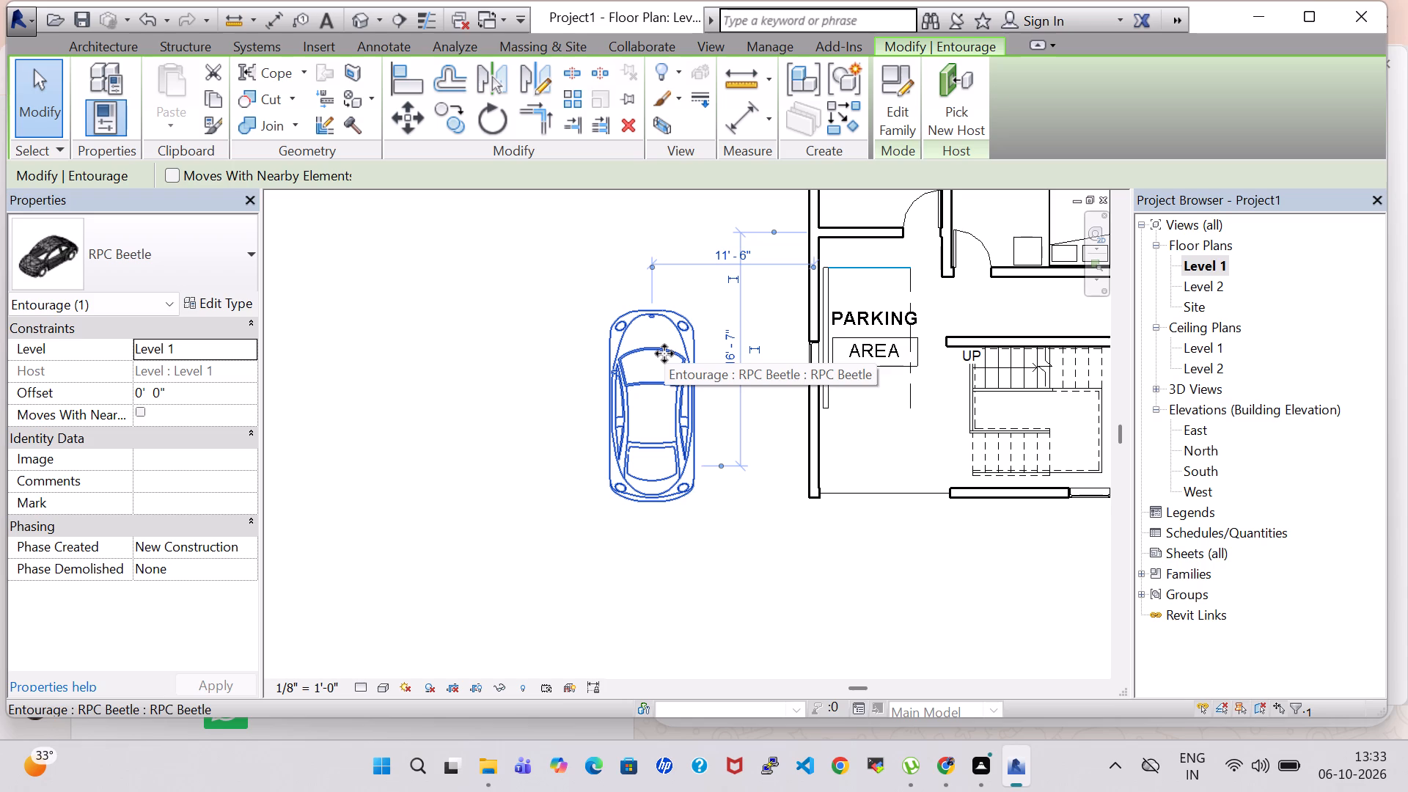
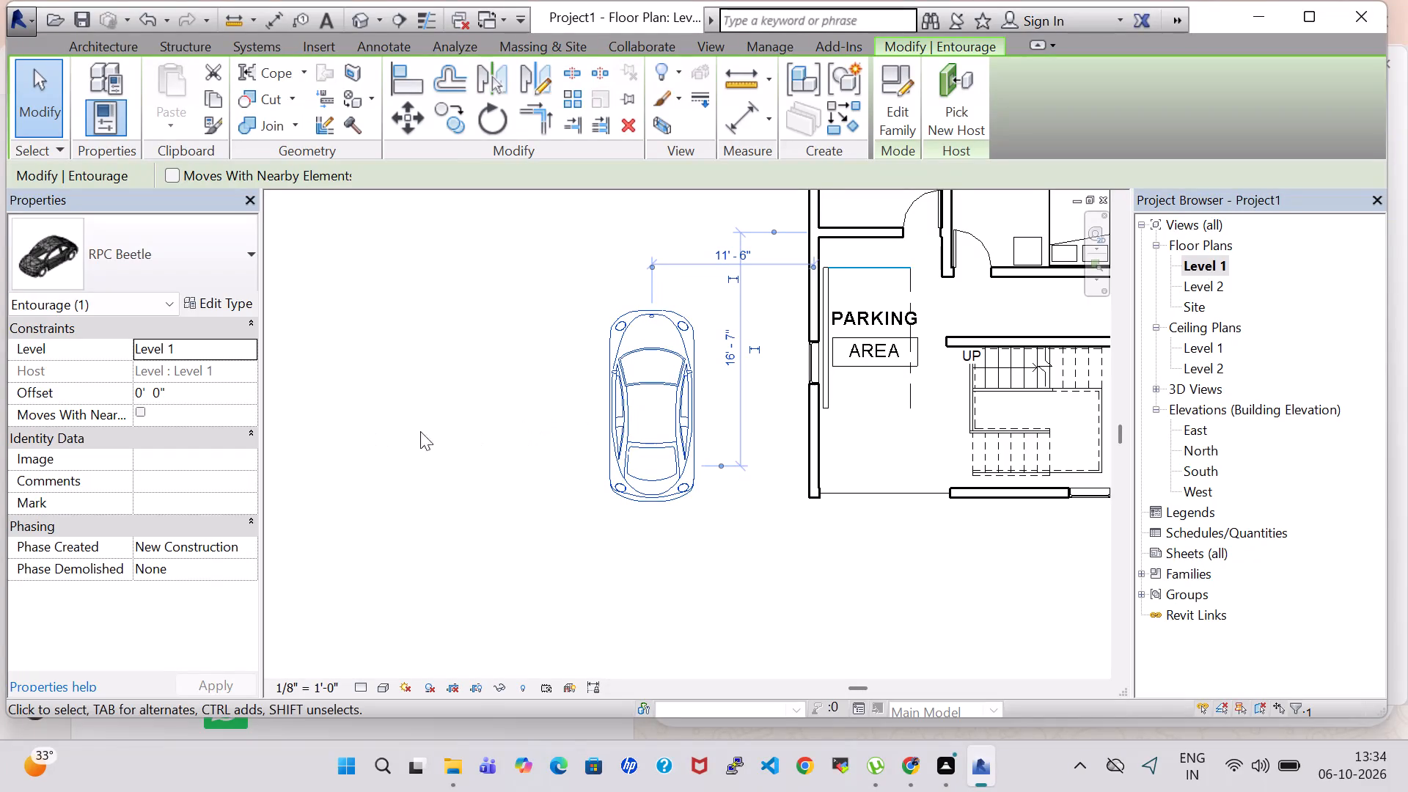
Inspect the RPC Beetle car's type properties and its render appearance properties, leaving them unedited.
key(Escape)
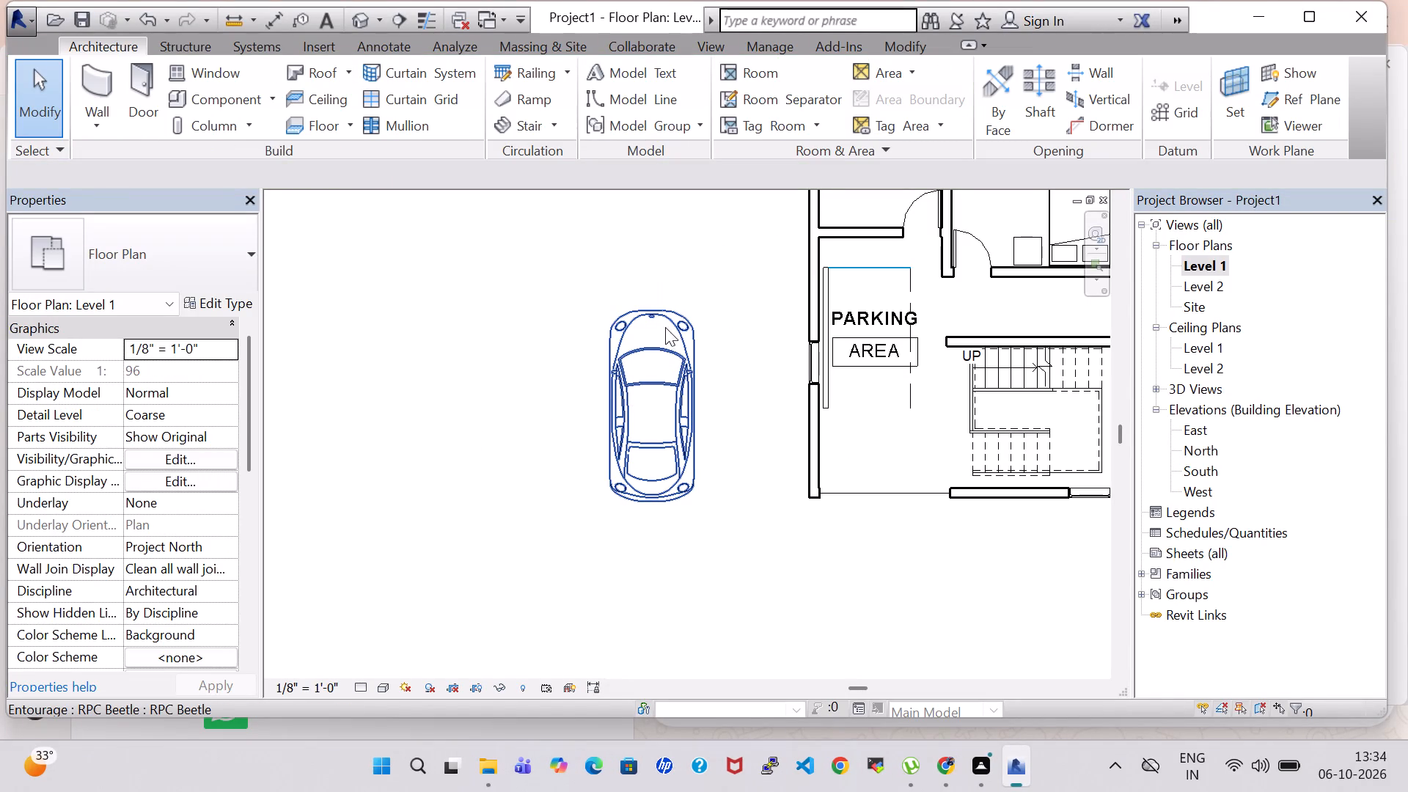
click(665, 348)
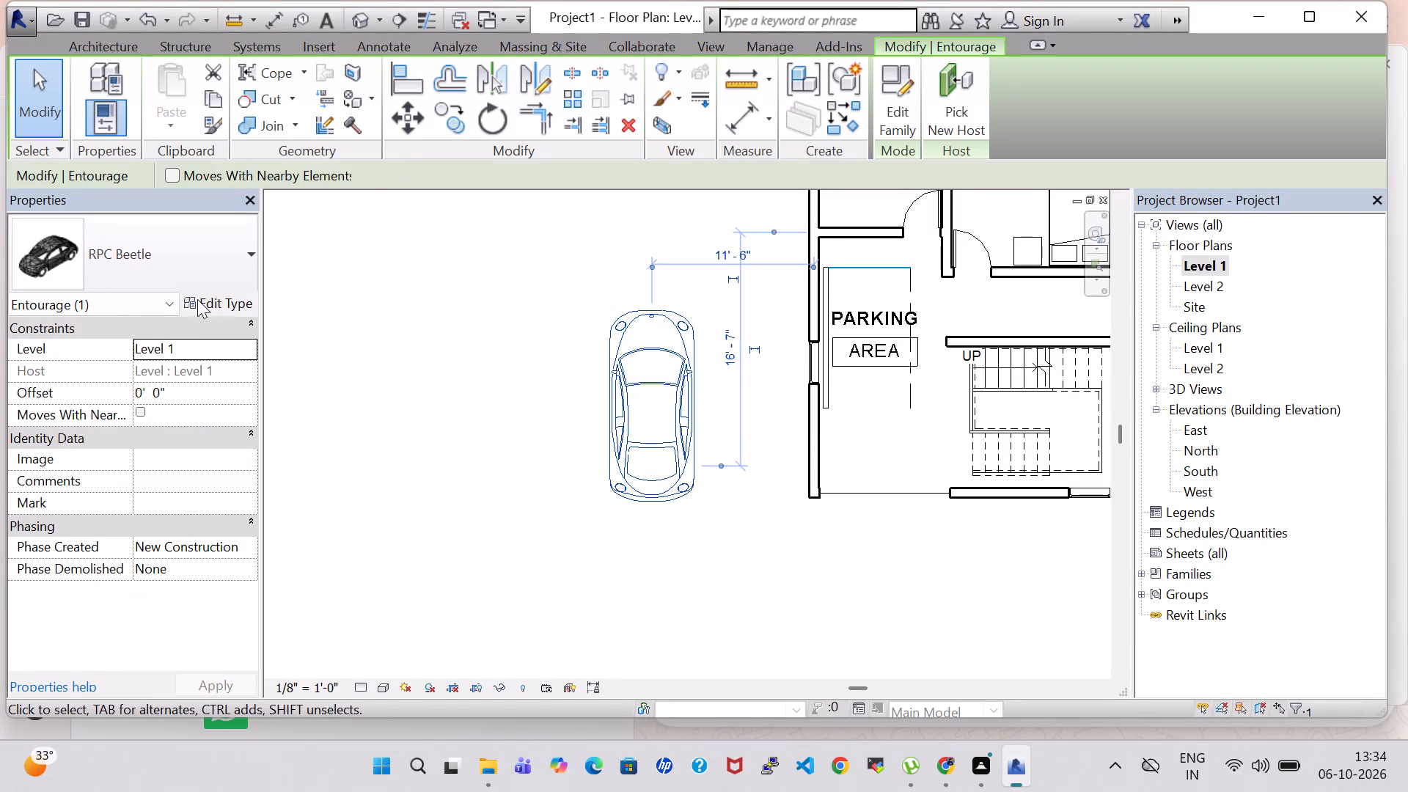
click(206, 298)
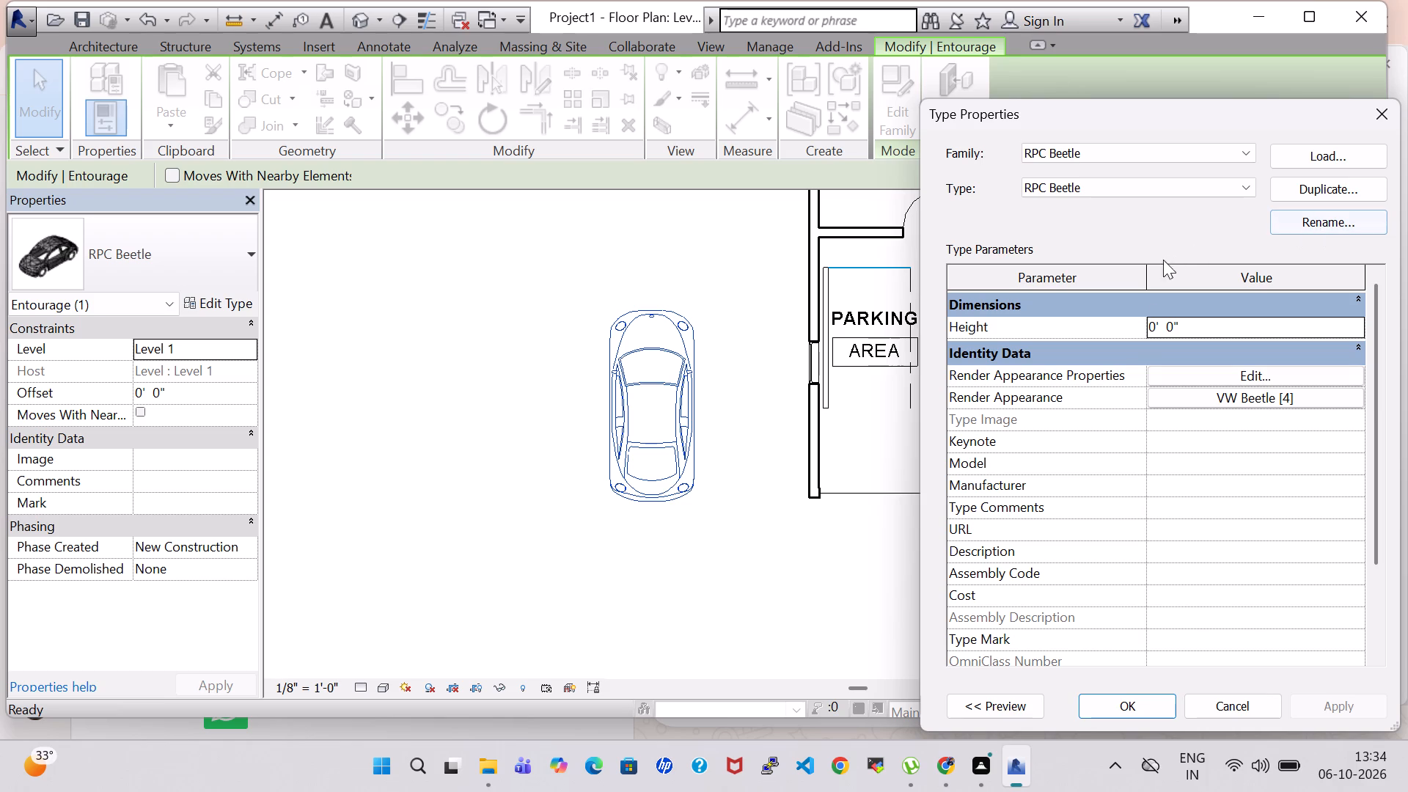
scroll(1136, 405, down, 5)
scroll(1136, 405, up, 5)
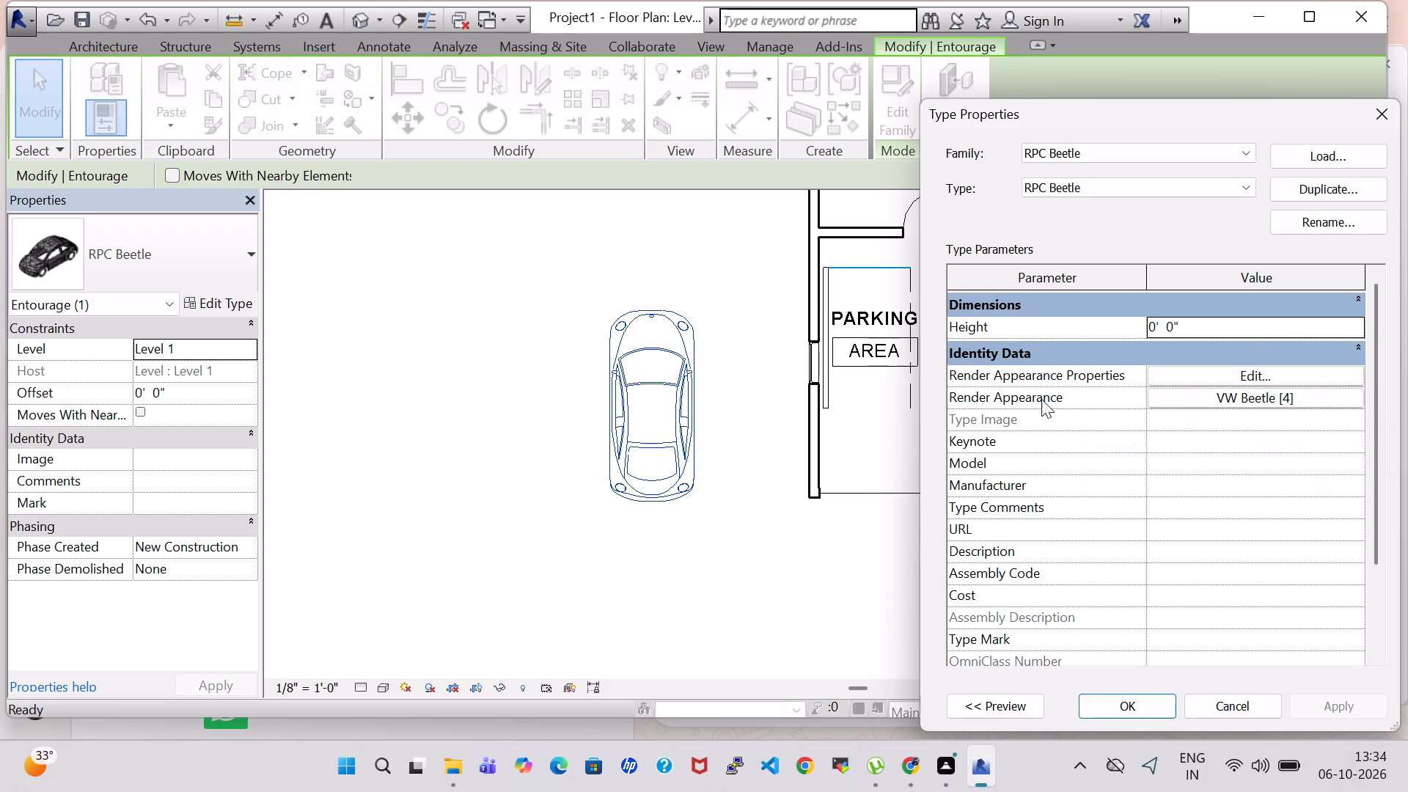
click(1270, 377)
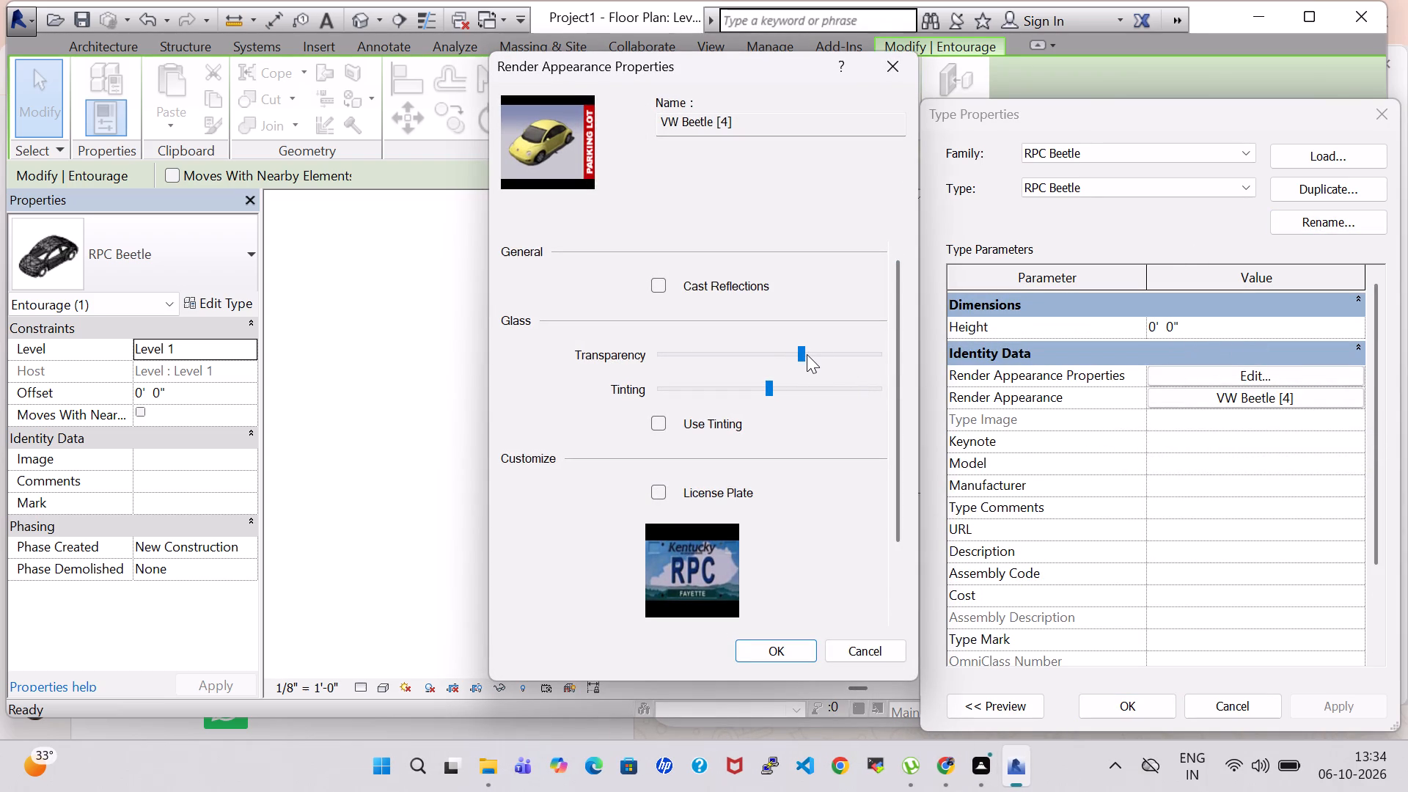
click(885, 78)
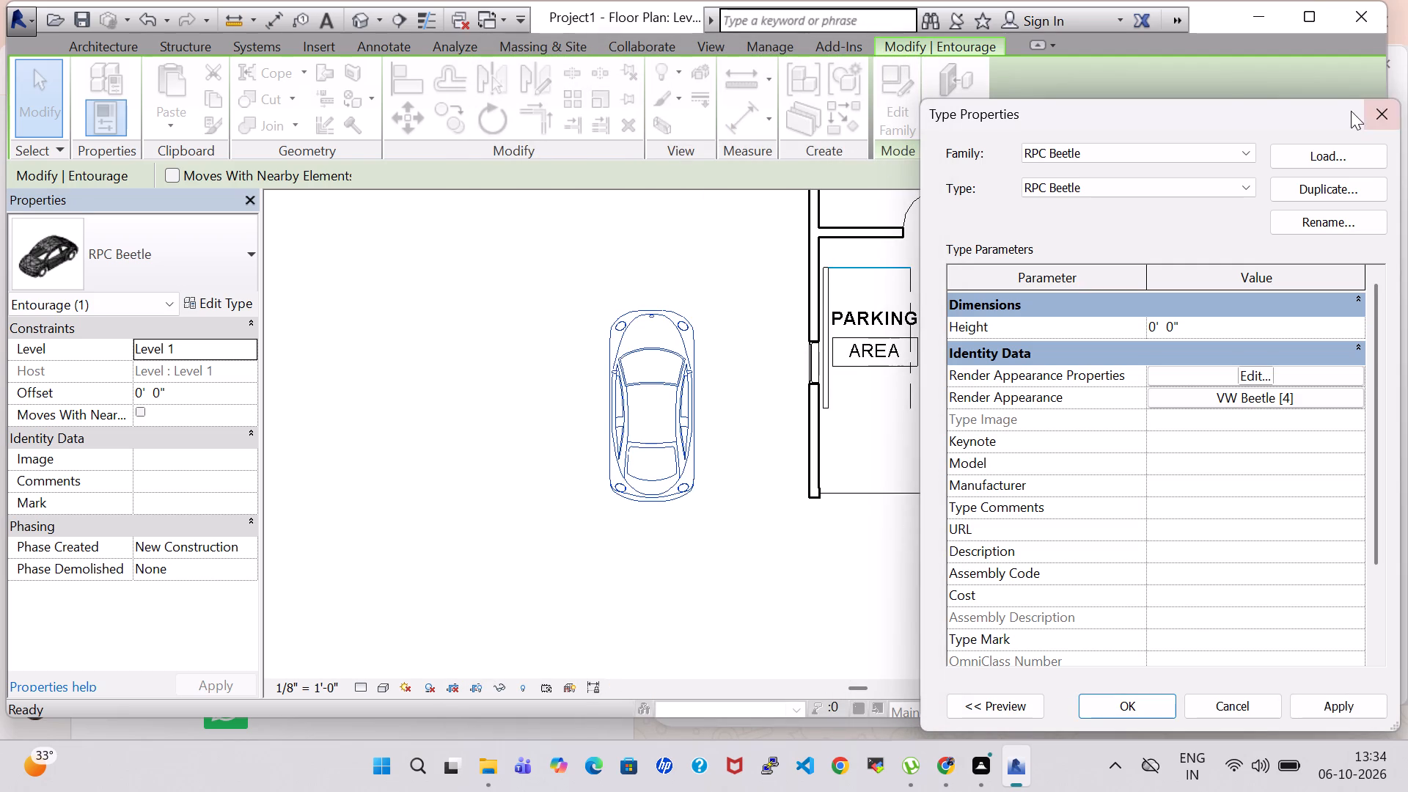
click(1396, 119)
Move the RPC Beetle car from outside the house into the parking area on the Level 1 plan.
drag(665, 381, 858, 370)
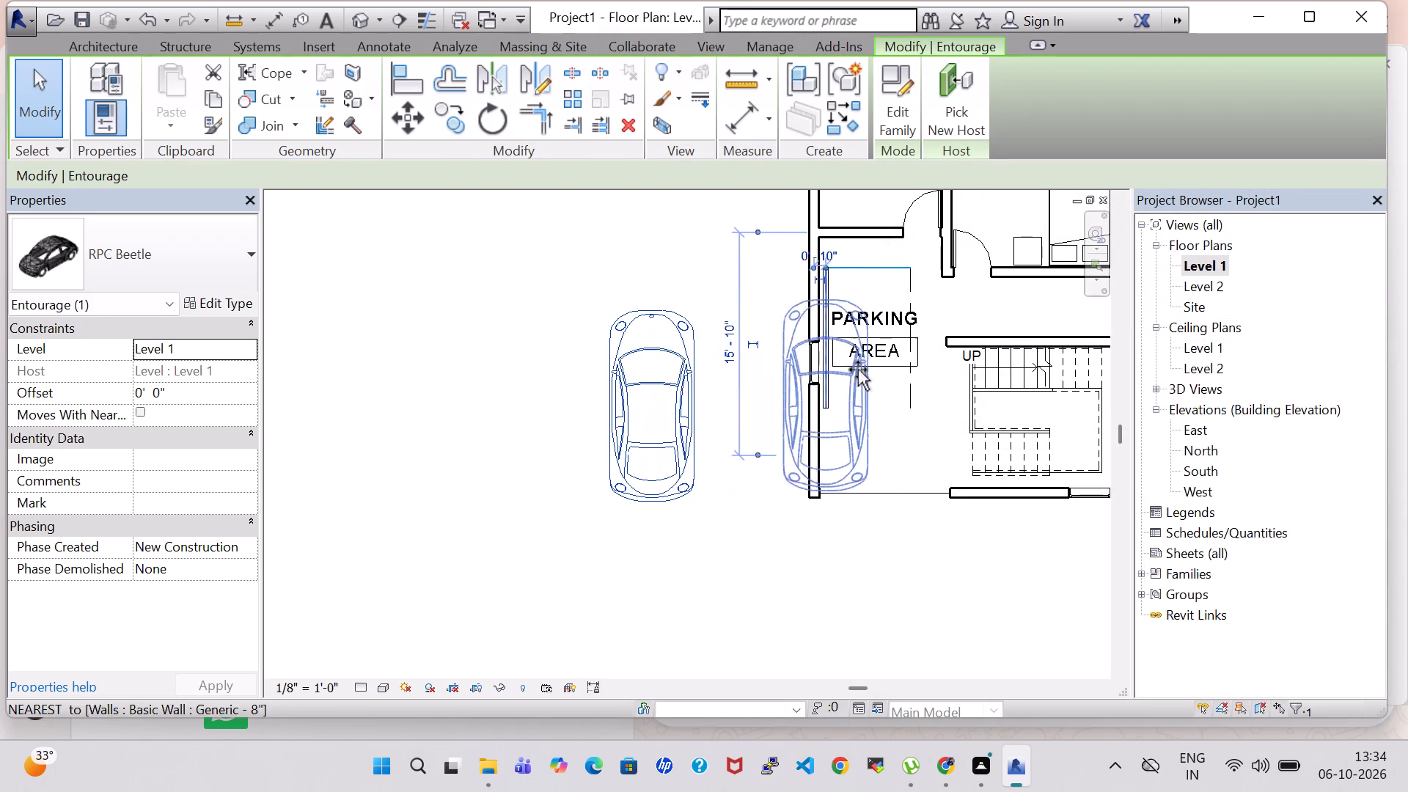
drag(858, 370, 877, 362)
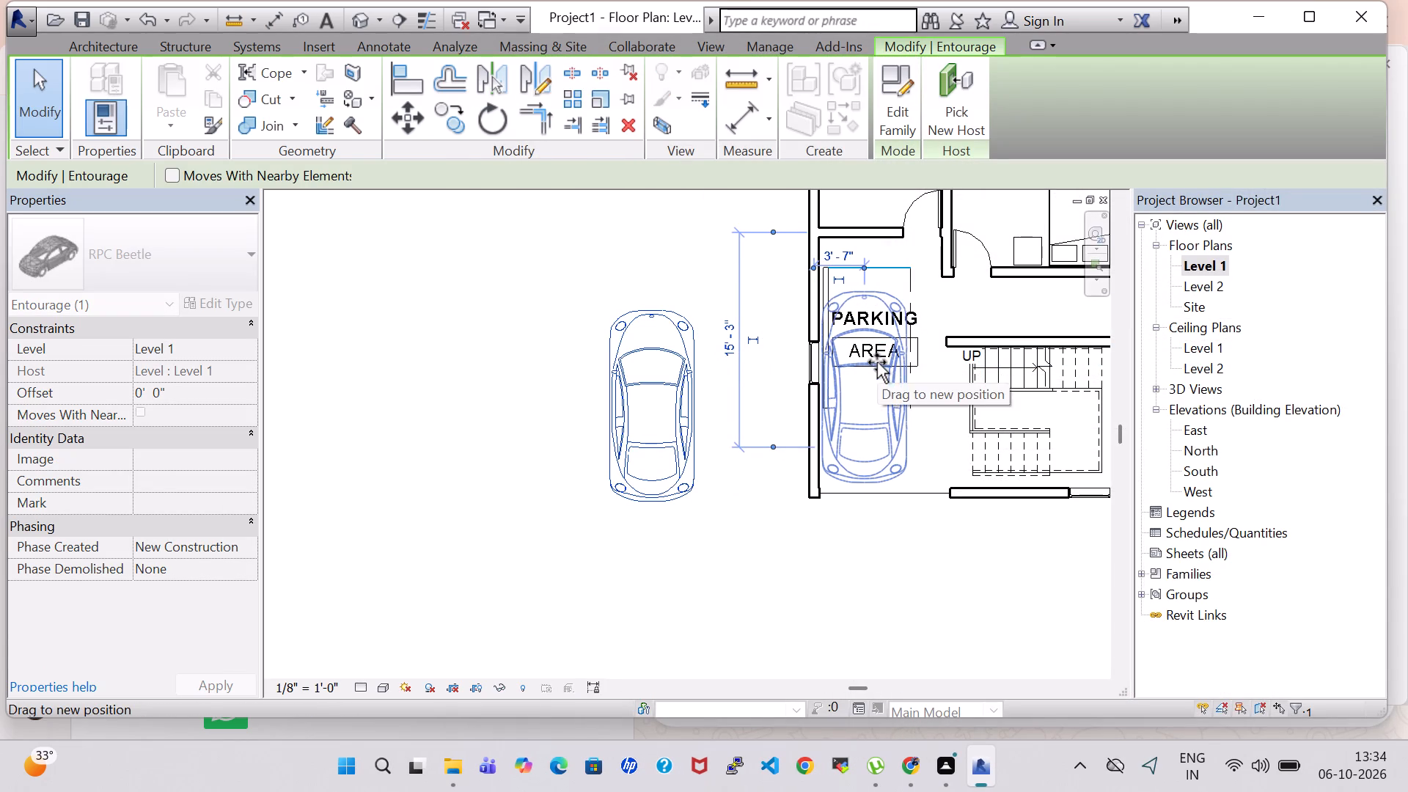
drag(877, 362, 884, 362)
click(669, 581)
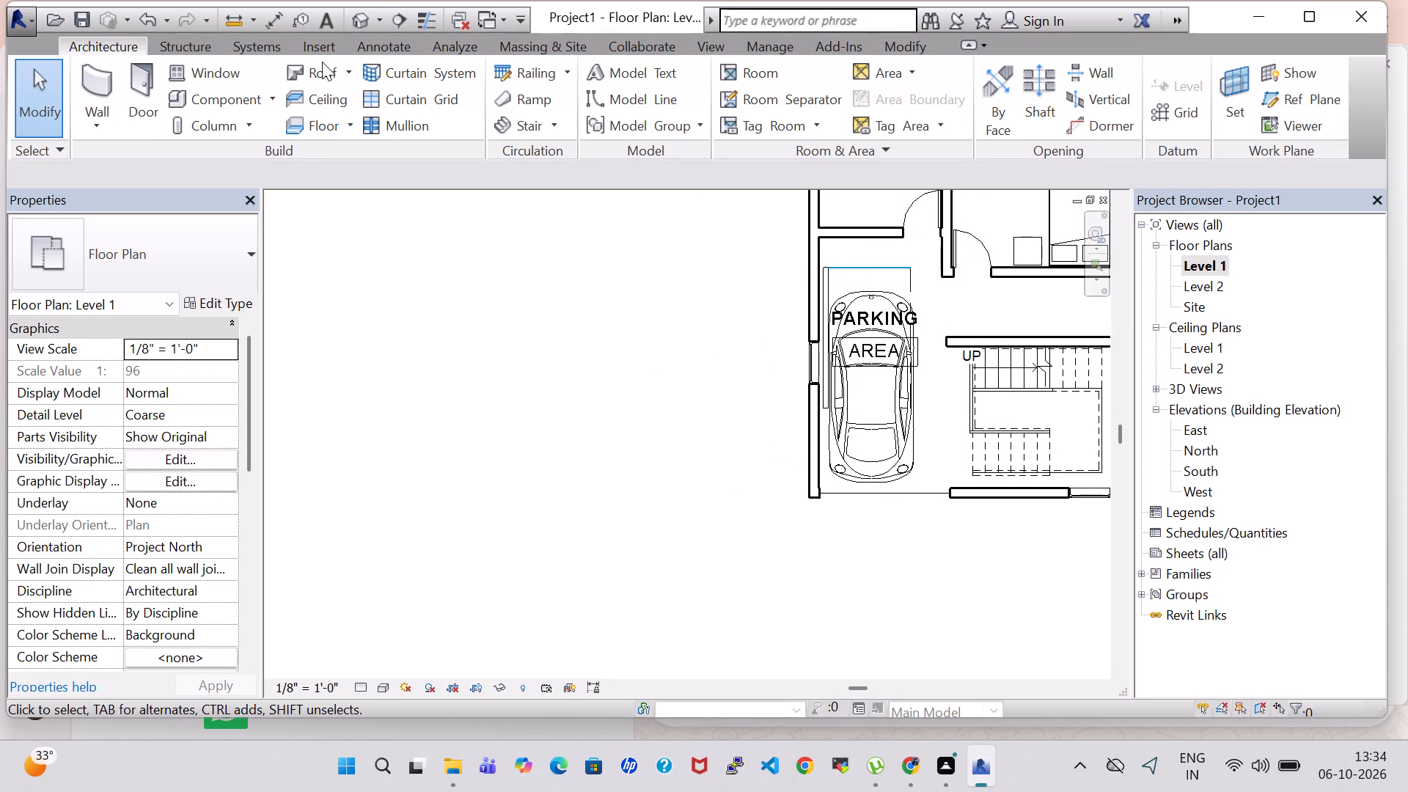
In the default 3D view, nudge the parked car slightly toward the outer side wall and inward, about 15'-0" from the inner wall.
click(362, 18)
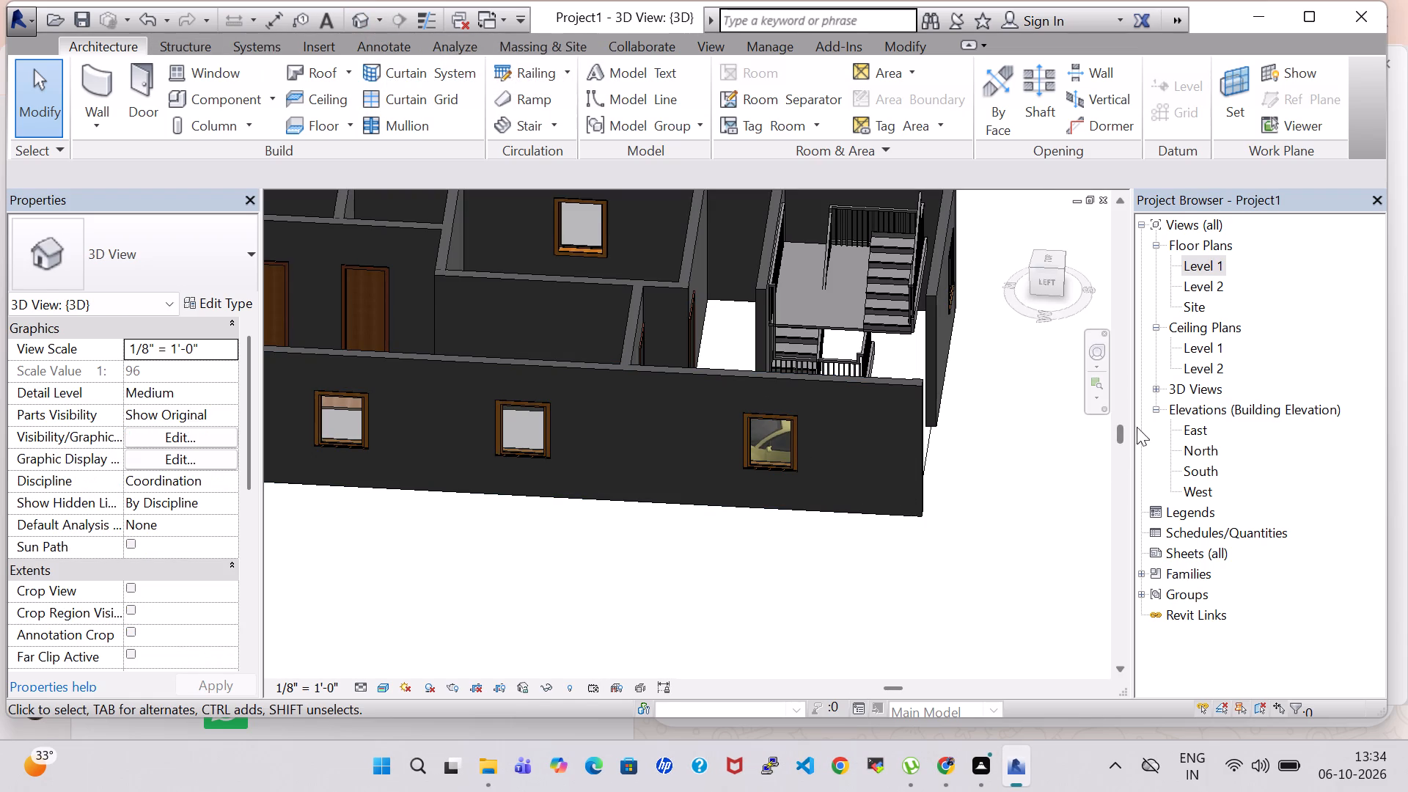
shift+middle_drag(1024, 502, 796, 474)
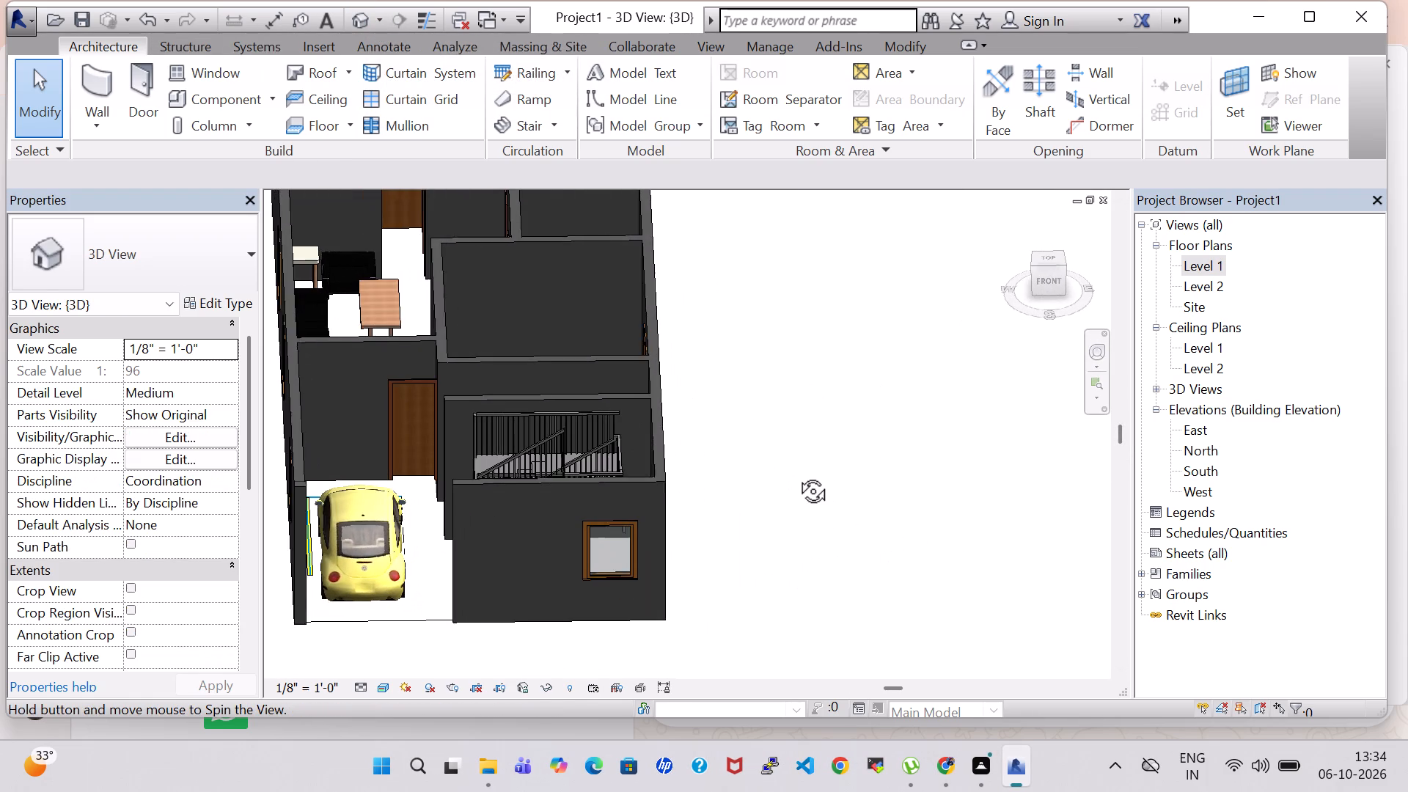
shift+middle_drag(796, 474, 796, 472)
shift+middle_drag(770, 440, 755, 524)
shift+scroll(755, 524, up, 1)
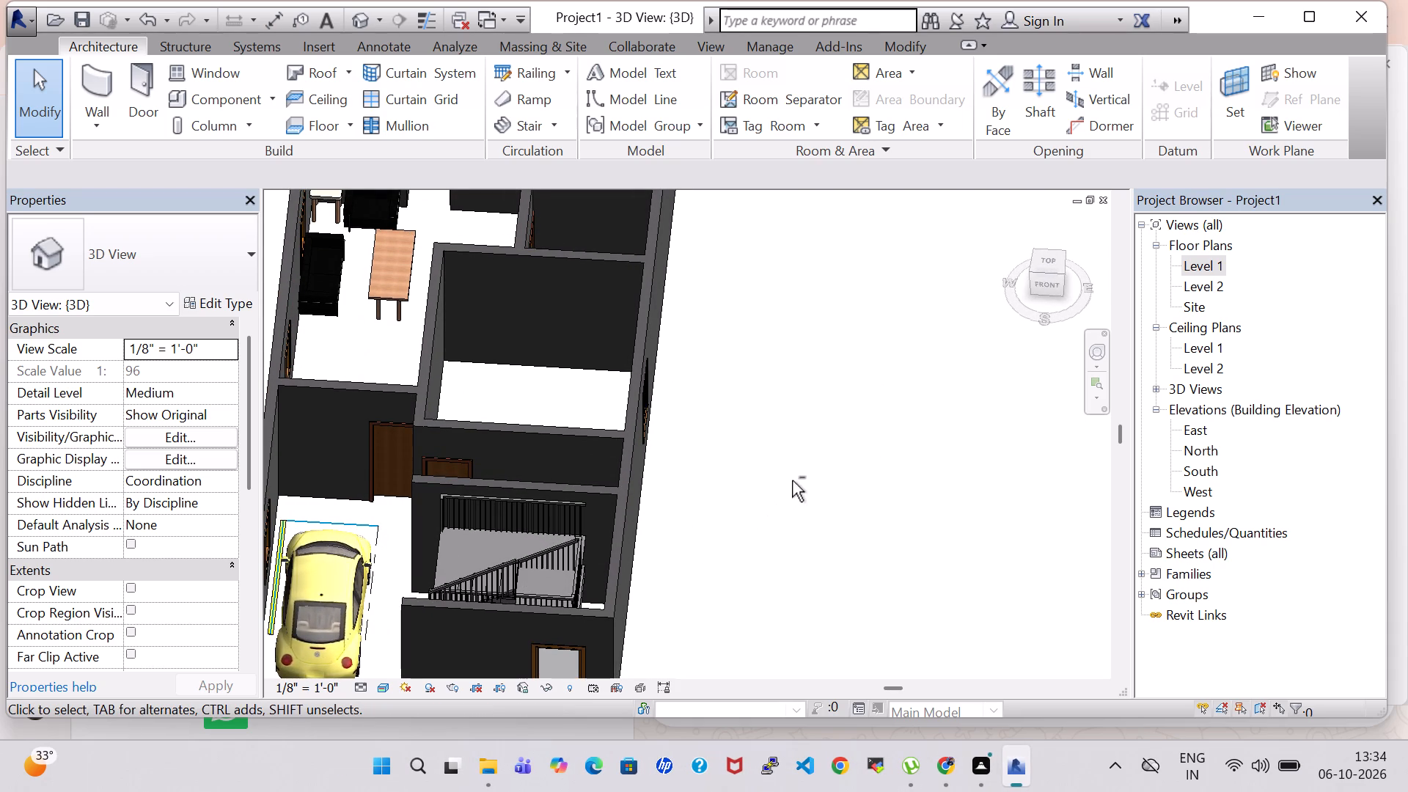
shift+middle_drag(792, 480, 808, 416)
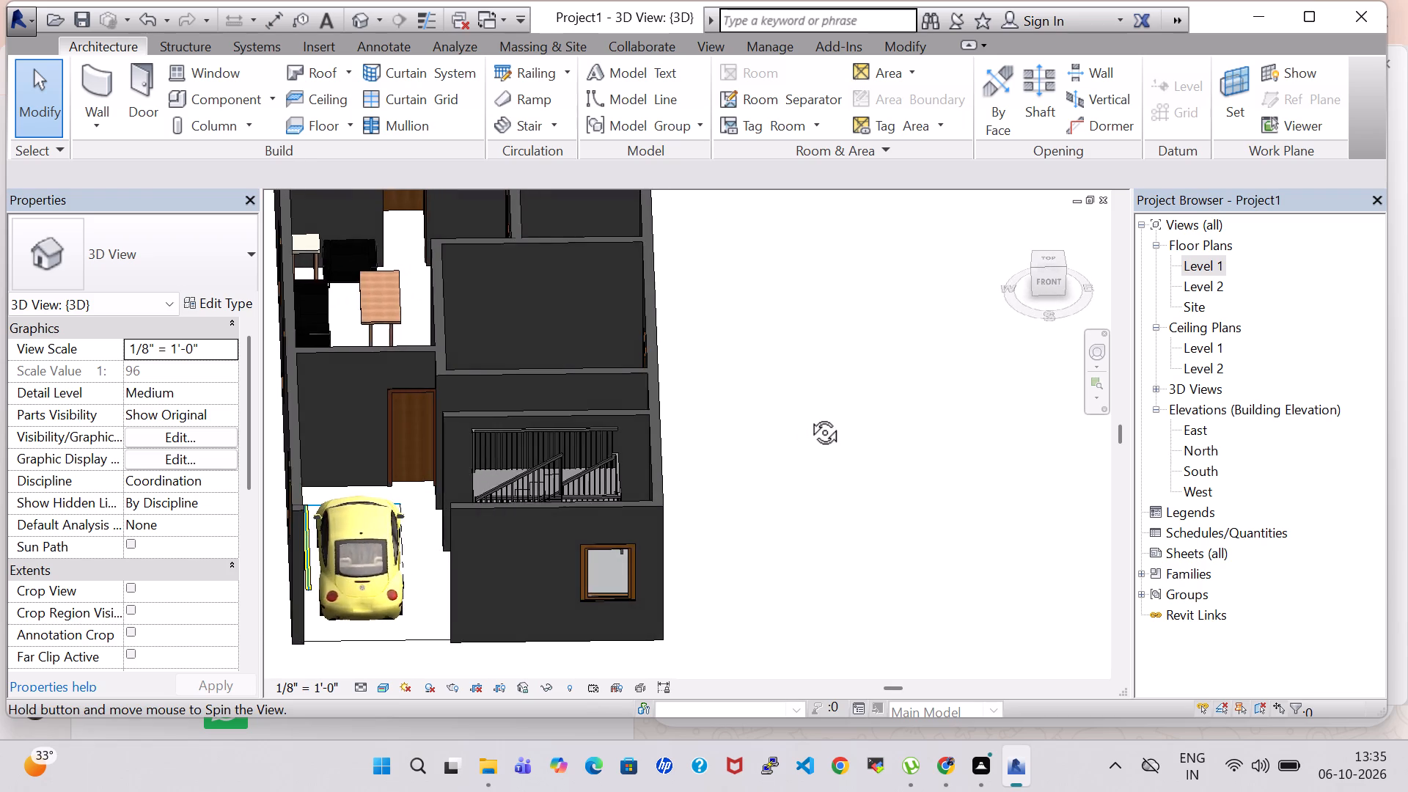
shift+middle_drag(808, 416, 802, 466)
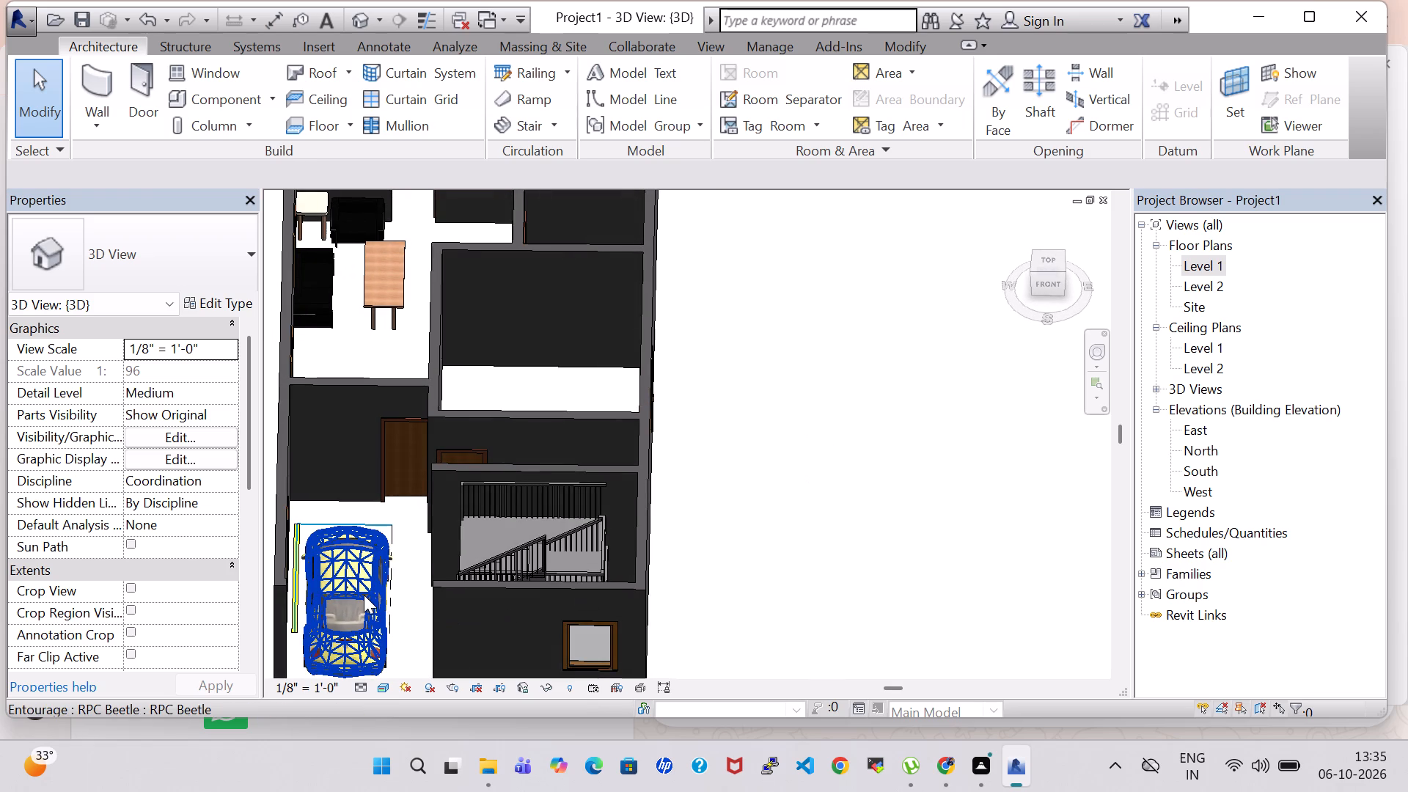
click(364, 595)
key(Left)
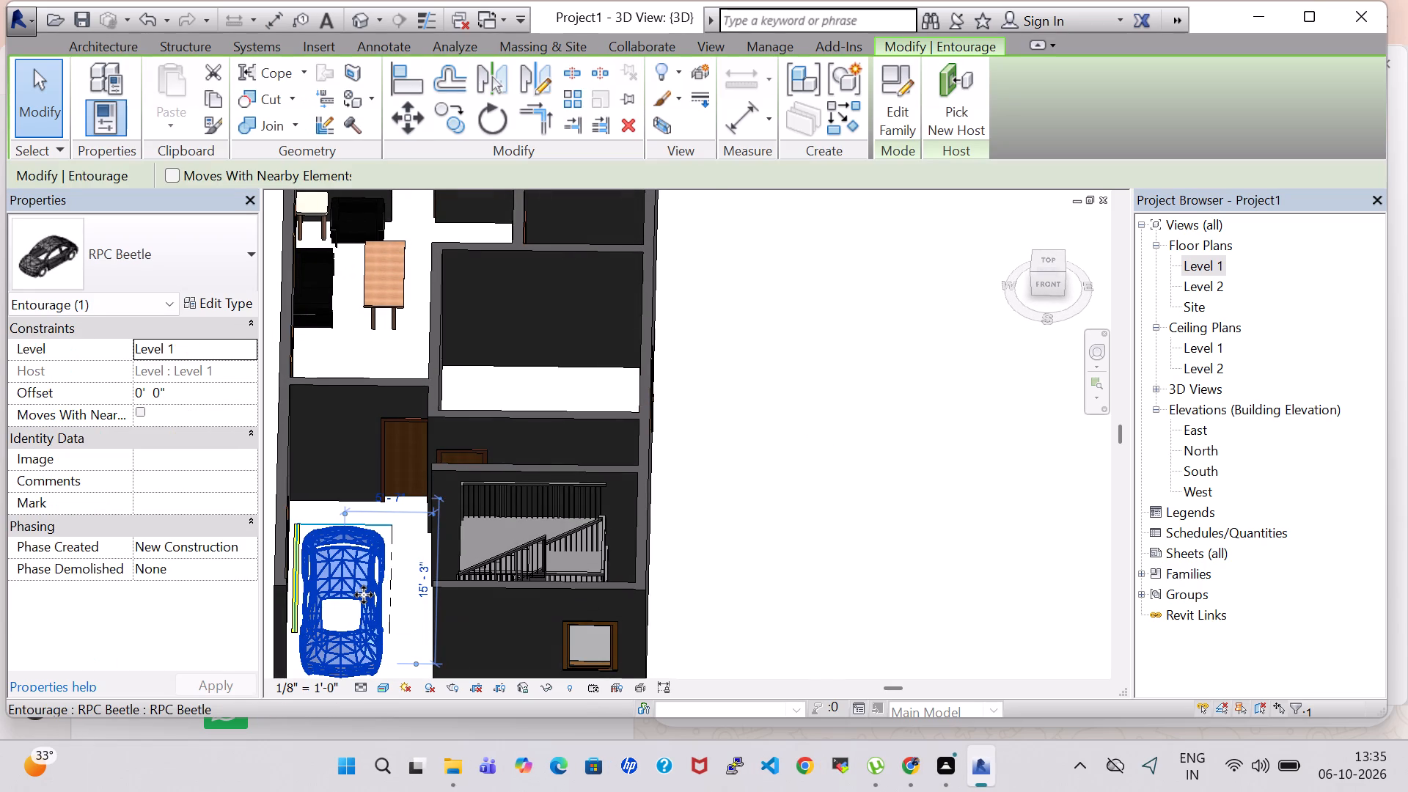
key(Up)
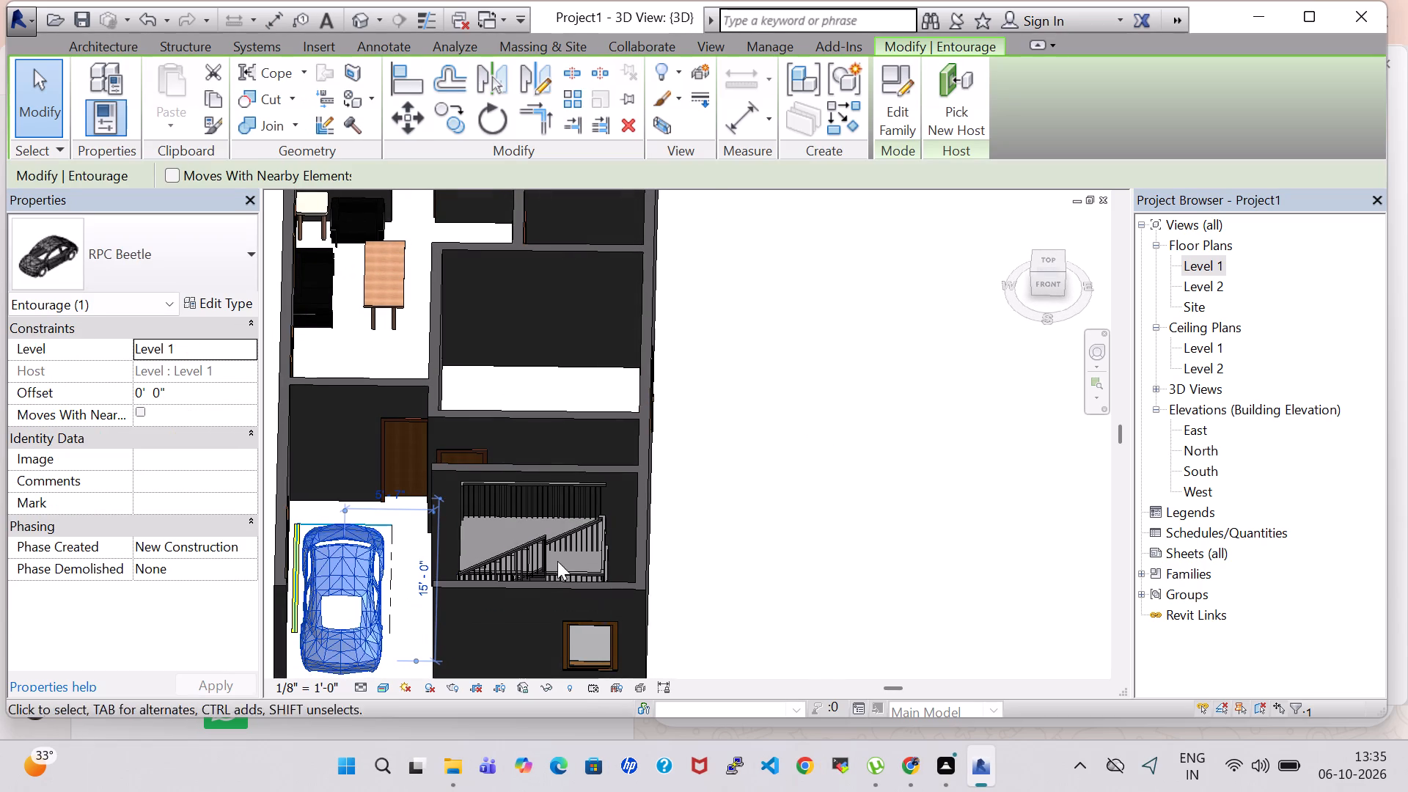
click(759, 472)
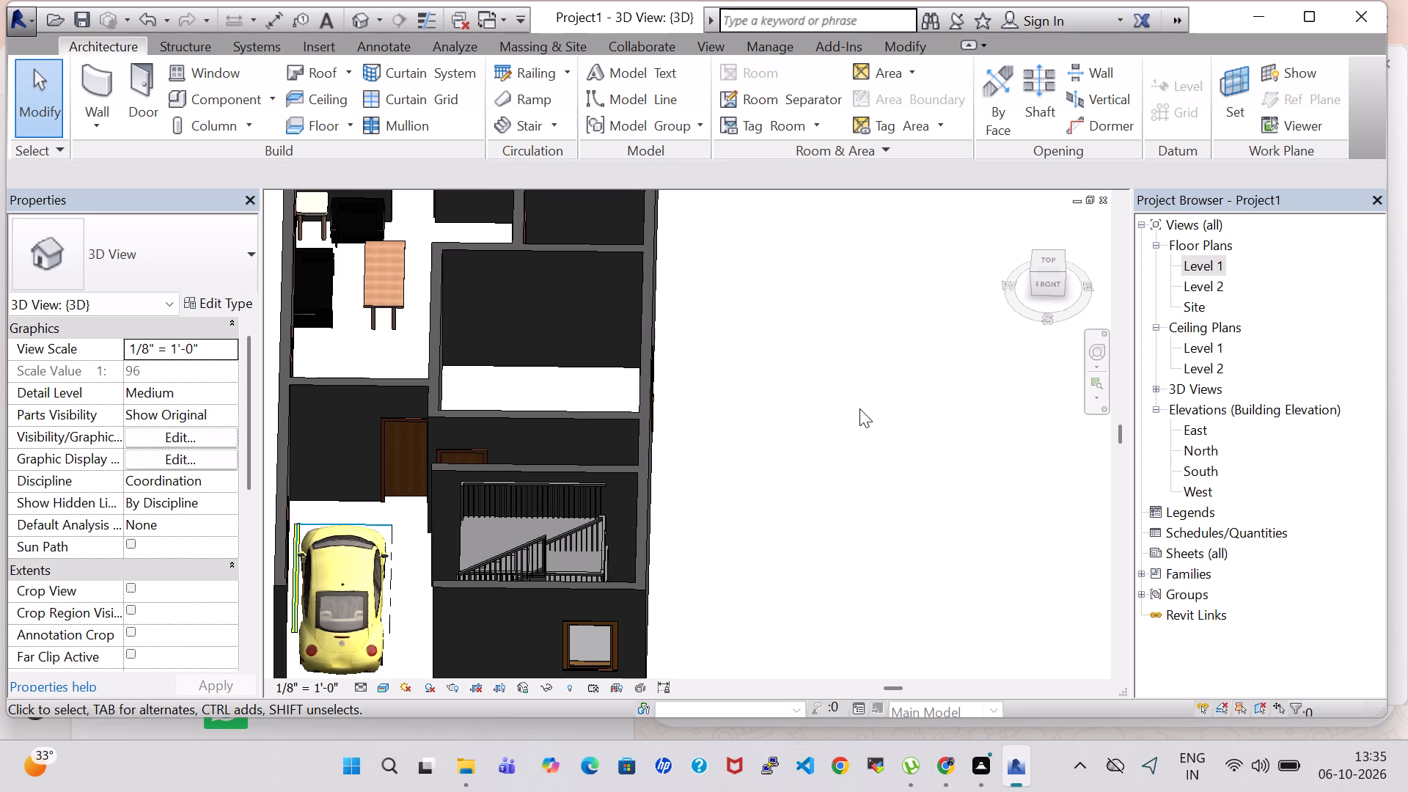
Nudge the car deeper into the parking area, about 12'-9" from the inner wall, and slightly away from the outer side wall.
shift+middle_drag(855, 408, 795, 370)
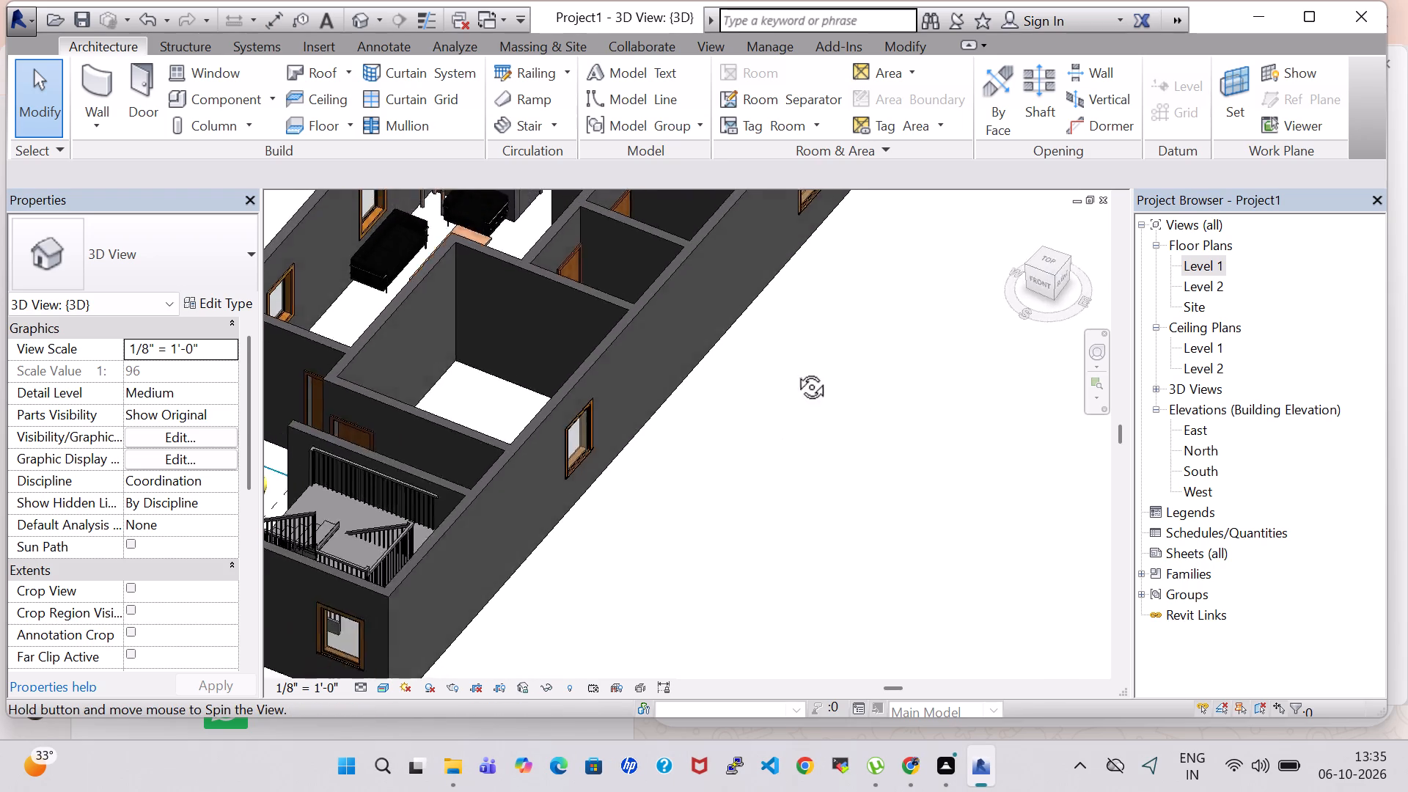
shift+middle_drag(795, 370, 989, 337)
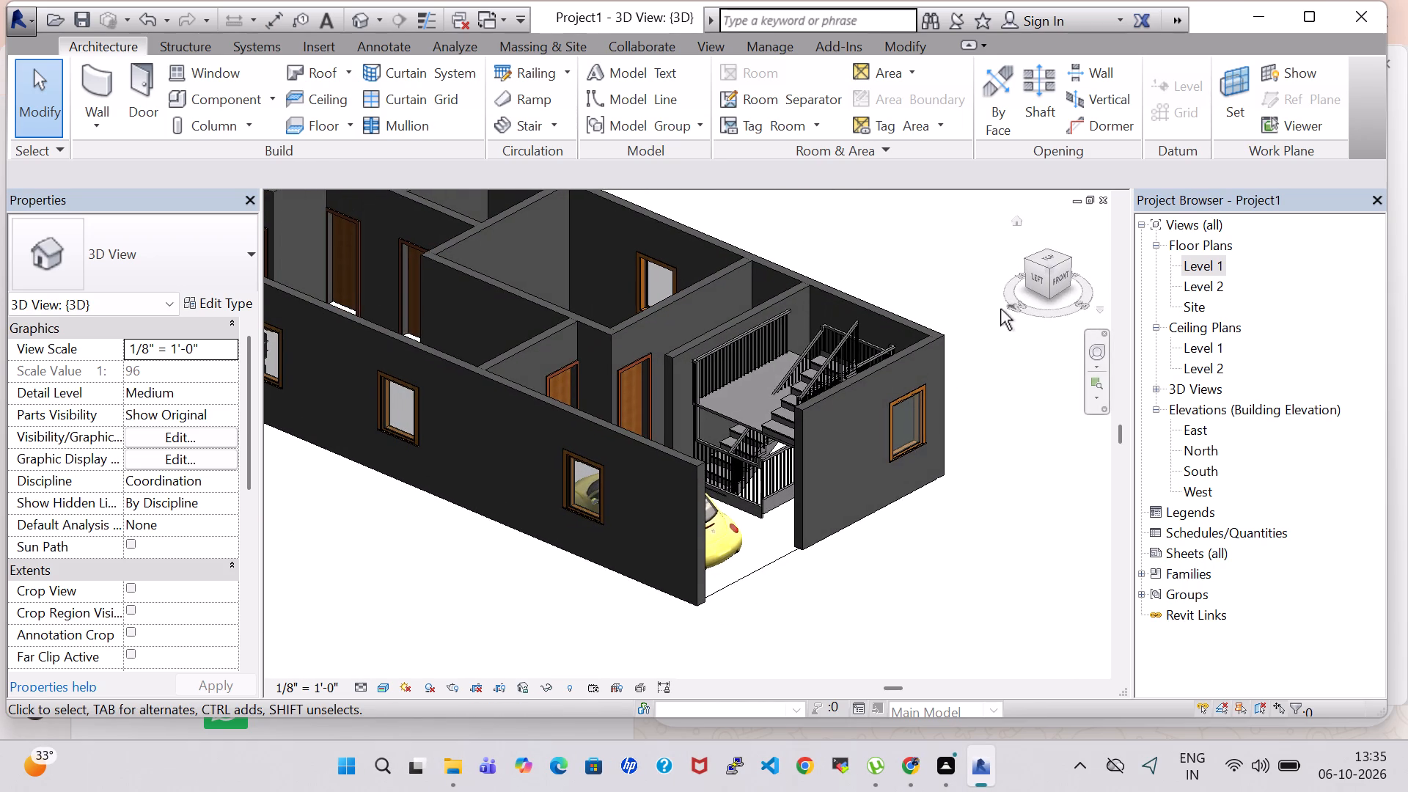
shift+middle_drag(974, 466, 881, 535)
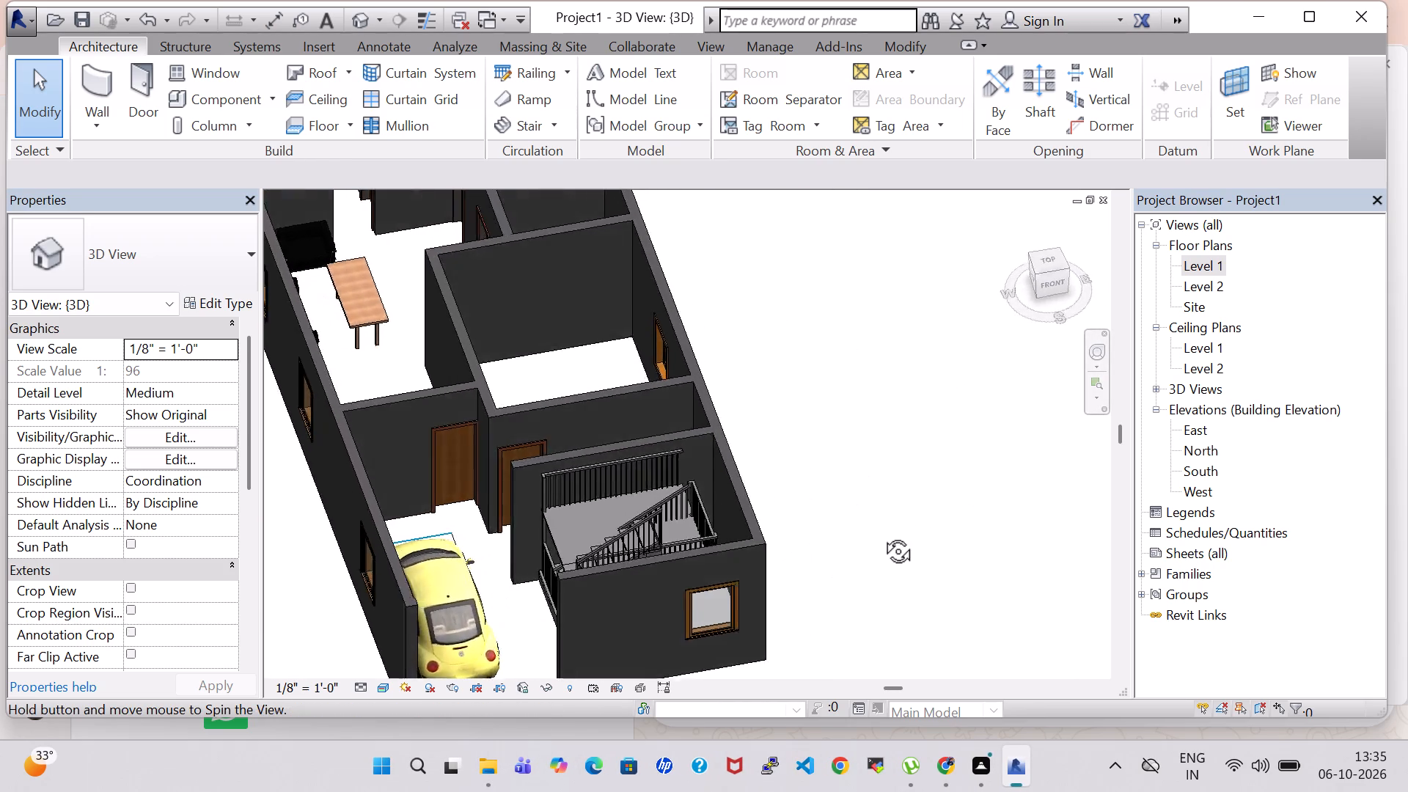
shift+middle_drag(881, 535, 787, 514)
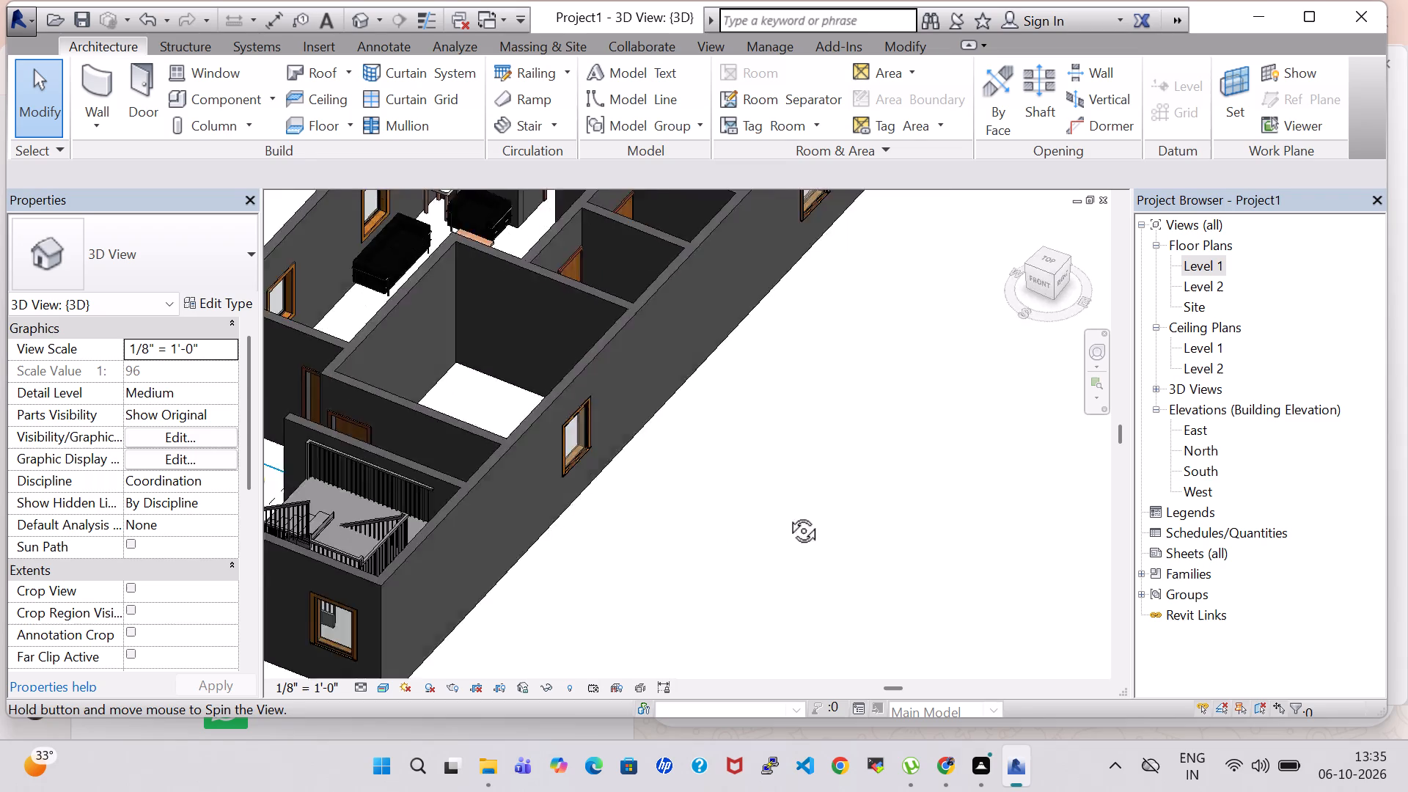
shift+middle_drag(787, 514, 1089, 535)
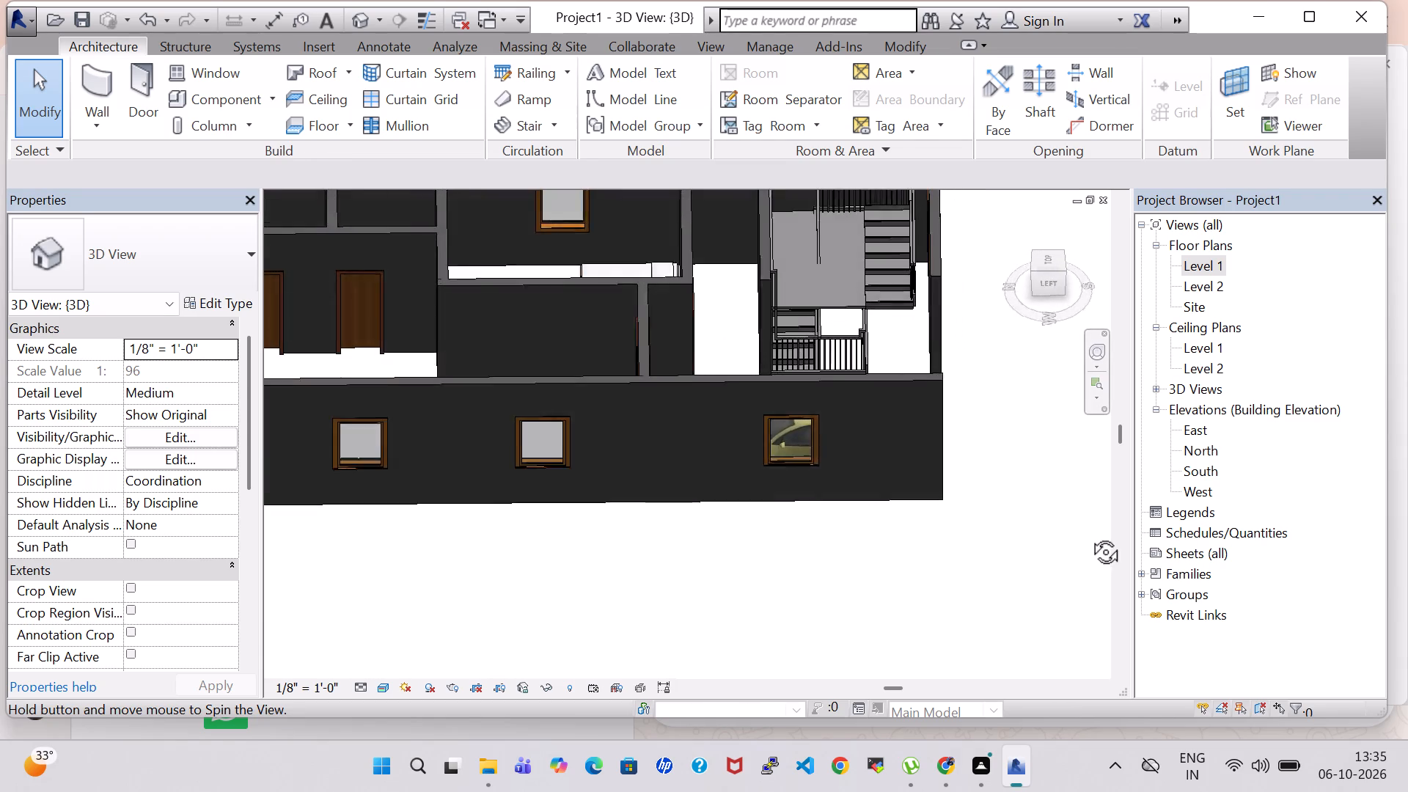
shift+middle_drag(1089, 535, 1131, 699)
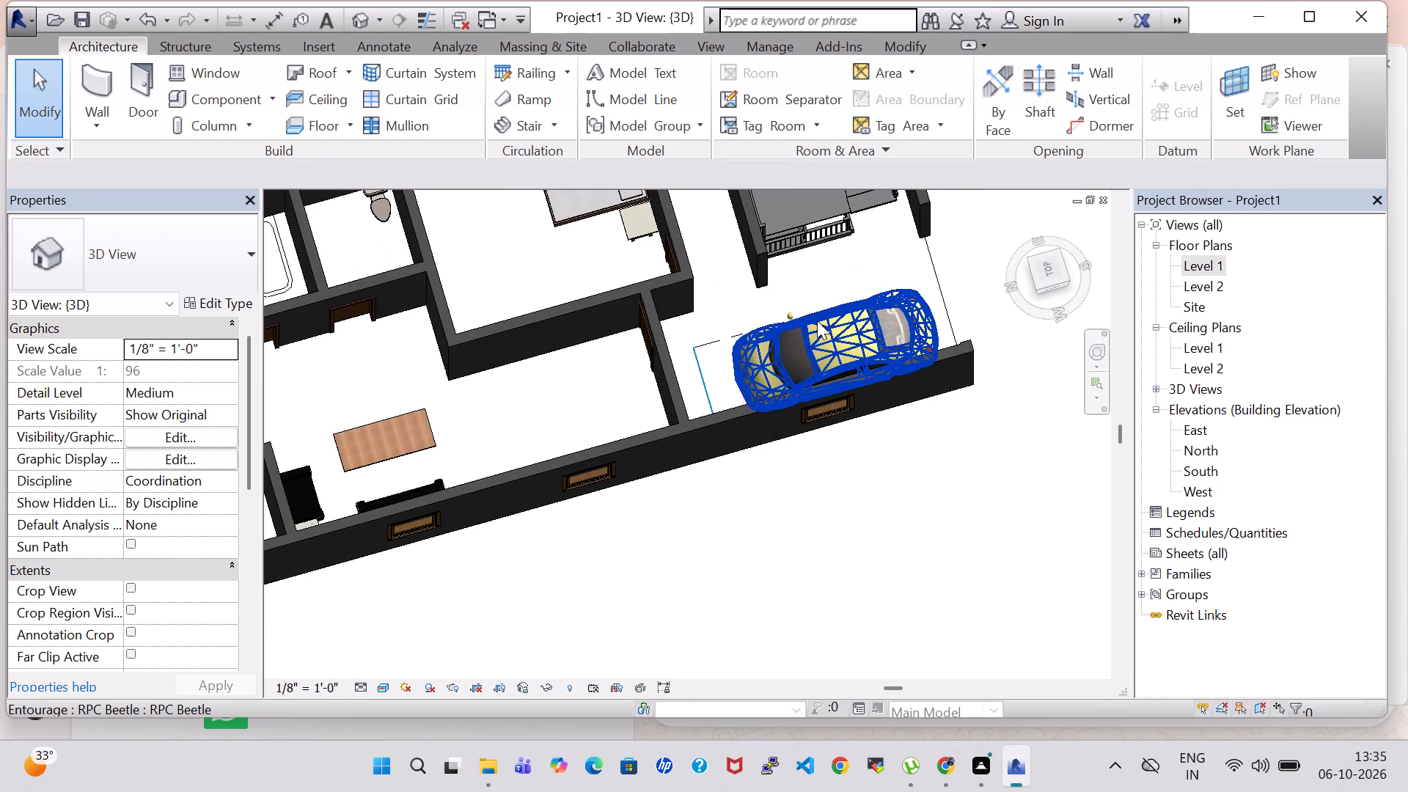
click(817, 320)
key(Left)
key(Left)
key(Left)
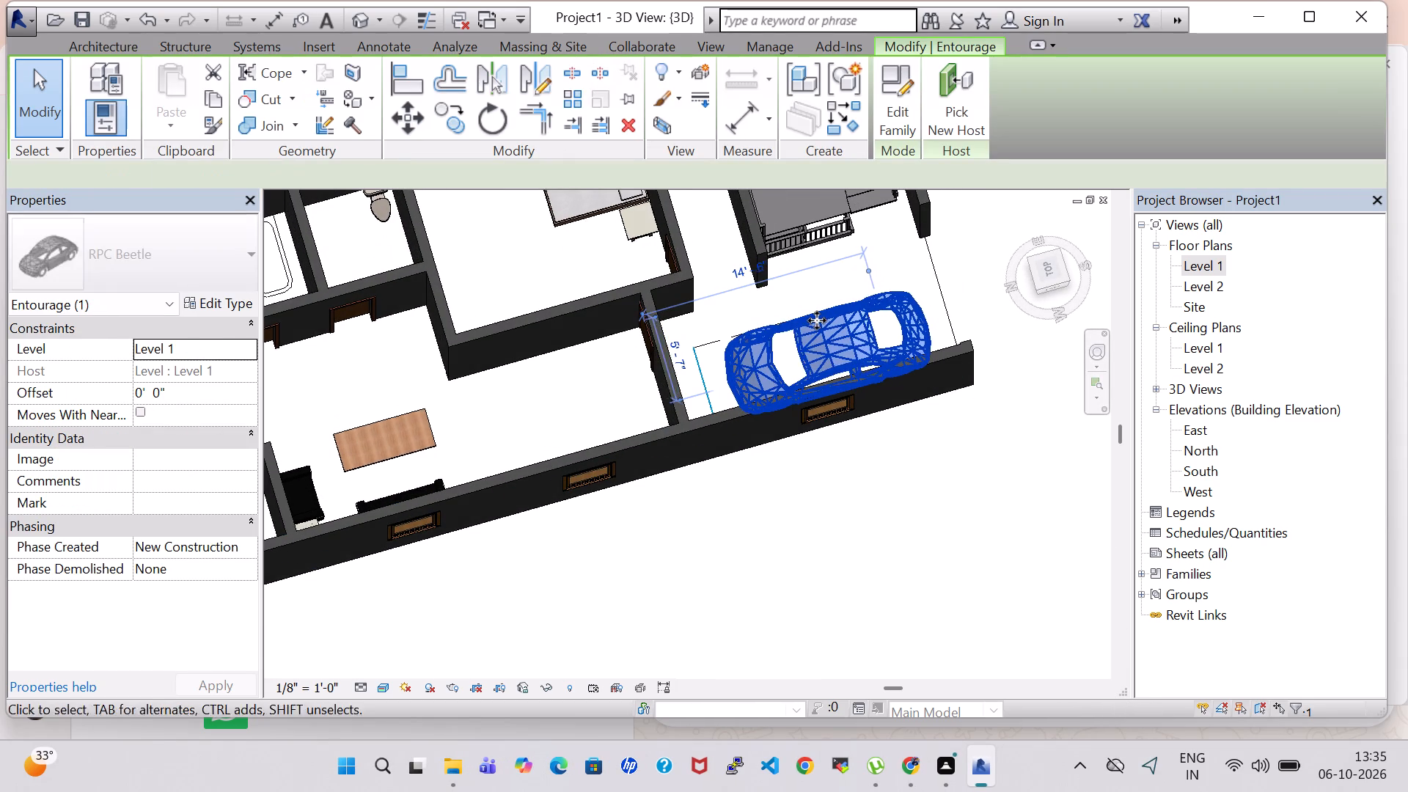
key(Left)
key(Left)
key(Left)
key(Left)
key(Left)
key(Left)
key(Up)
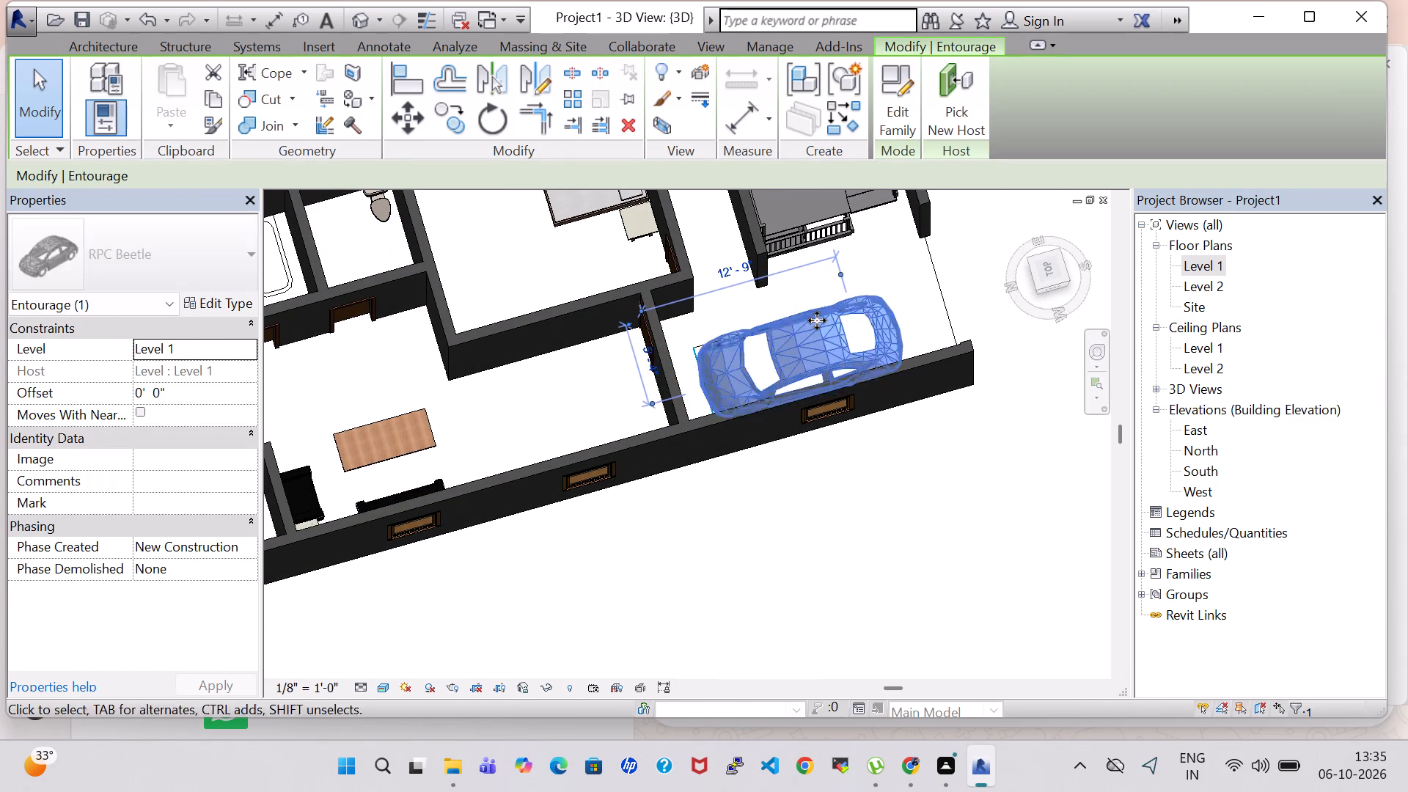
key(Up)
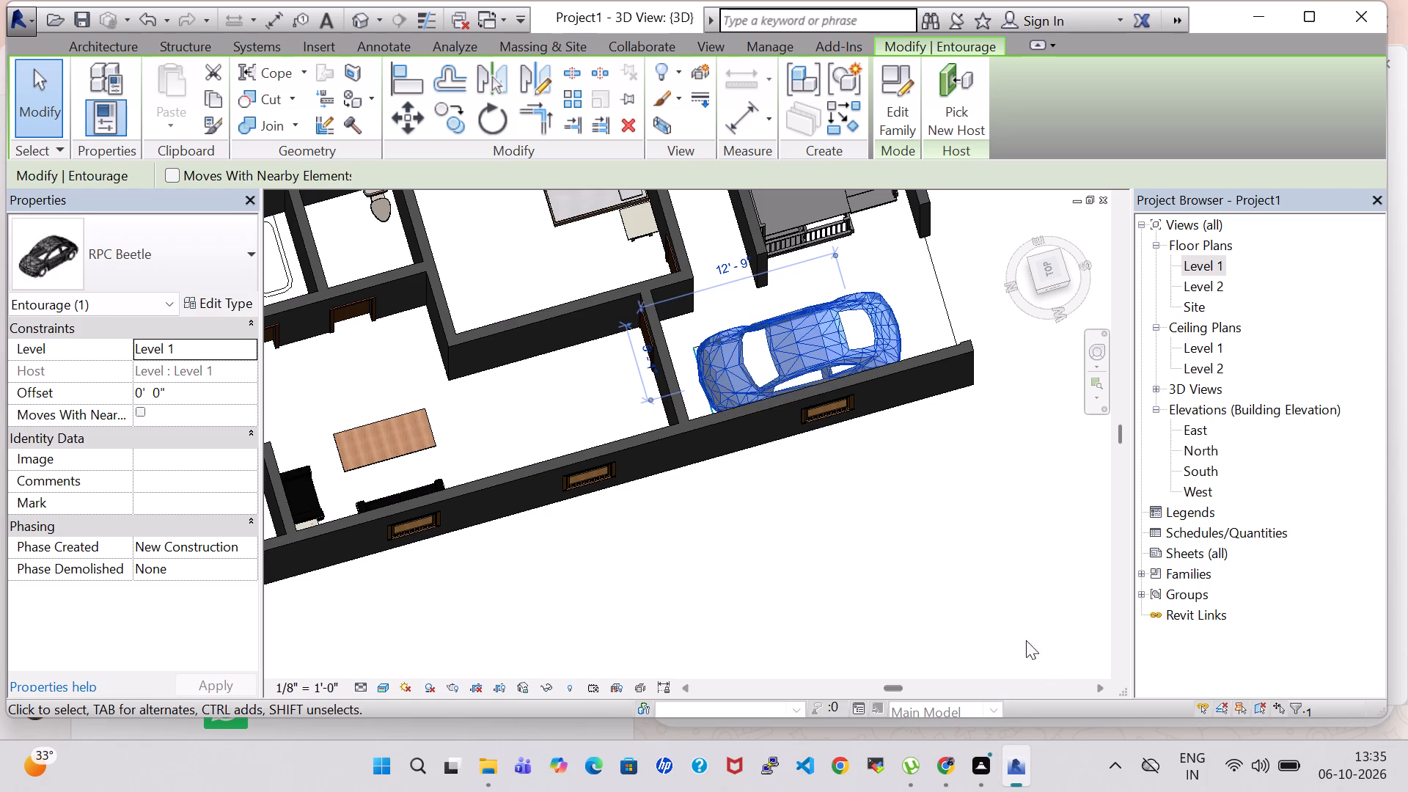
click(941, 516)
Examine the car's placement and the furnished rooms of the house from several sides in 3D.
shift+middle_drag(901, 499, 856, 533)
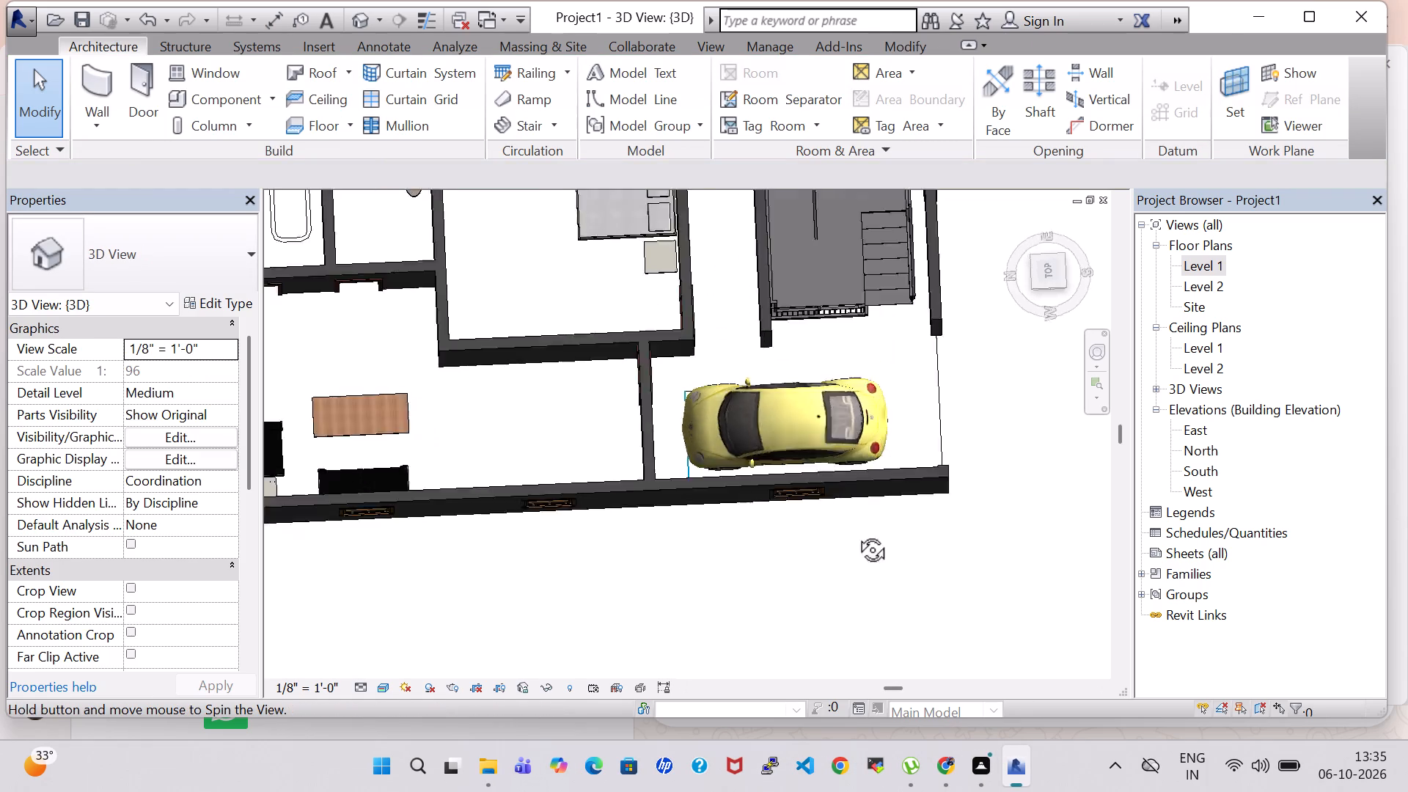
shift+middle_drag(856, 533, 598, 401)
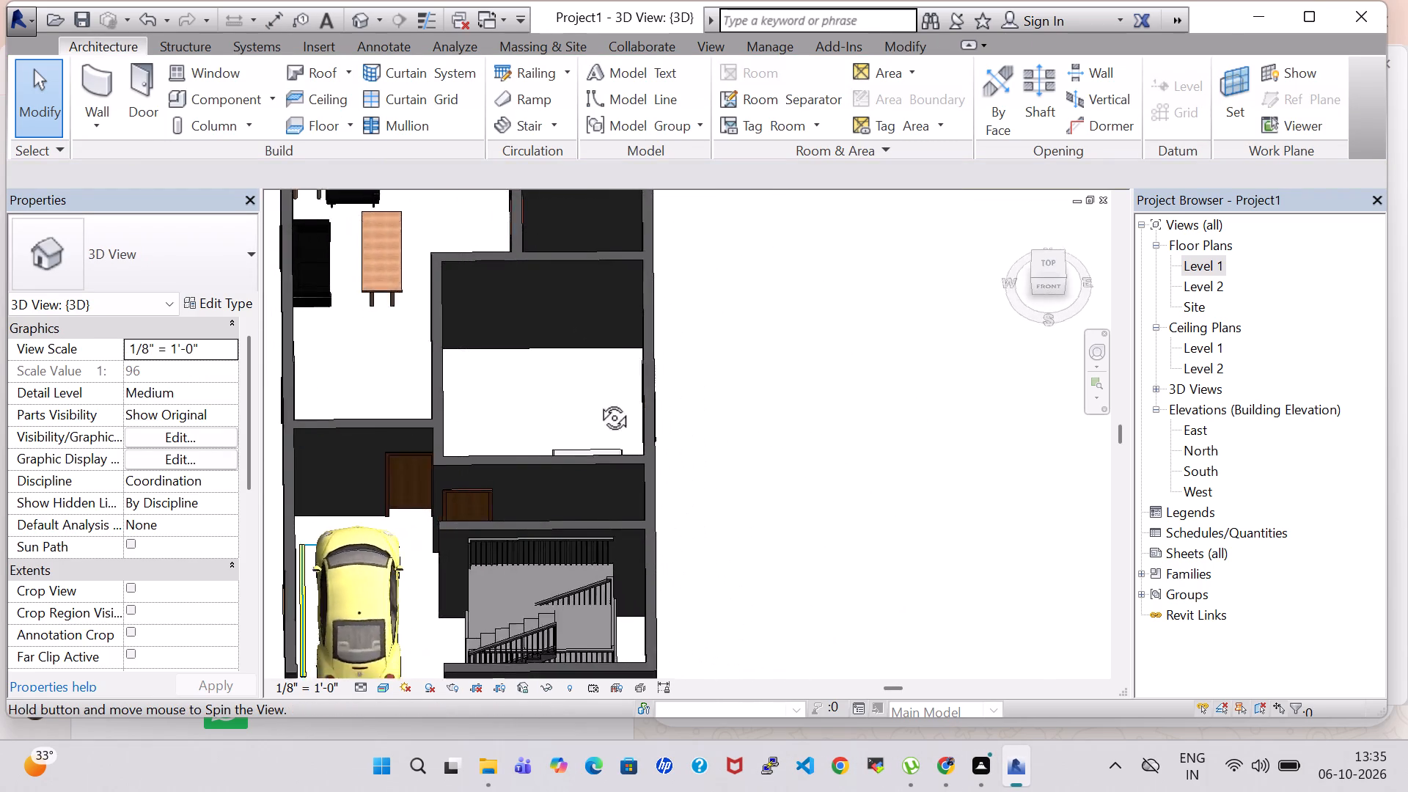
shift+middle_drag(598, 401, 169, 407)
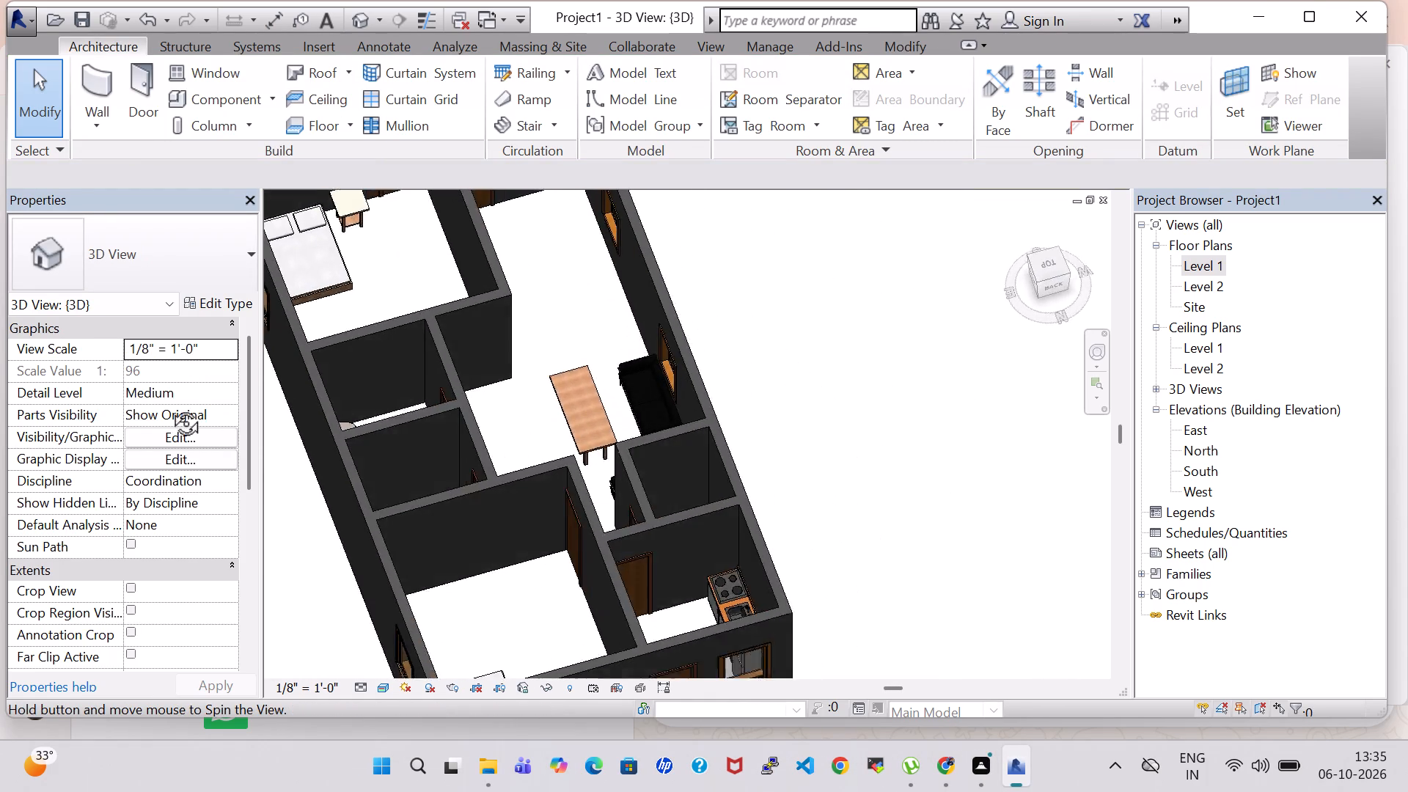
shift+middle_drag(169, 407, 177, 560)
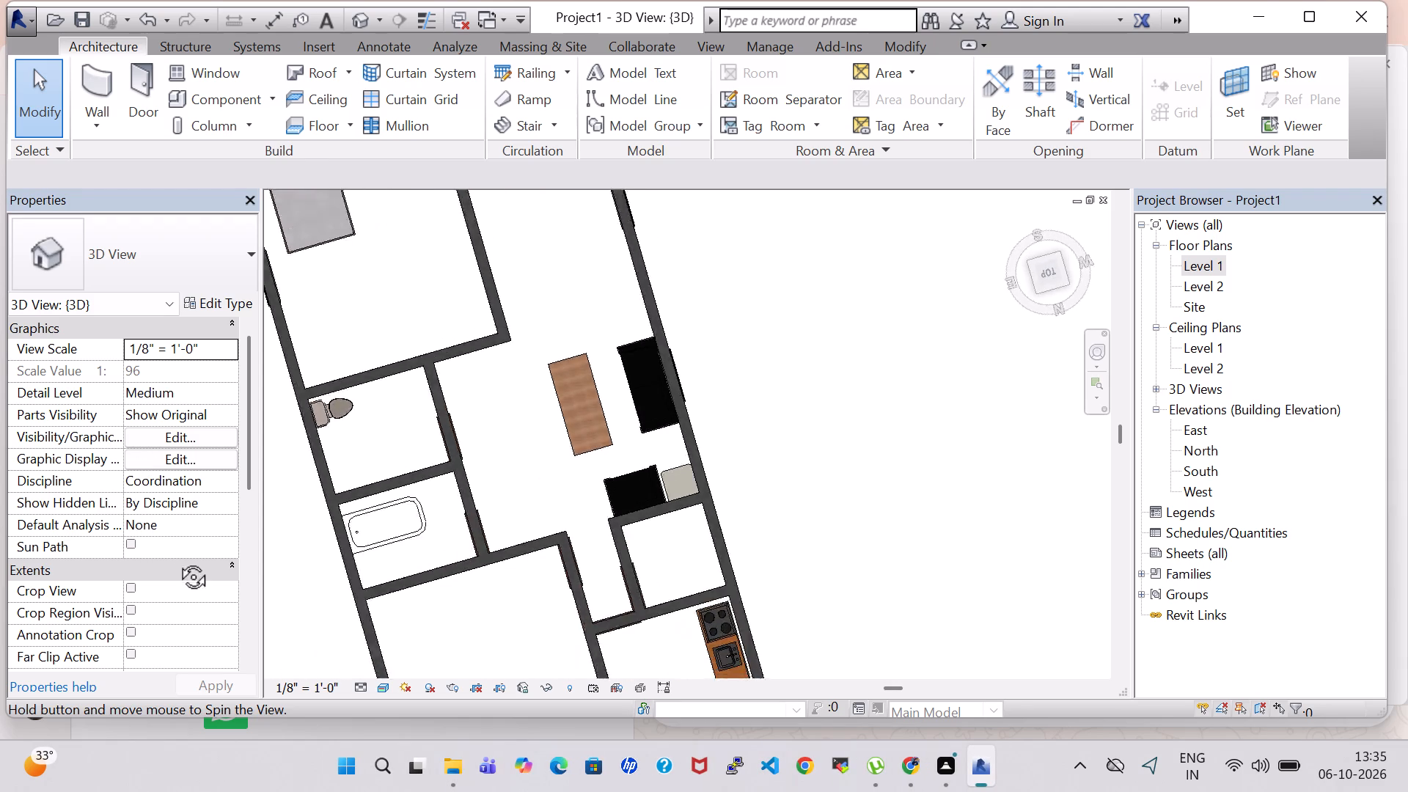
shift+middle_drag(177, 560, 519, 385)
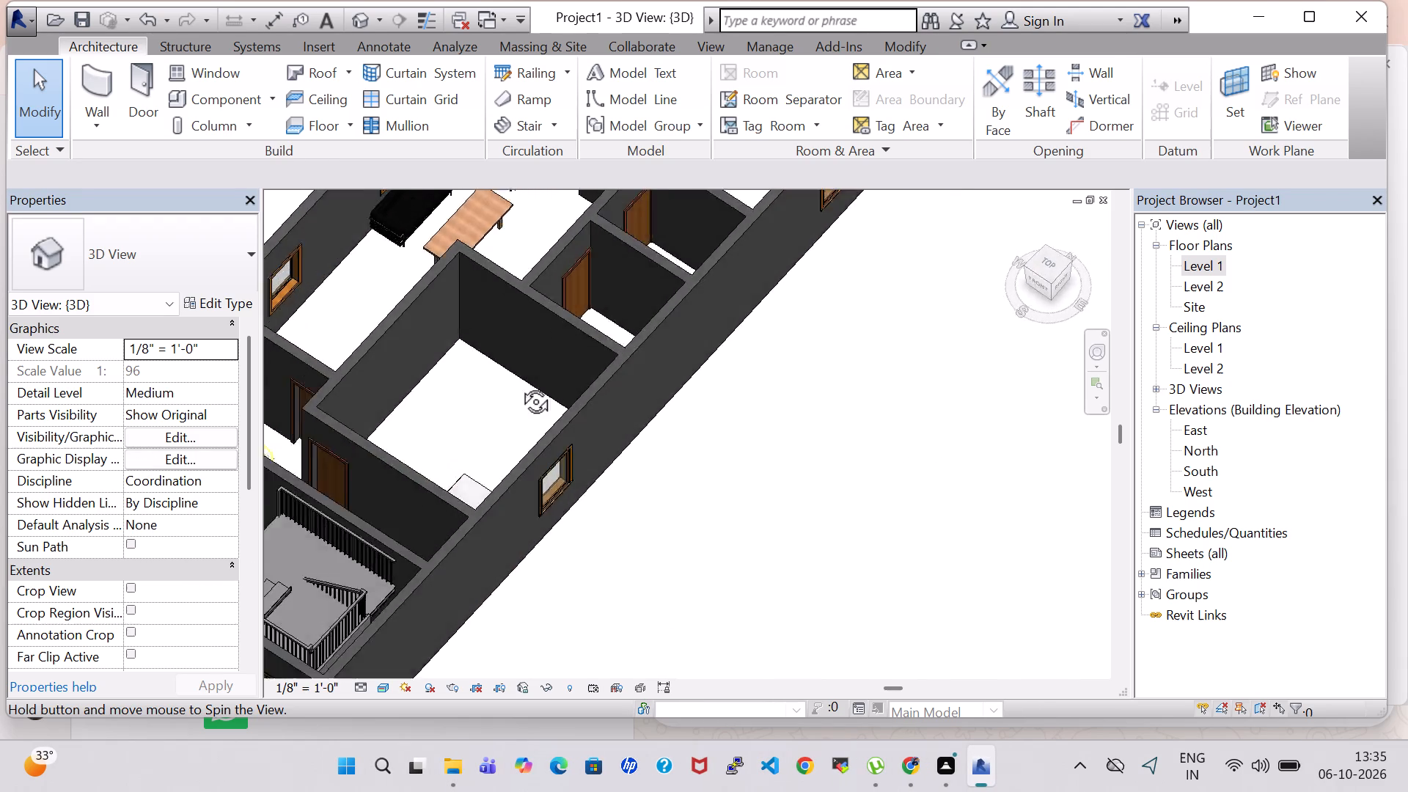
shift+middle_drag(519, 385, 529, 366)
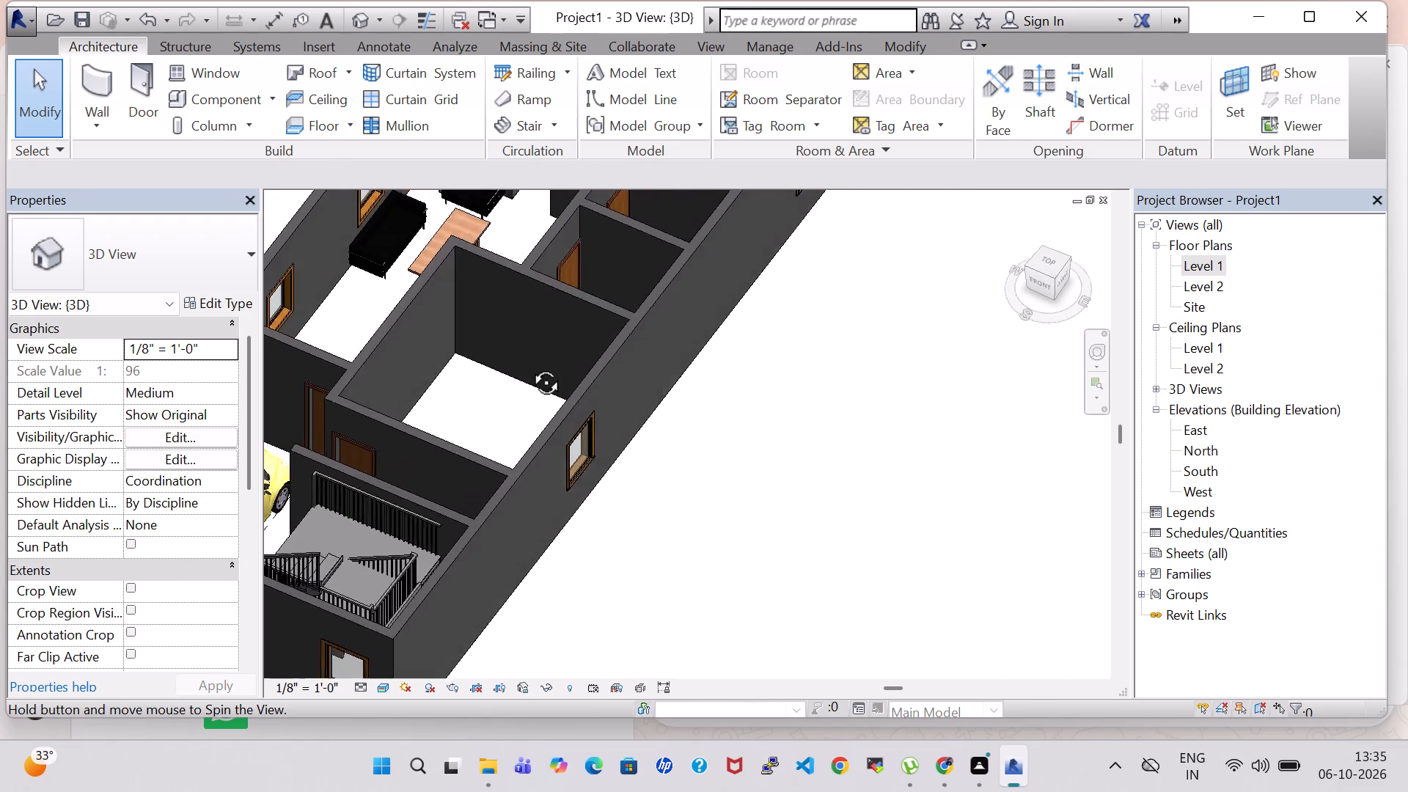
shift+middle_drag(529, 366, 357, 292)
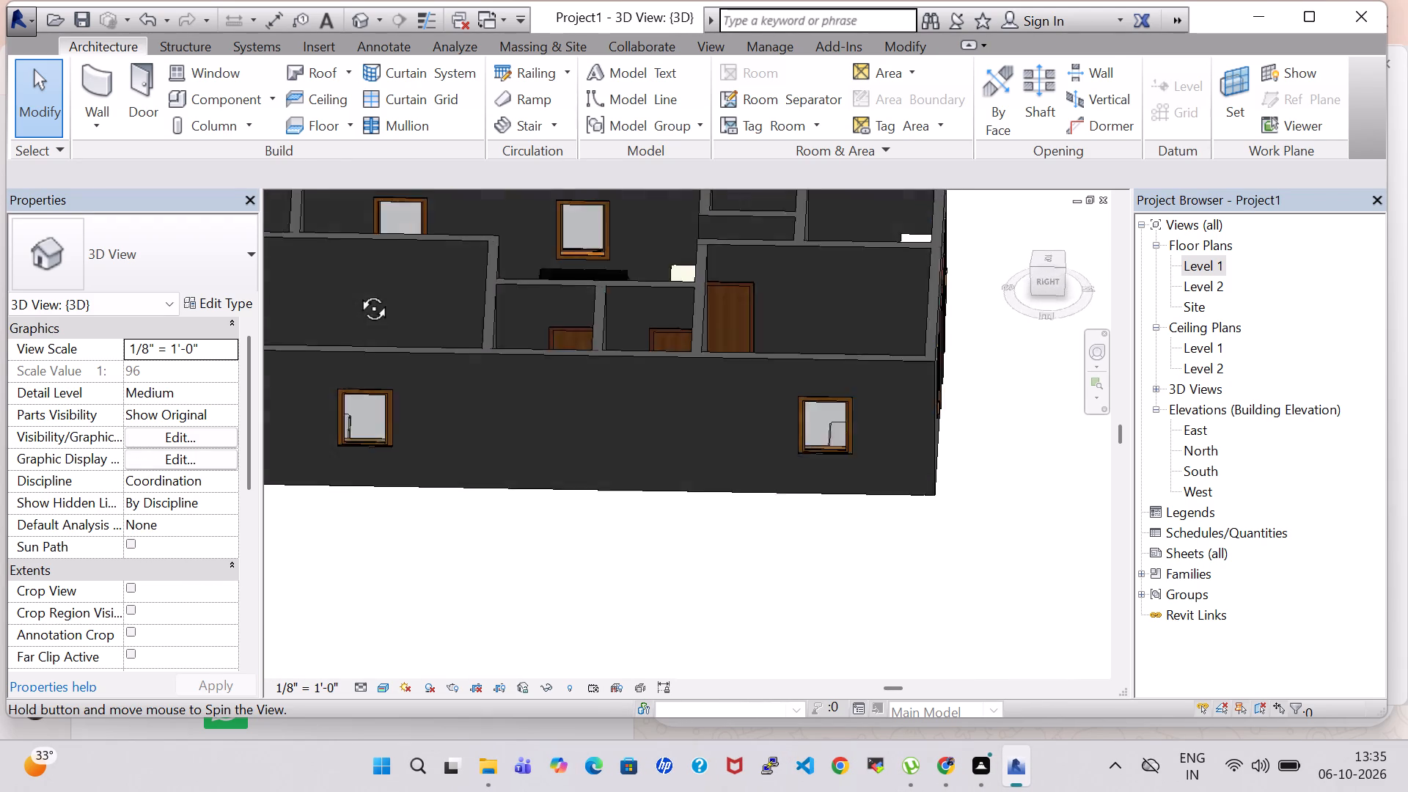
shift+middle_drag(357, 292, 347, 380)
scroll(711, 579, down, 1)
shift+middle_drag(711, 579, 793, 582)
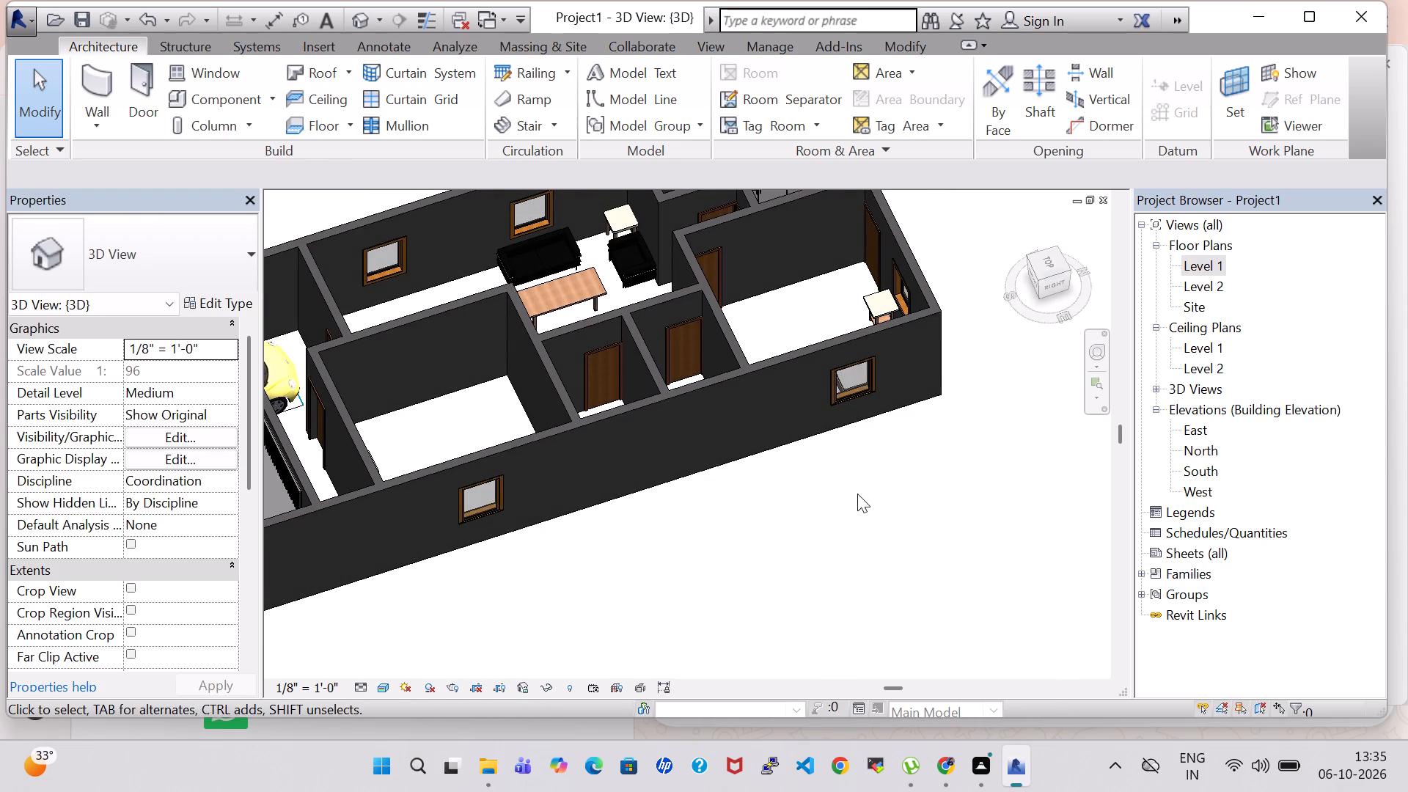
shift+middle_drag(761, 501, 936, 374)
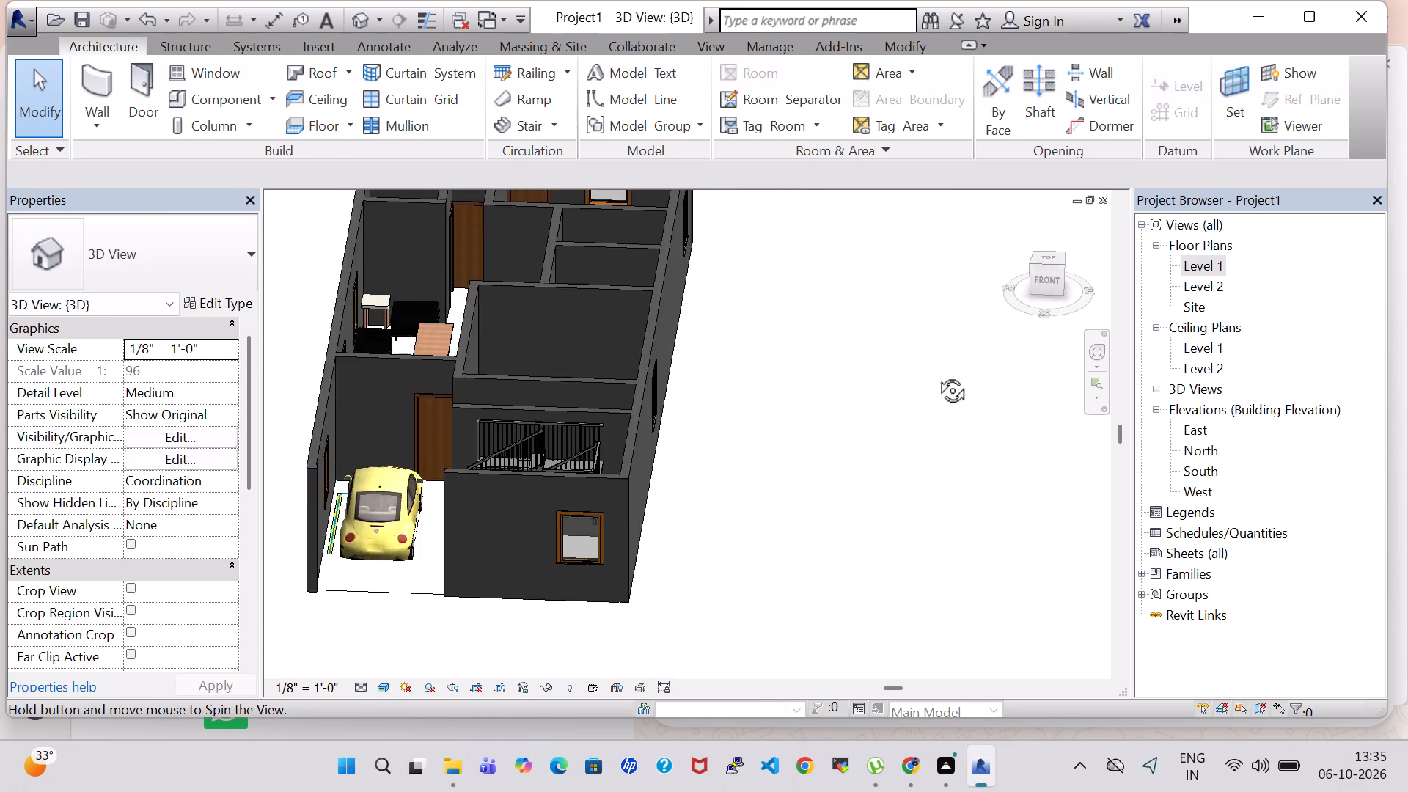
Examine the drawing area furniture, the bedroom and the surrounding interior walls and doors close up in 3D.
shift+middle_drag(936, 374, 928, 503)
middle_drag(818, 373, 961, 505)
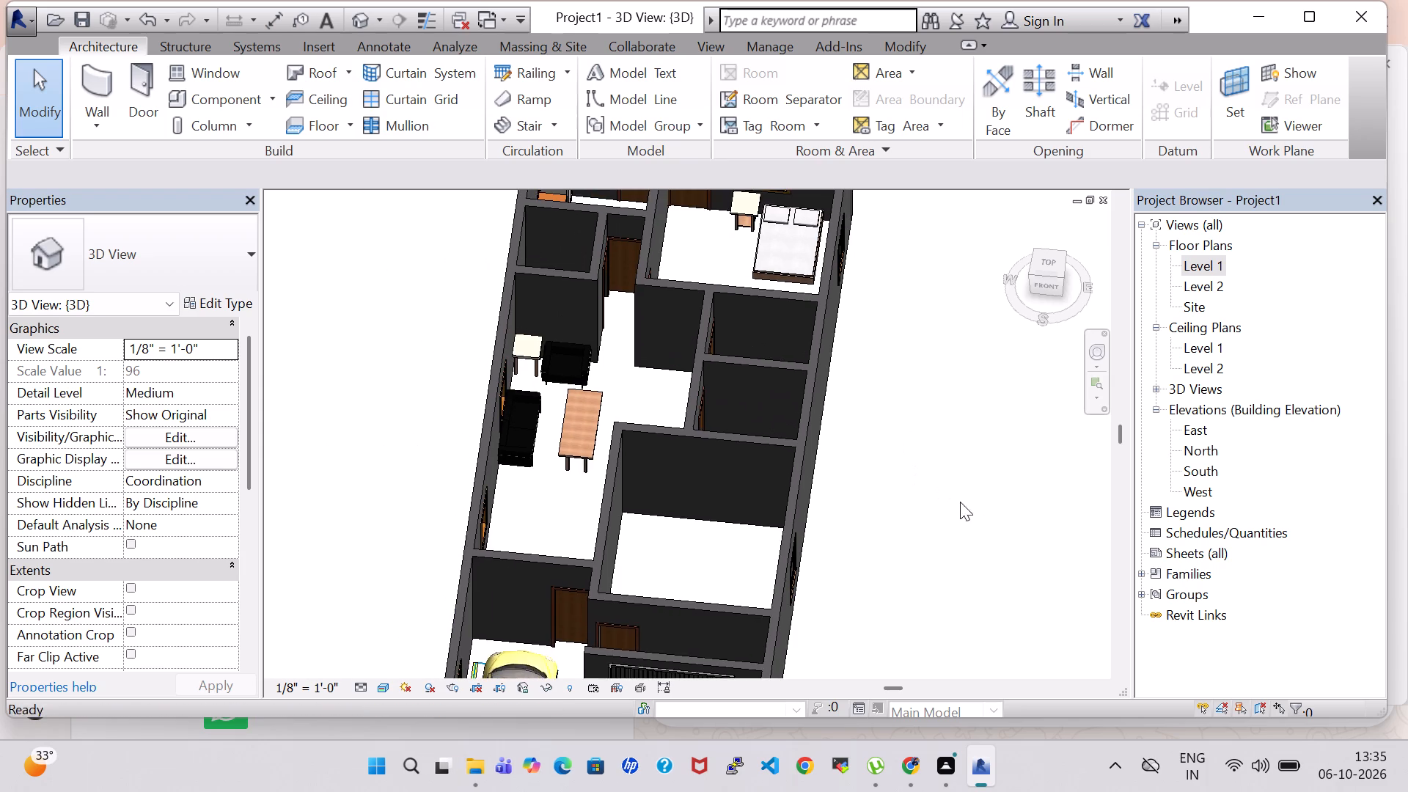
scroll(519, 334, up, 4)
scroll(628, 367, up, 2)
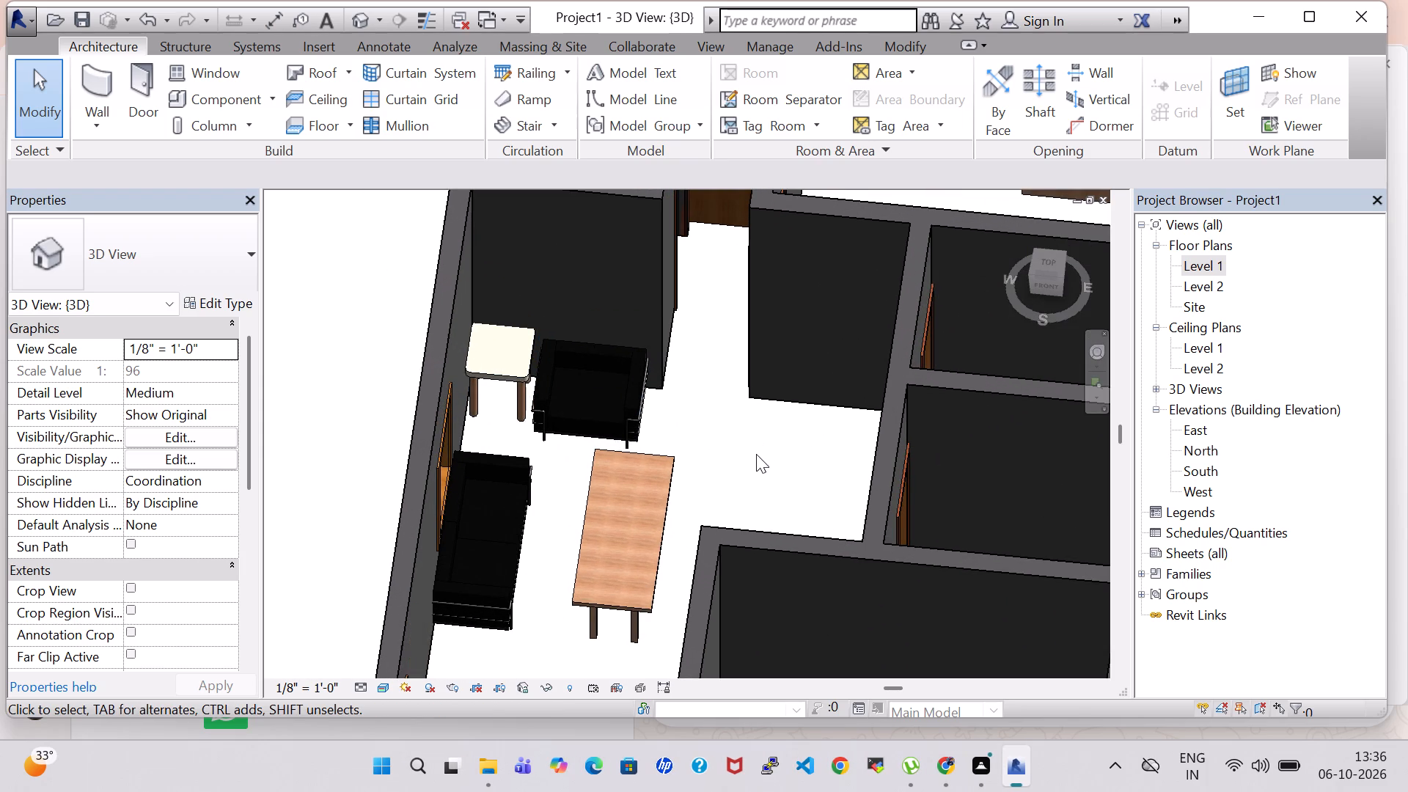
middle_drag(756, 454, 650, 637)
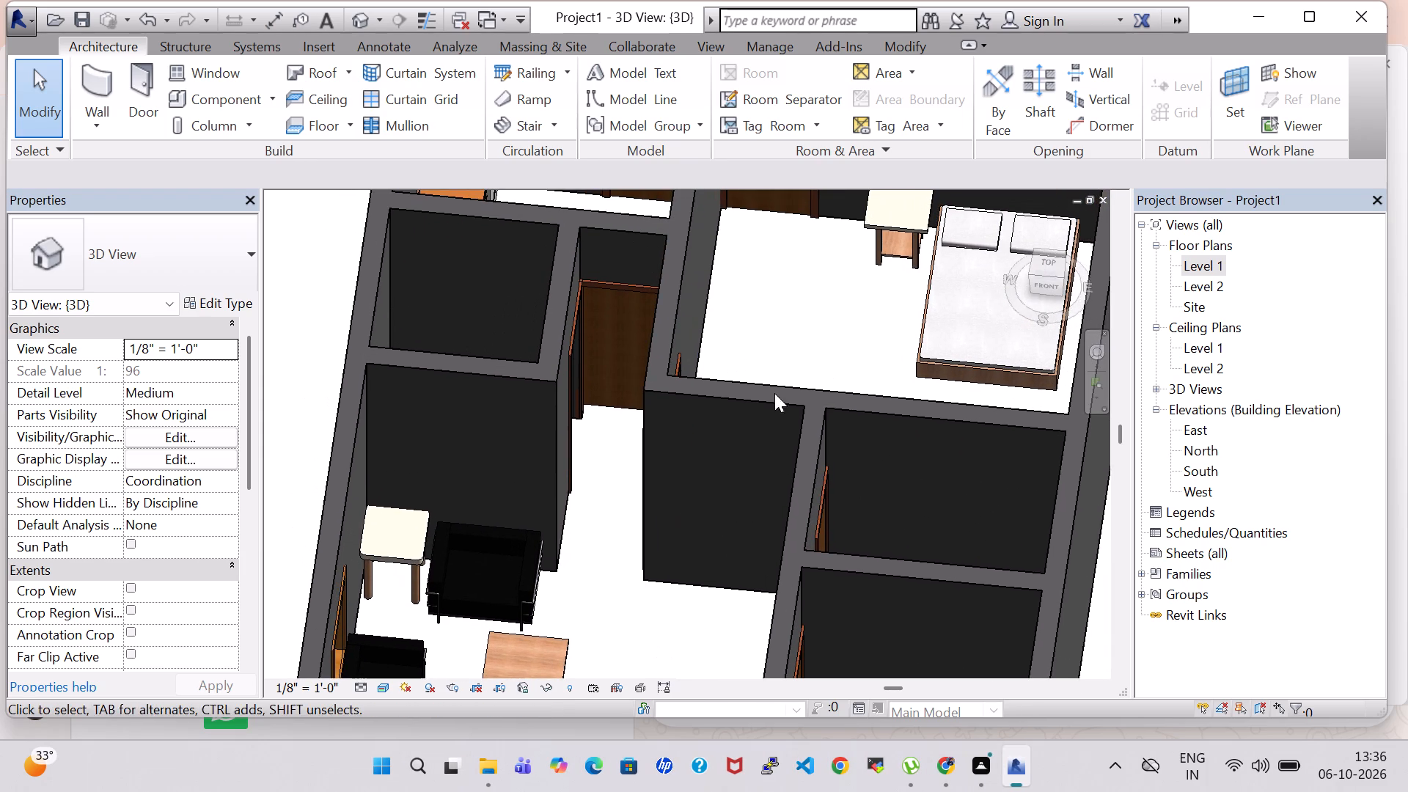
shift+middle_drag(829, 304, 741, 309)
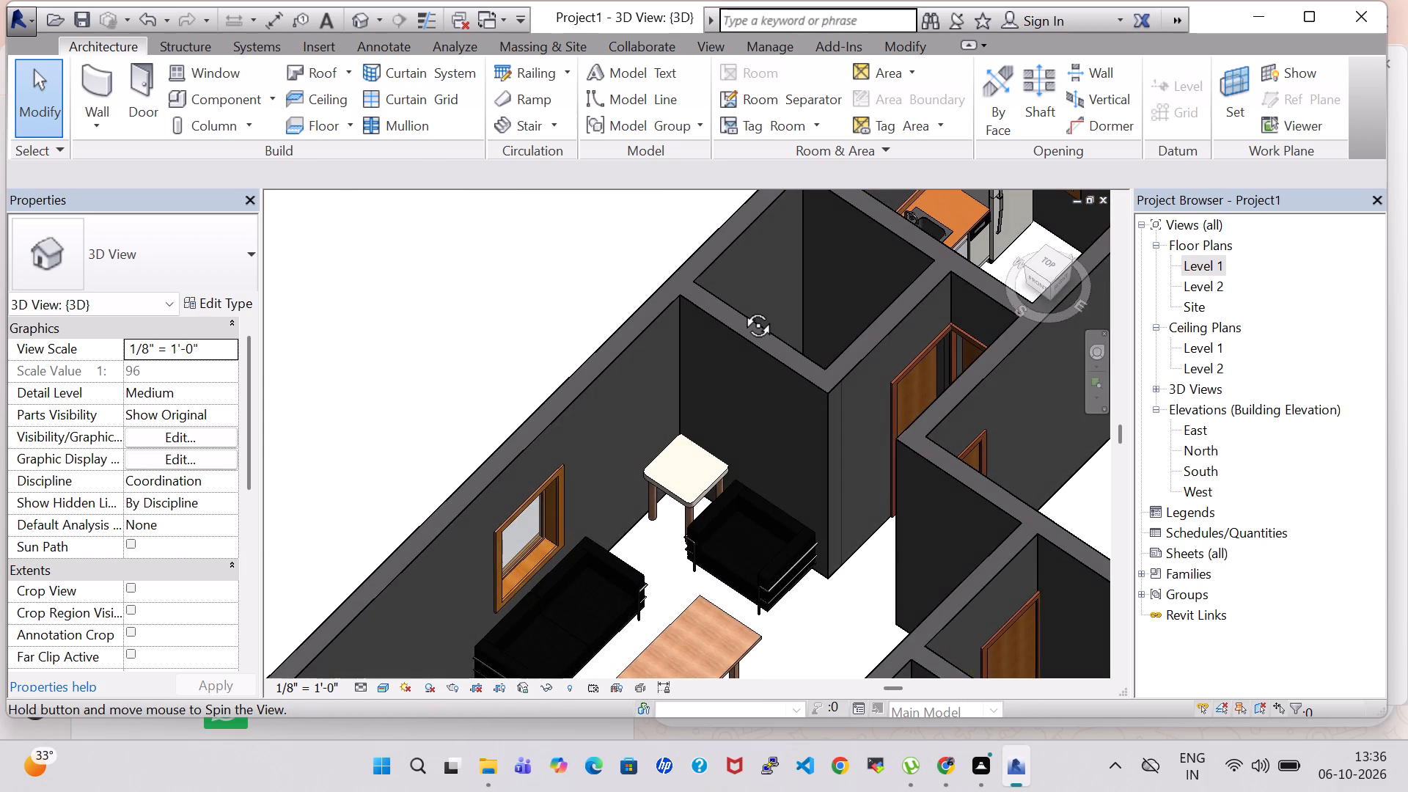
shift+middle_drag(741, 309, 879, 296)
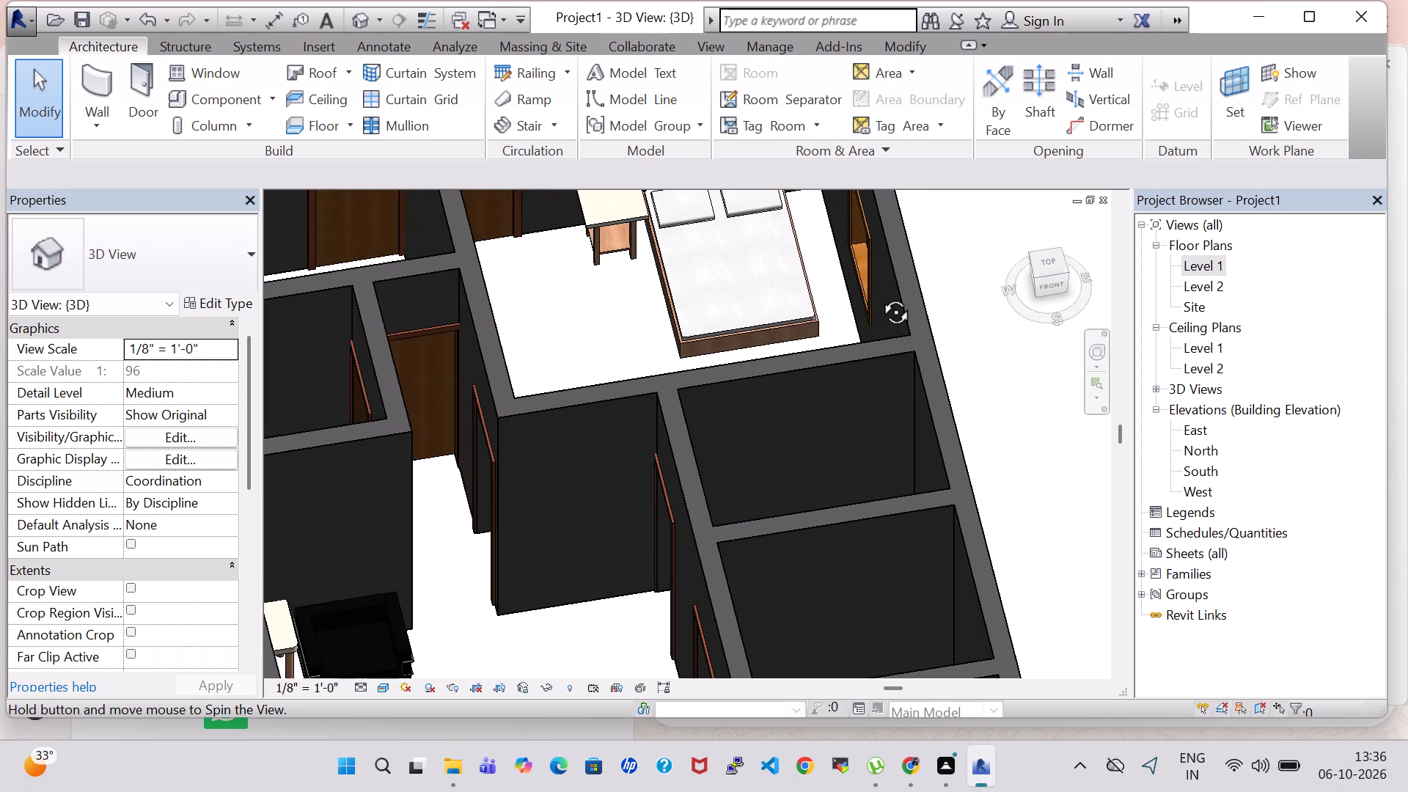
shift+middle_drag(879, 296, 752, 332)
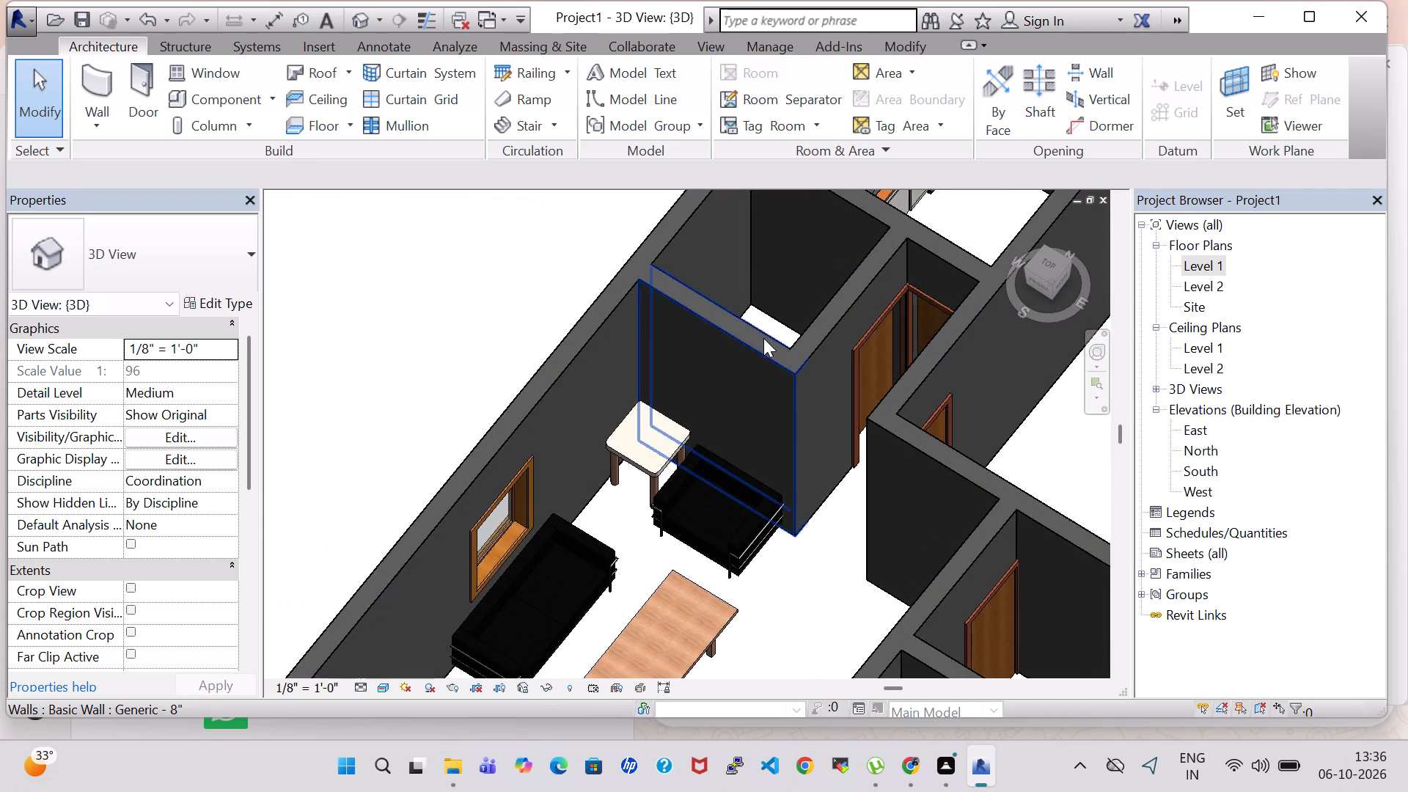
Examine the whole house with the parked car, staircase and outer walls from several sides in 3D.
scroll(763, 341, down, 8)
middle_drag(971, 559, 903, 465)
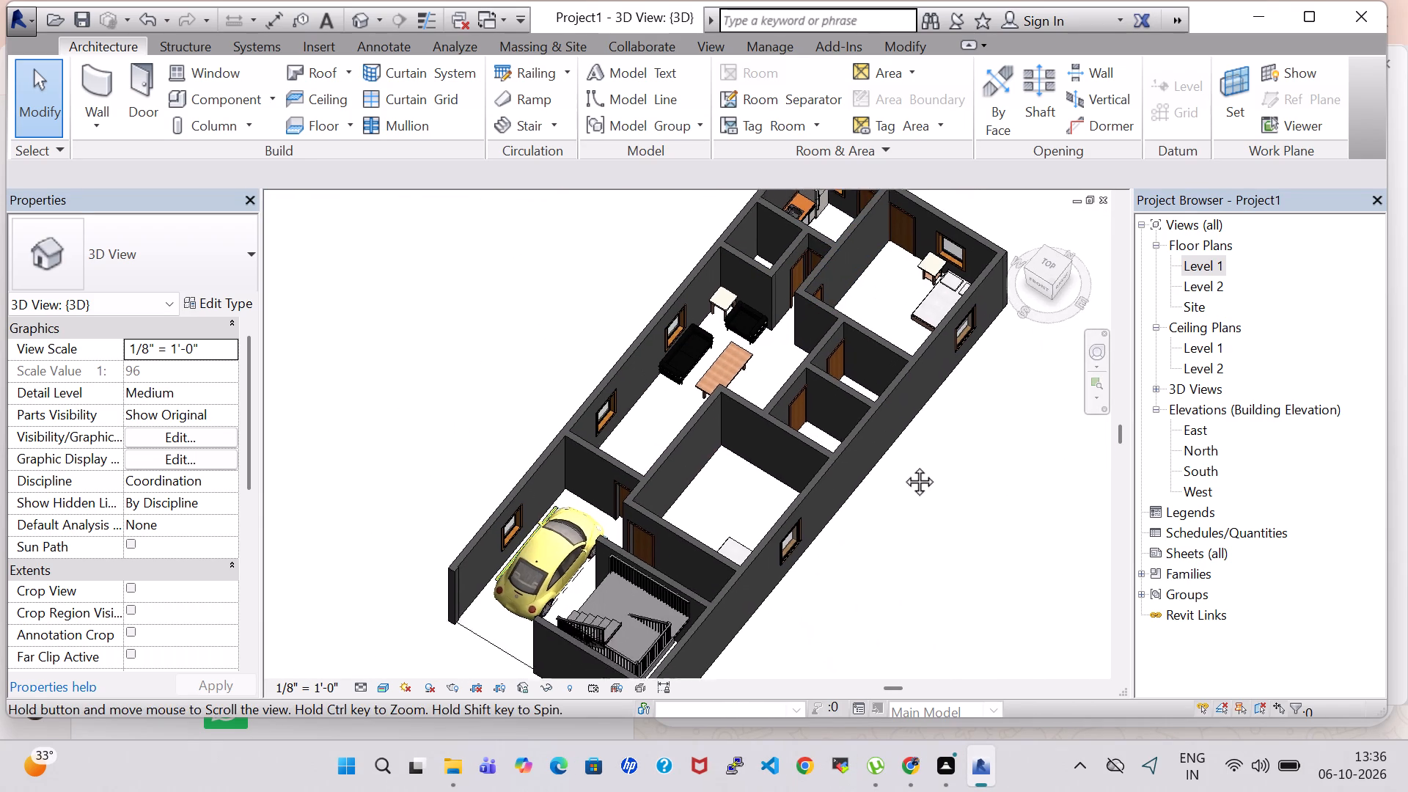
middle_drag(903, 465, 902, 454)
scroll(902, 454, down, 3)
shift+middle_drag(898, 565, 836, 510)
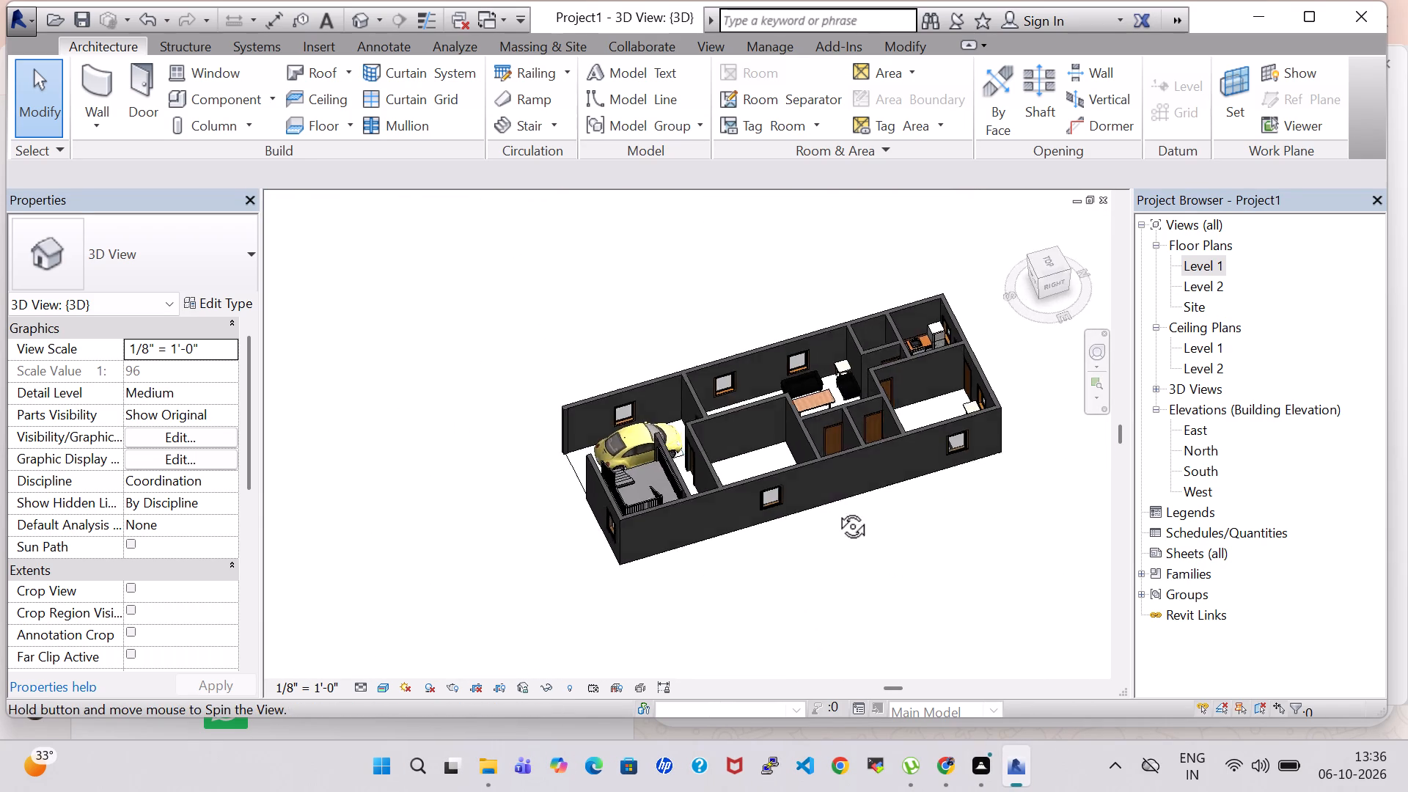
shift+middle_drag(836, 510, 1016, 422)
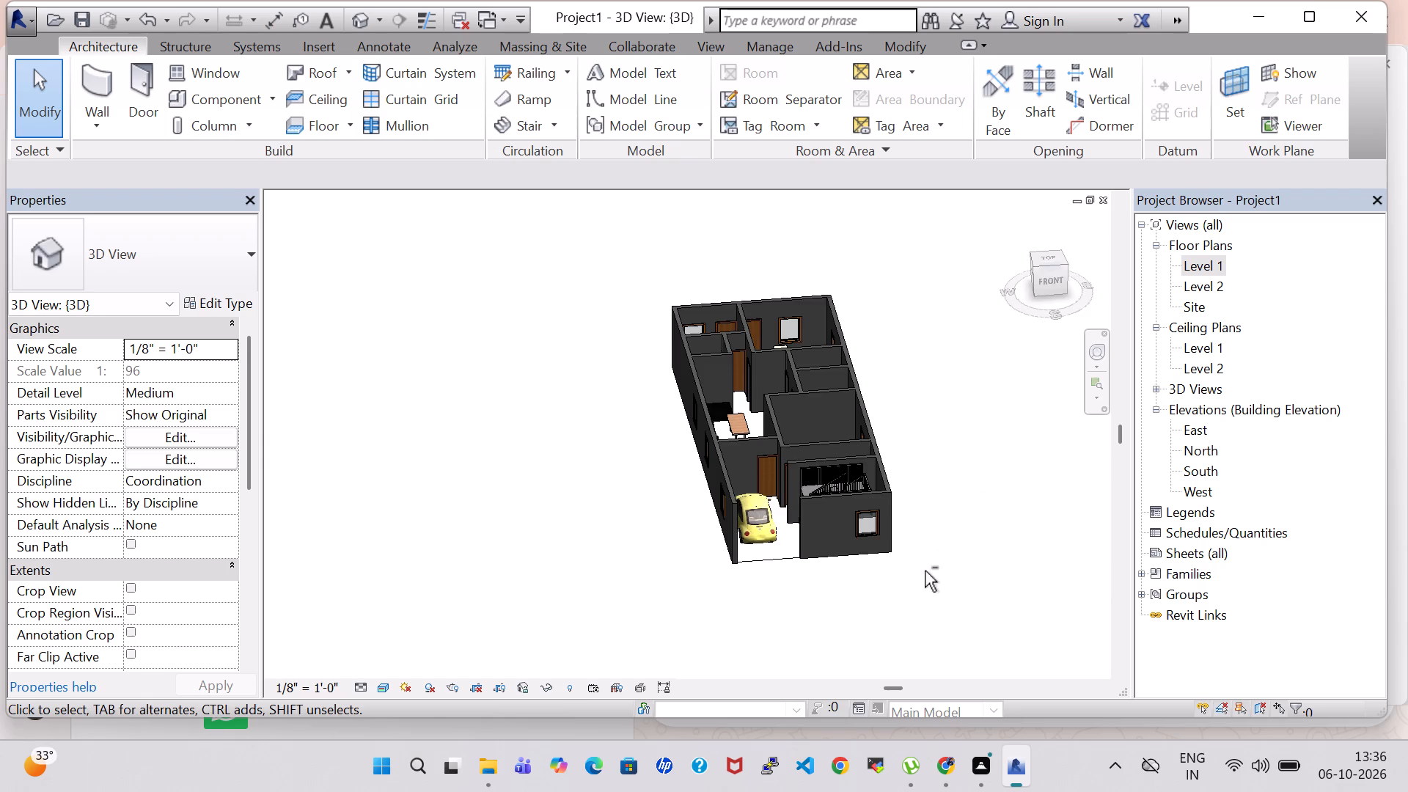
shift+middle_drag(925, 571, 1015, 416)
shift+middle_drag(851, 508, 886, 510)
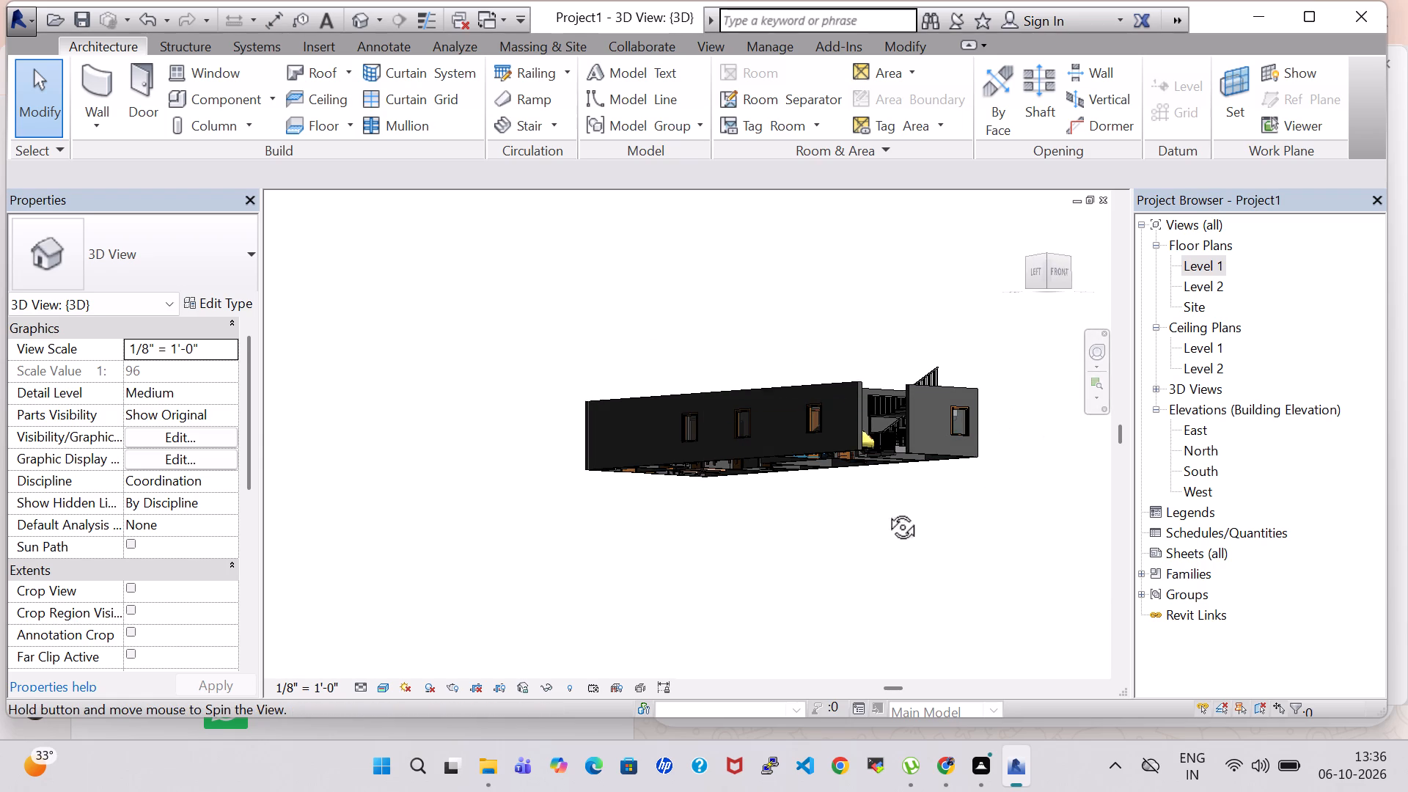
shift+middle_drag(886, 510, 944, 636)
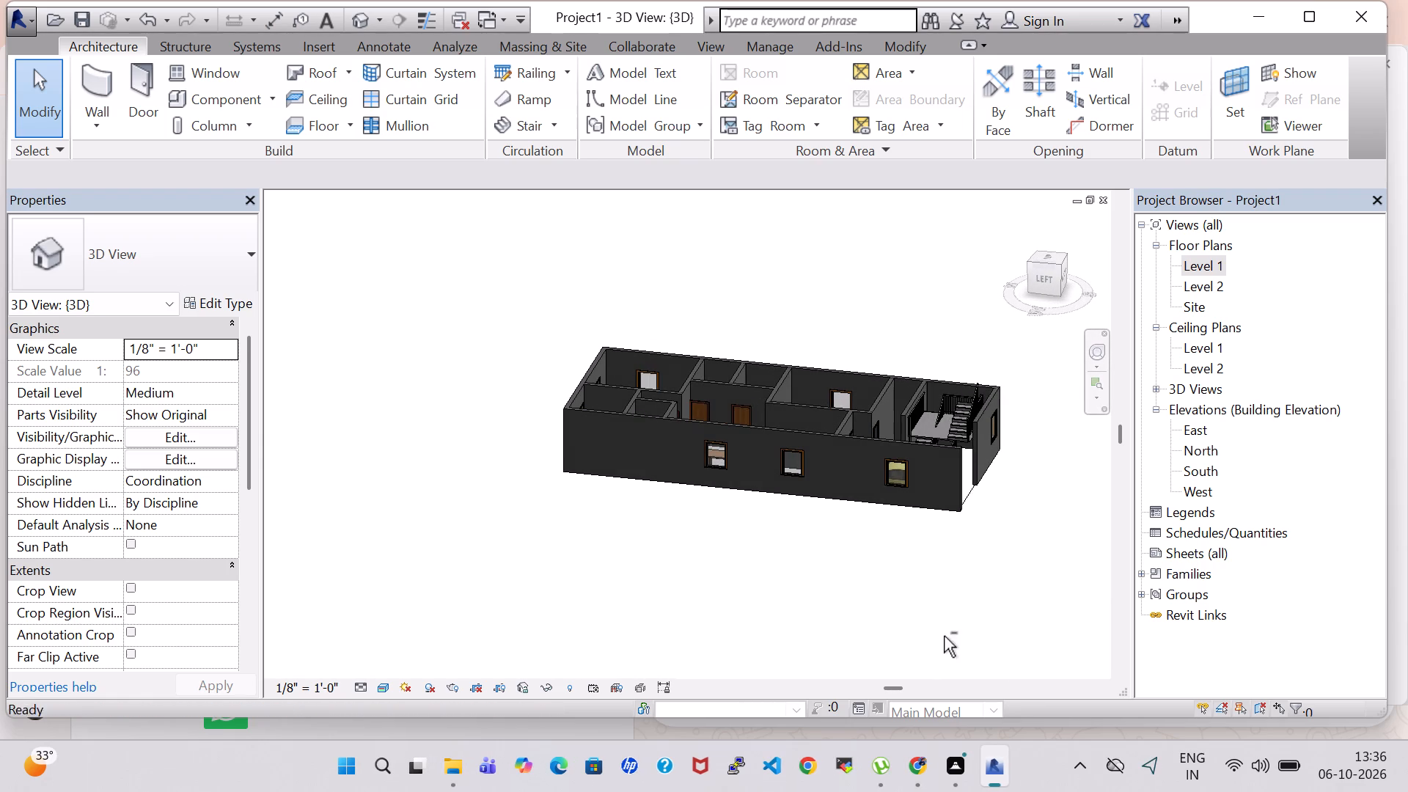
shift+middle_drag(1000, 580, 869, 574)
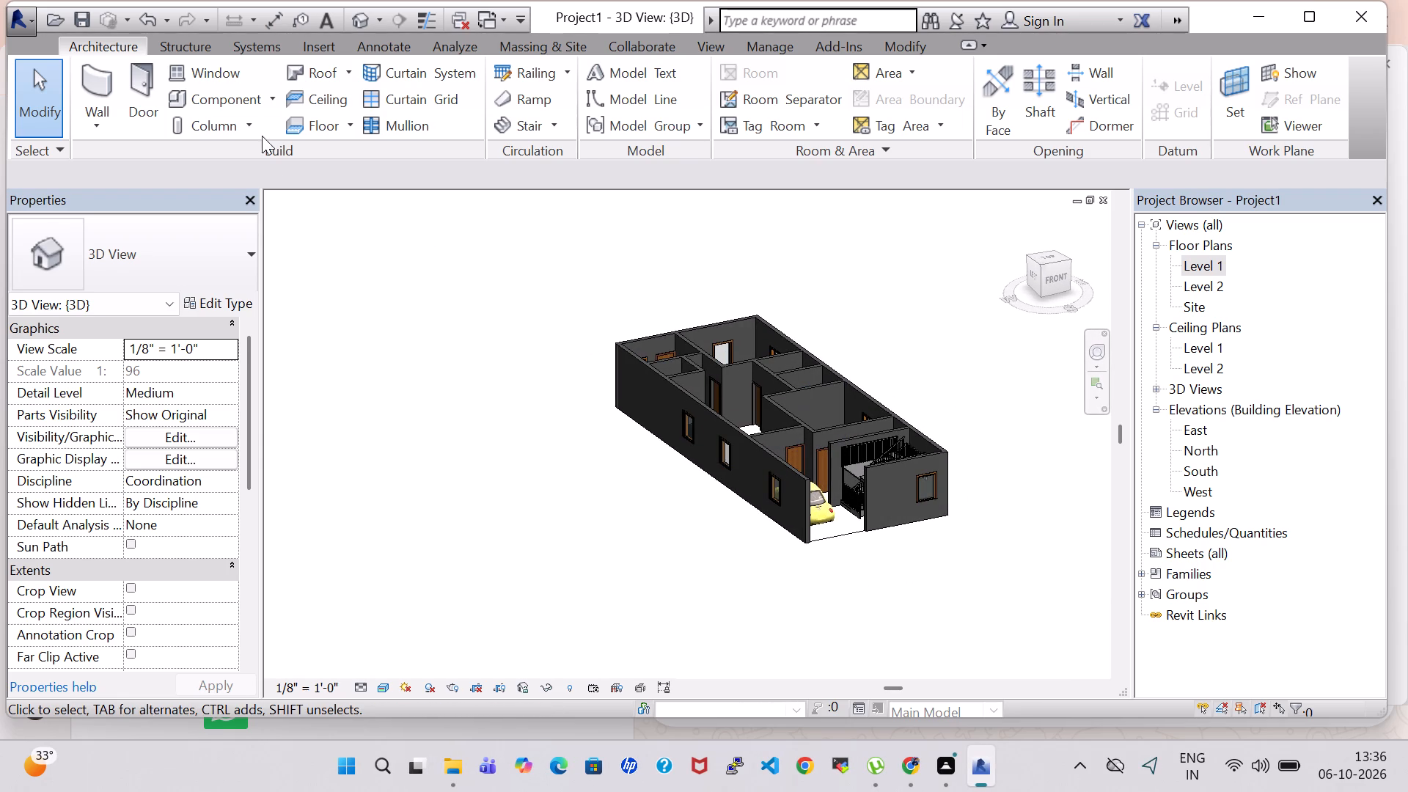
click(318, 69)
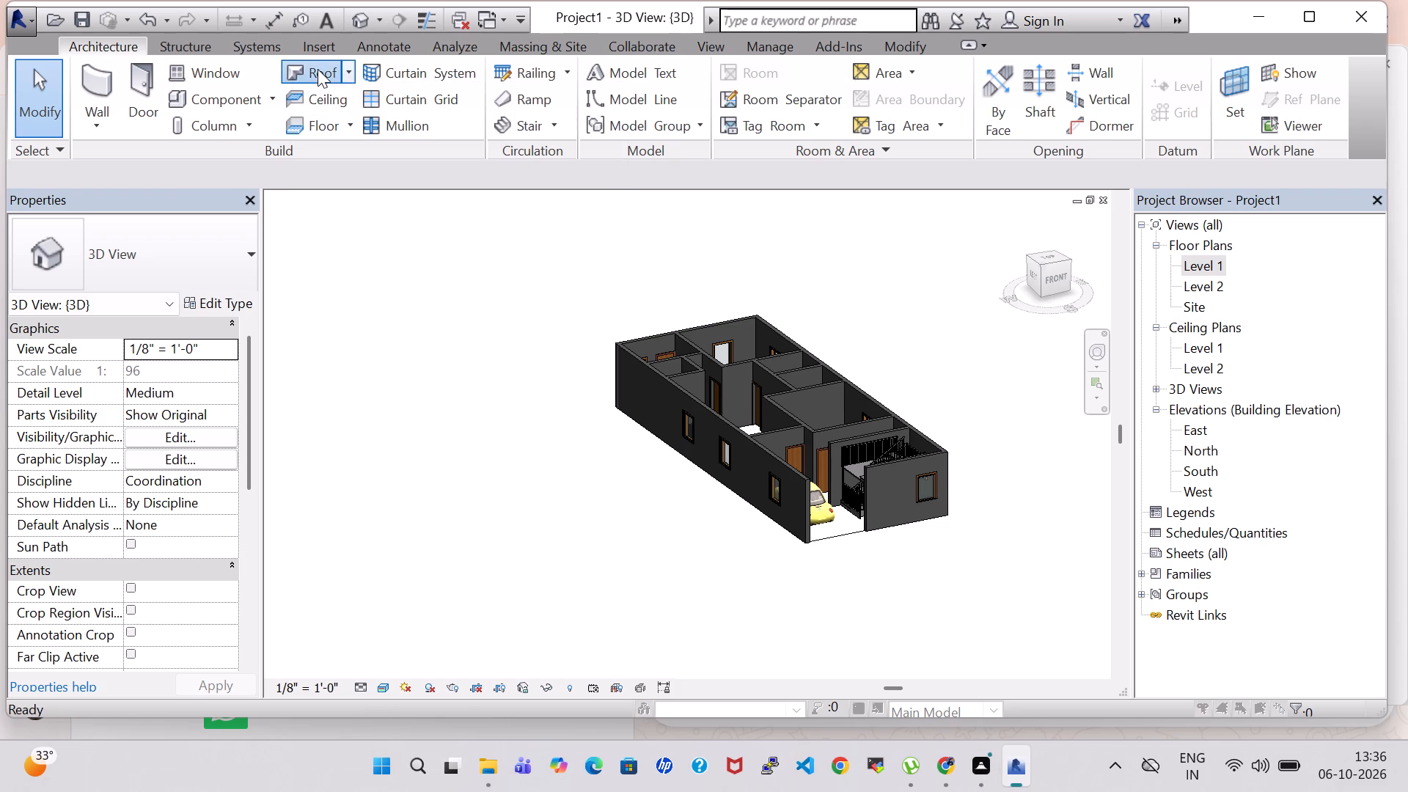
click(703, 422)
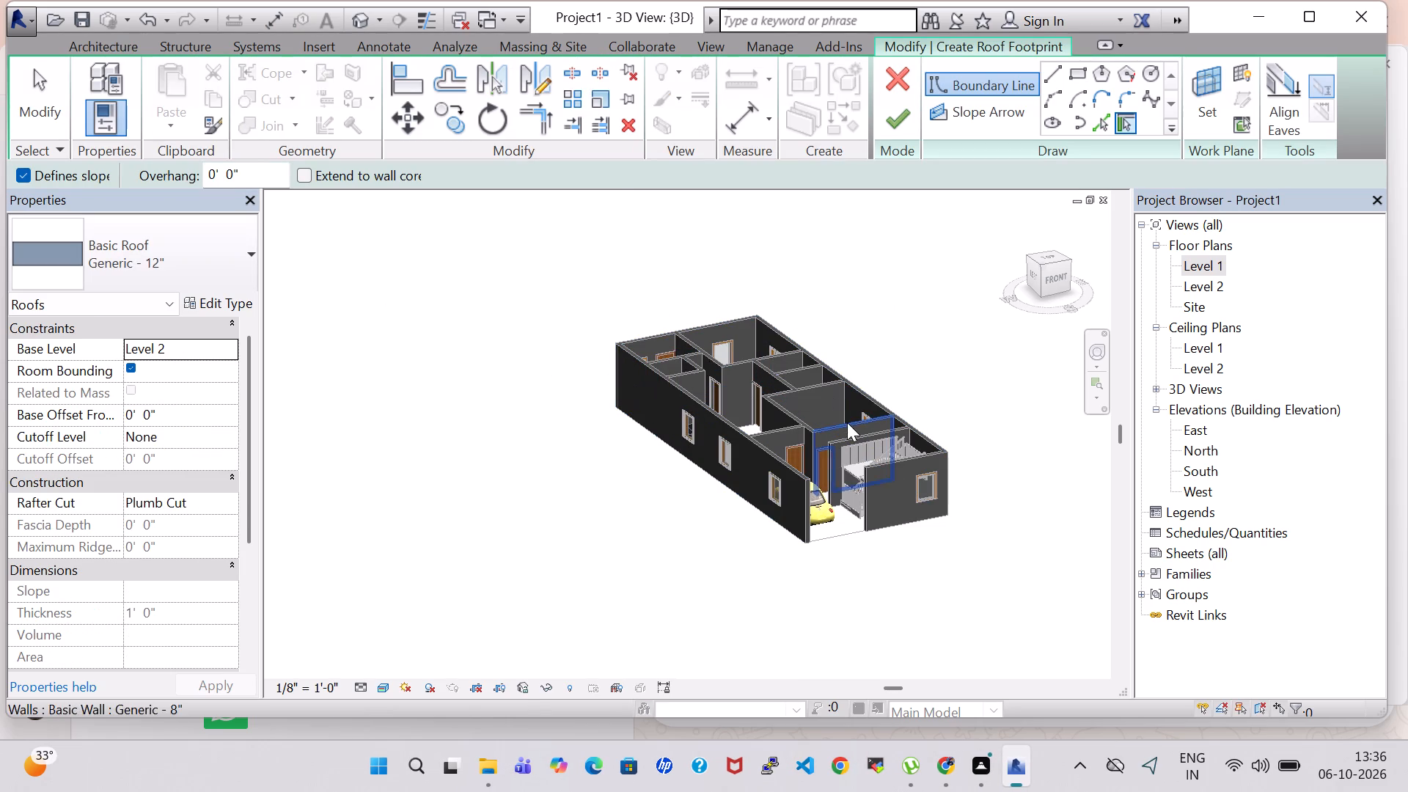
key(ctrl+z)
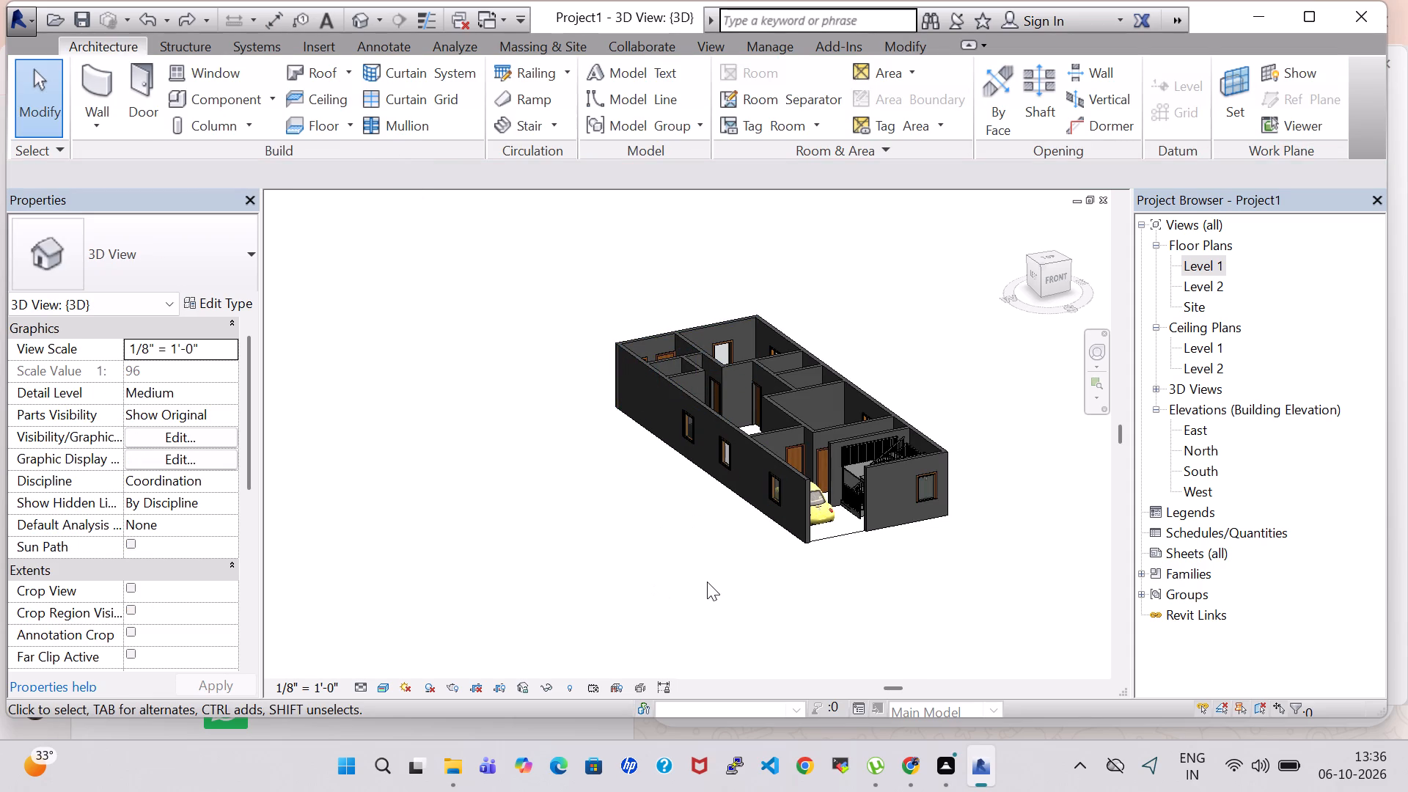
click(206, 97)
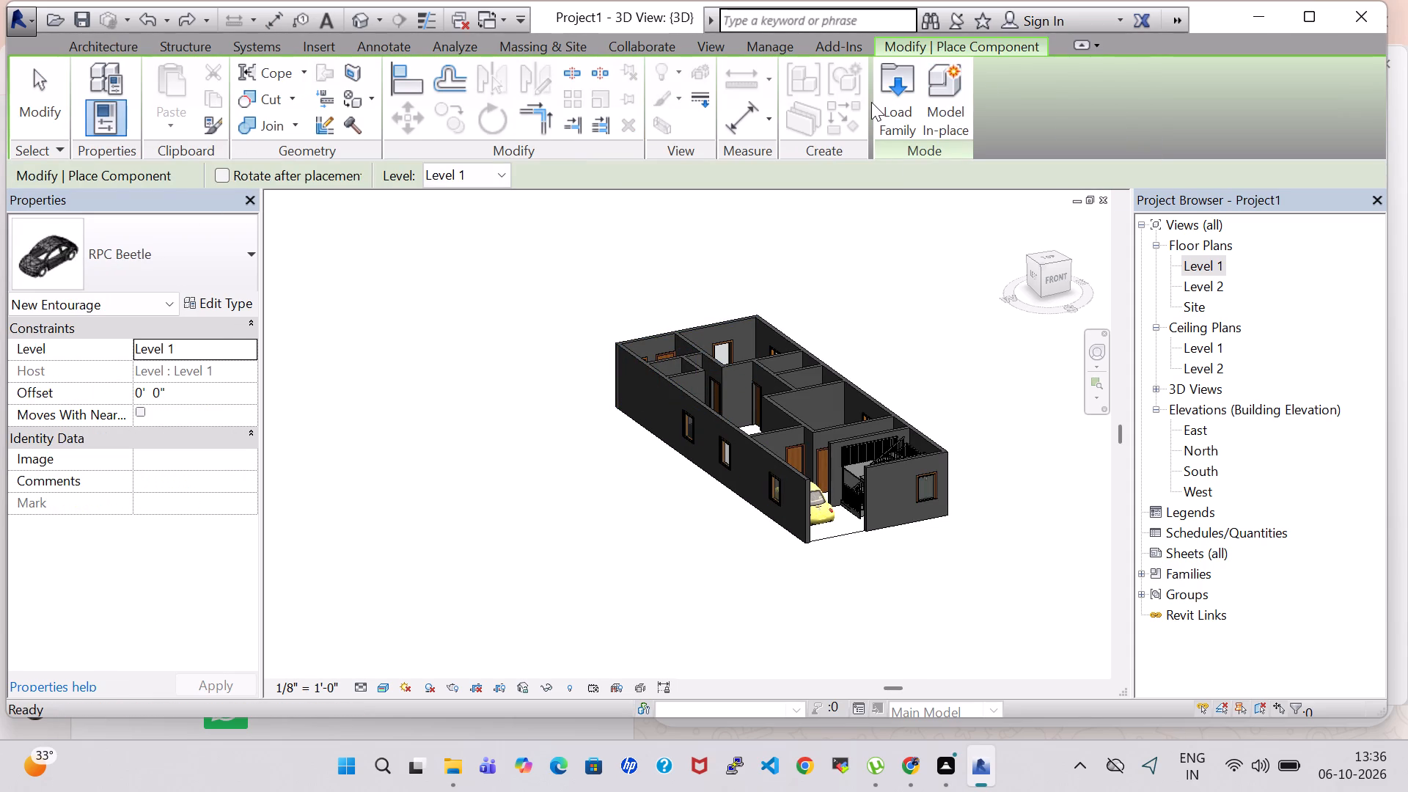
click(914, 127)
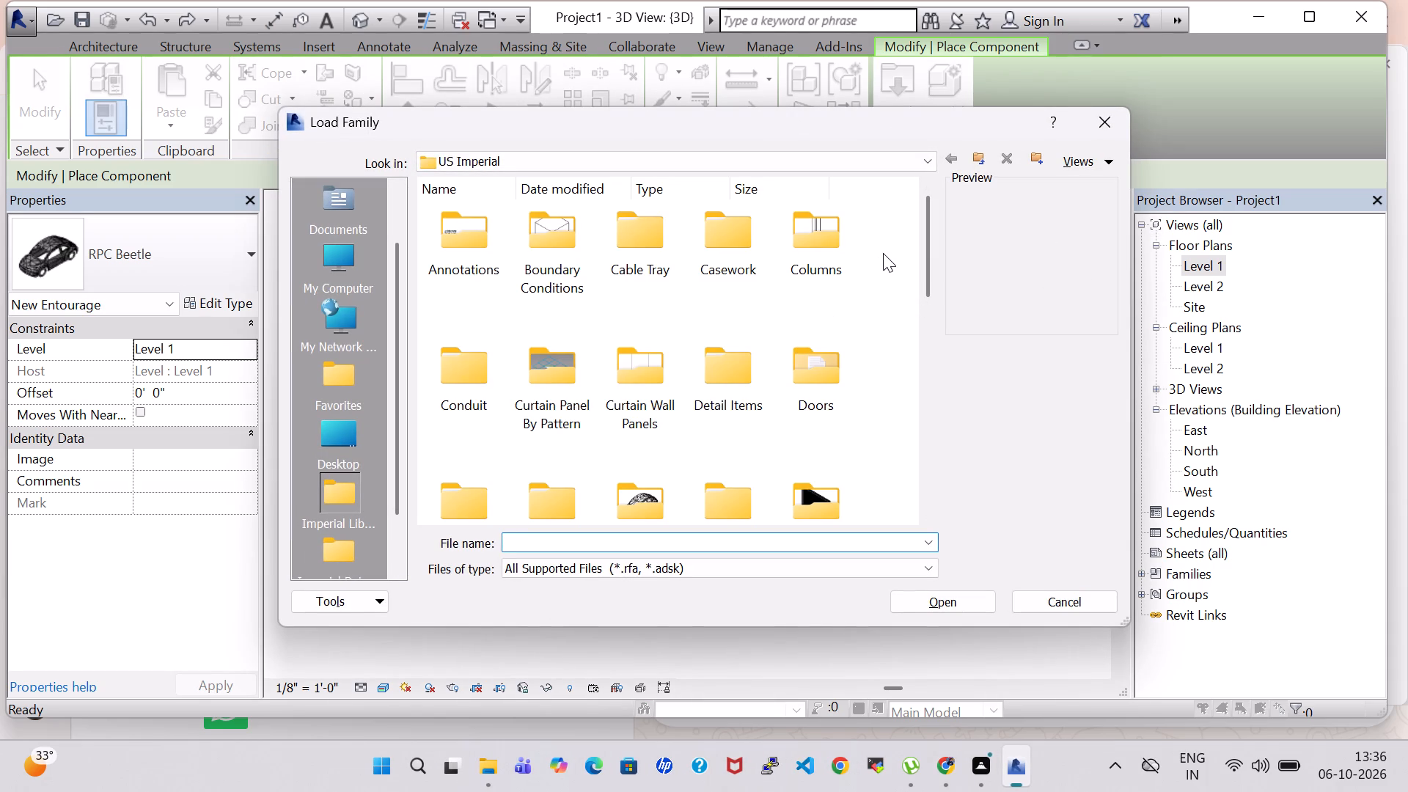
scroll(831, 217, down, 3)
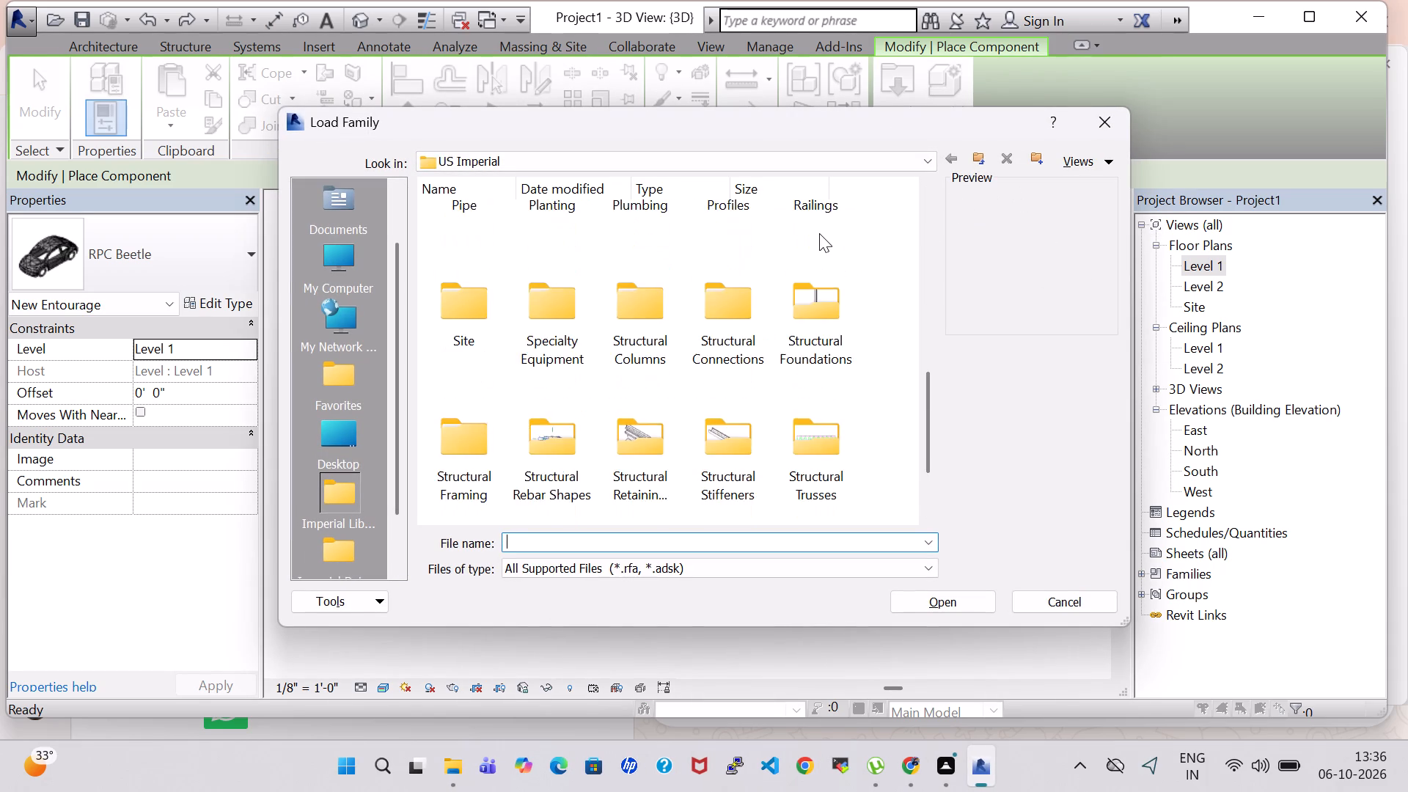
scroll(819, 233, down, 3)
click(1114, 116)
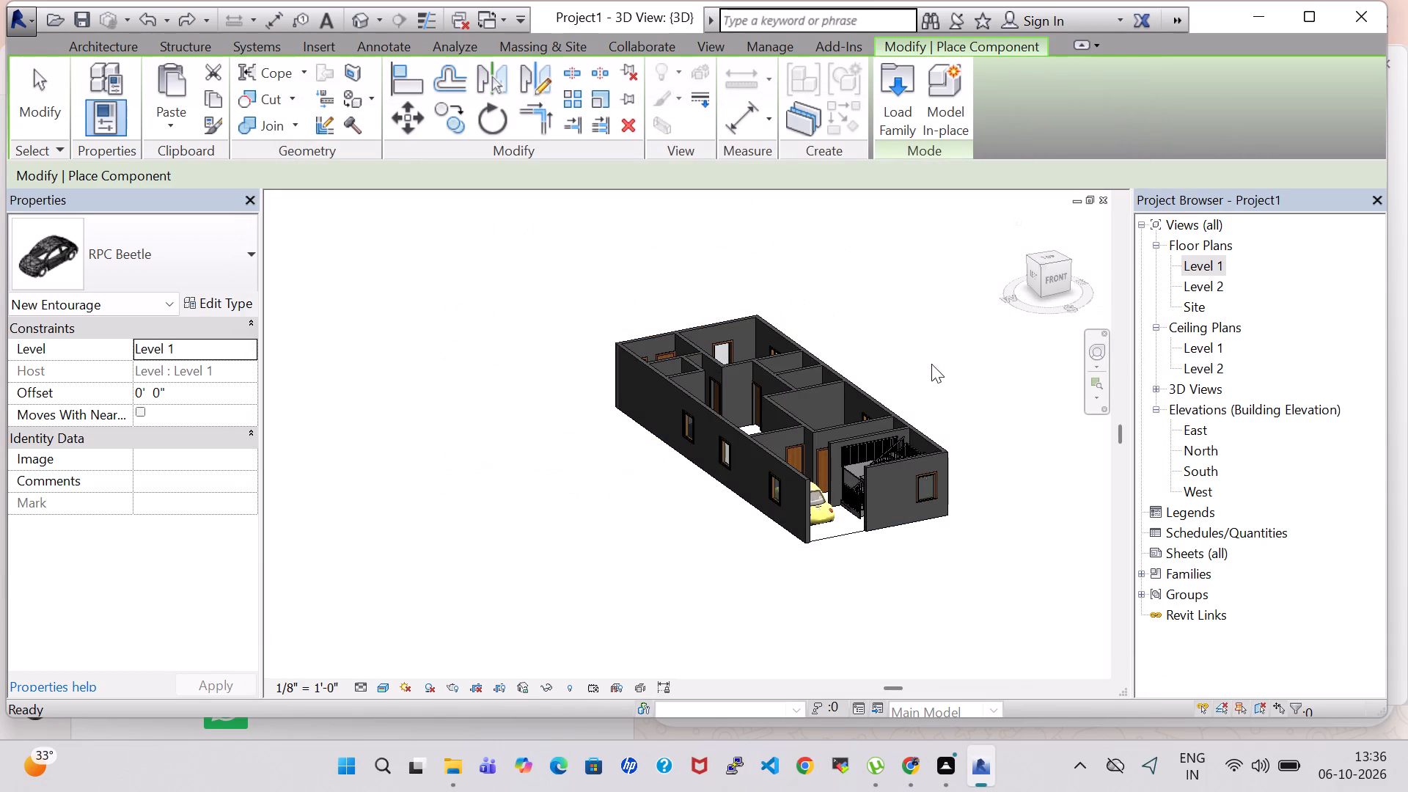
Open the Level 1 floor plan and review the full room layout with the parked car.
double_click(1194, 263)
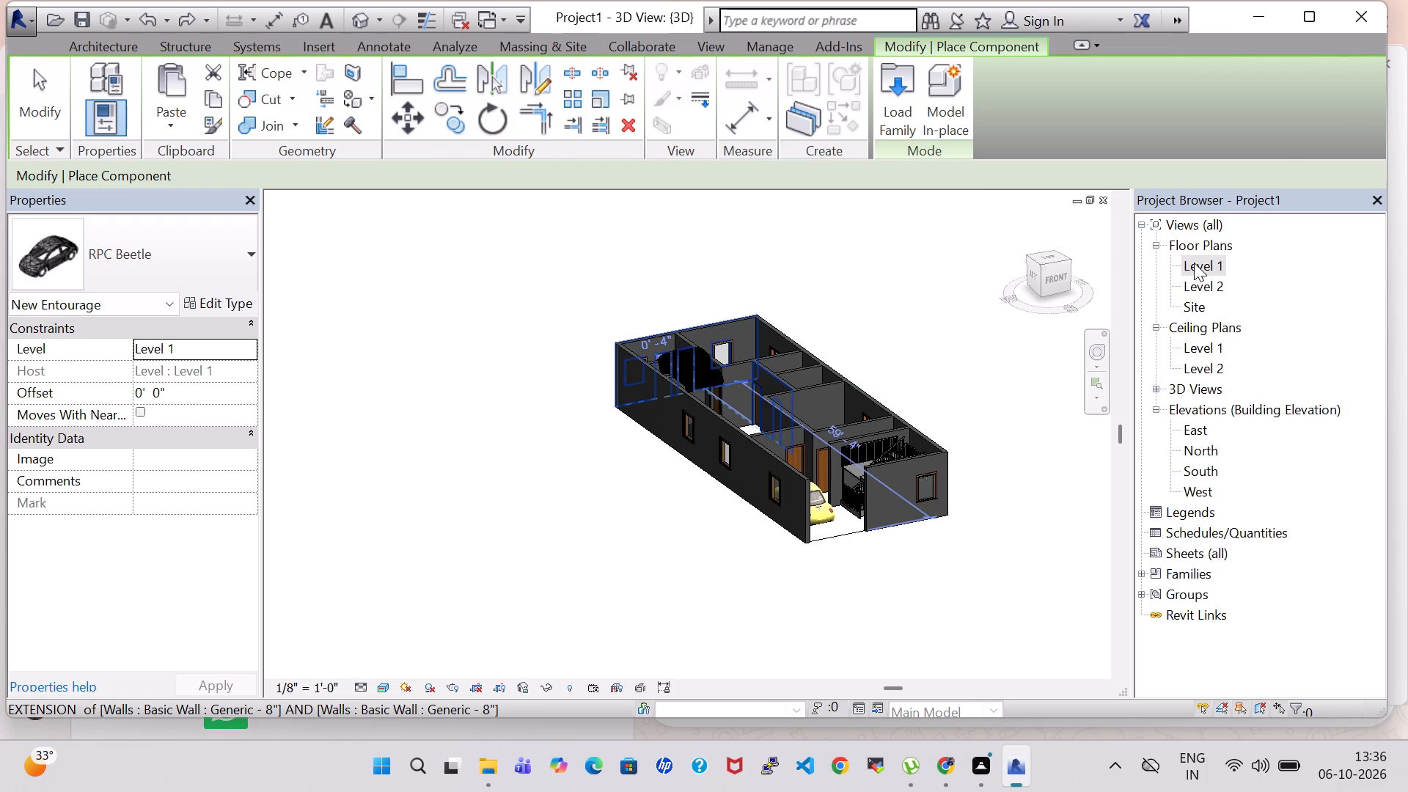
middle_drag(609, 351, 339, 477)
scroll(709, 409, down, 4)
middle_drag(934, 300, 917, 411)
scroll(917, 411, down, 2)
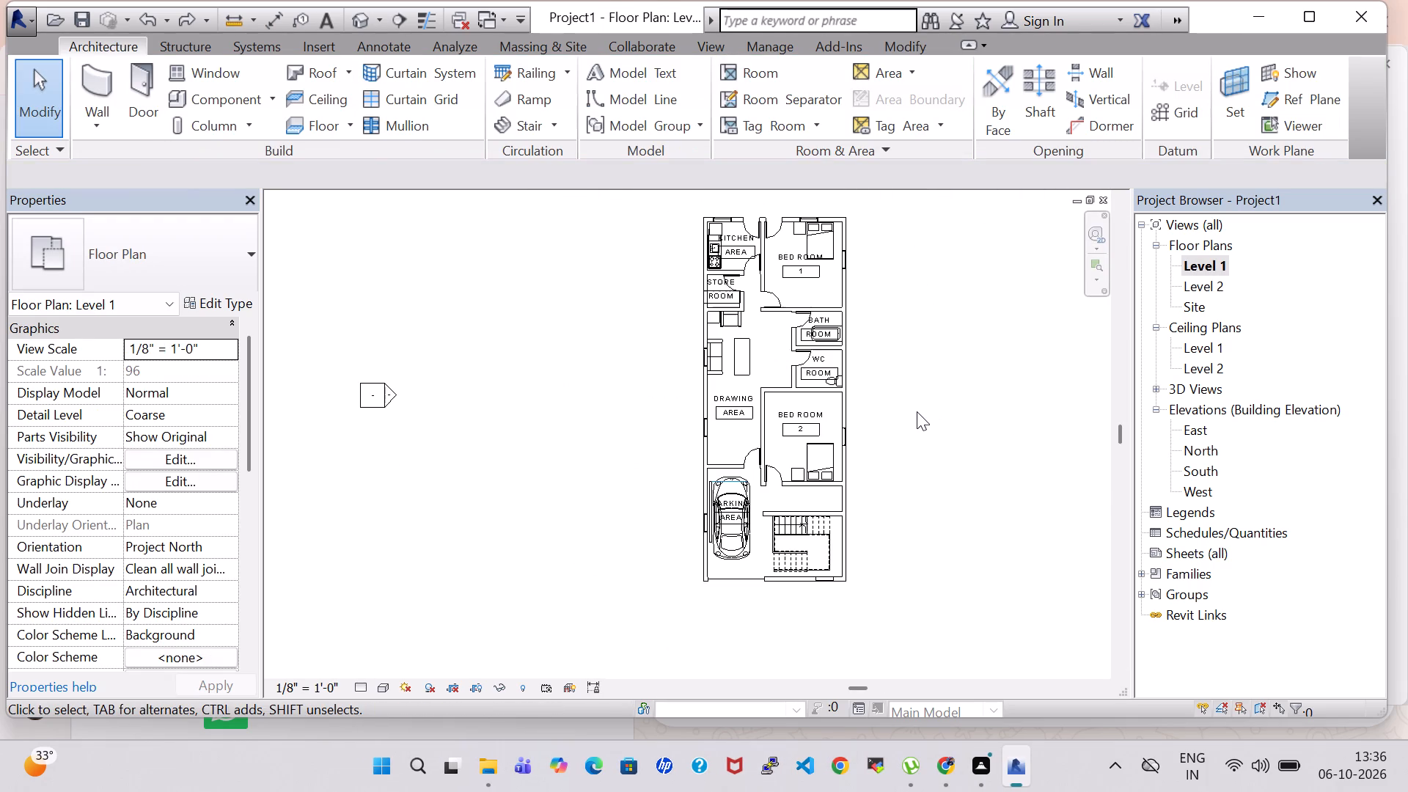
middle_drag(930, 395, 853, 422)
scroll(853, 422, up, 1)
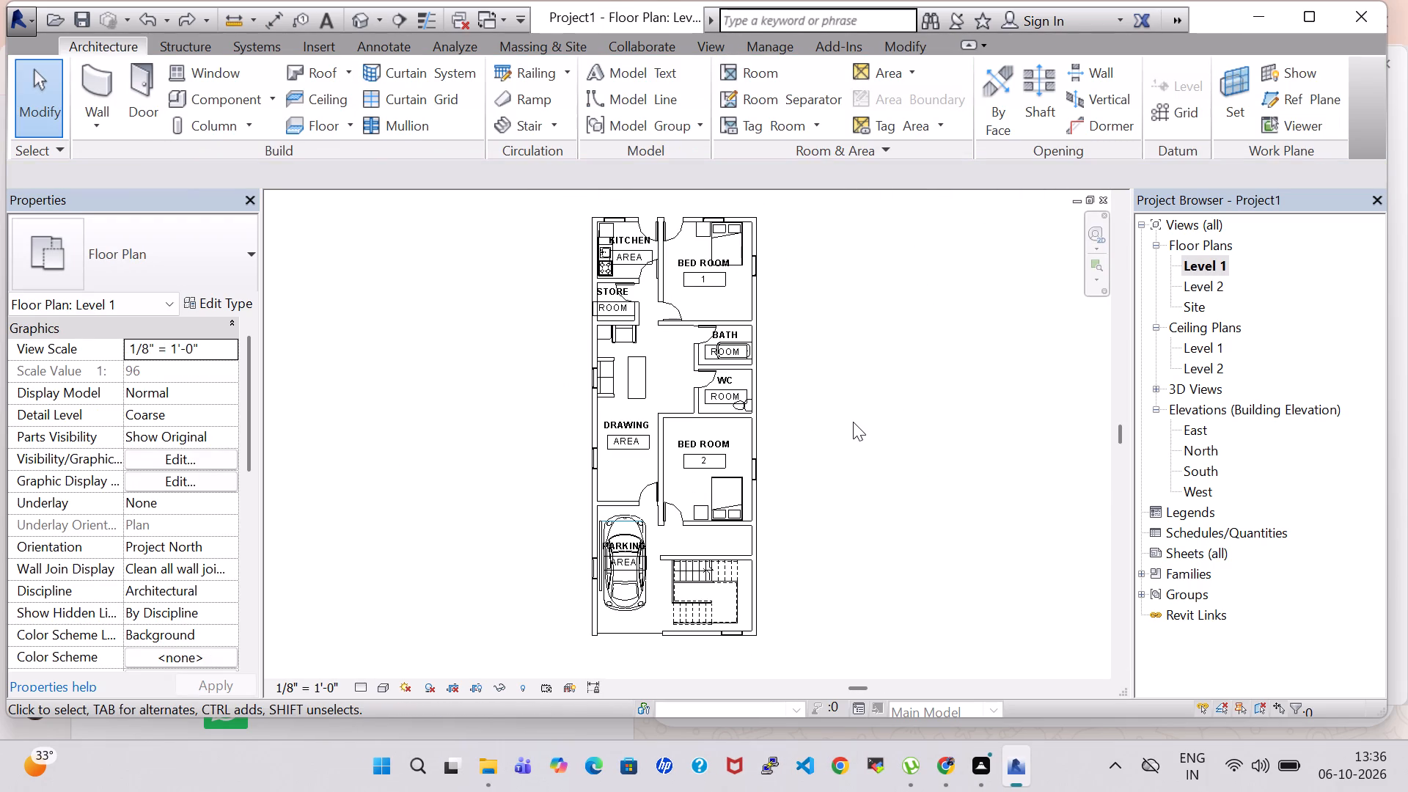
middle_drag(853, 422, 888, 411)
Save the project as Project3 in the work folder on the Desktop.
click(34, 23)
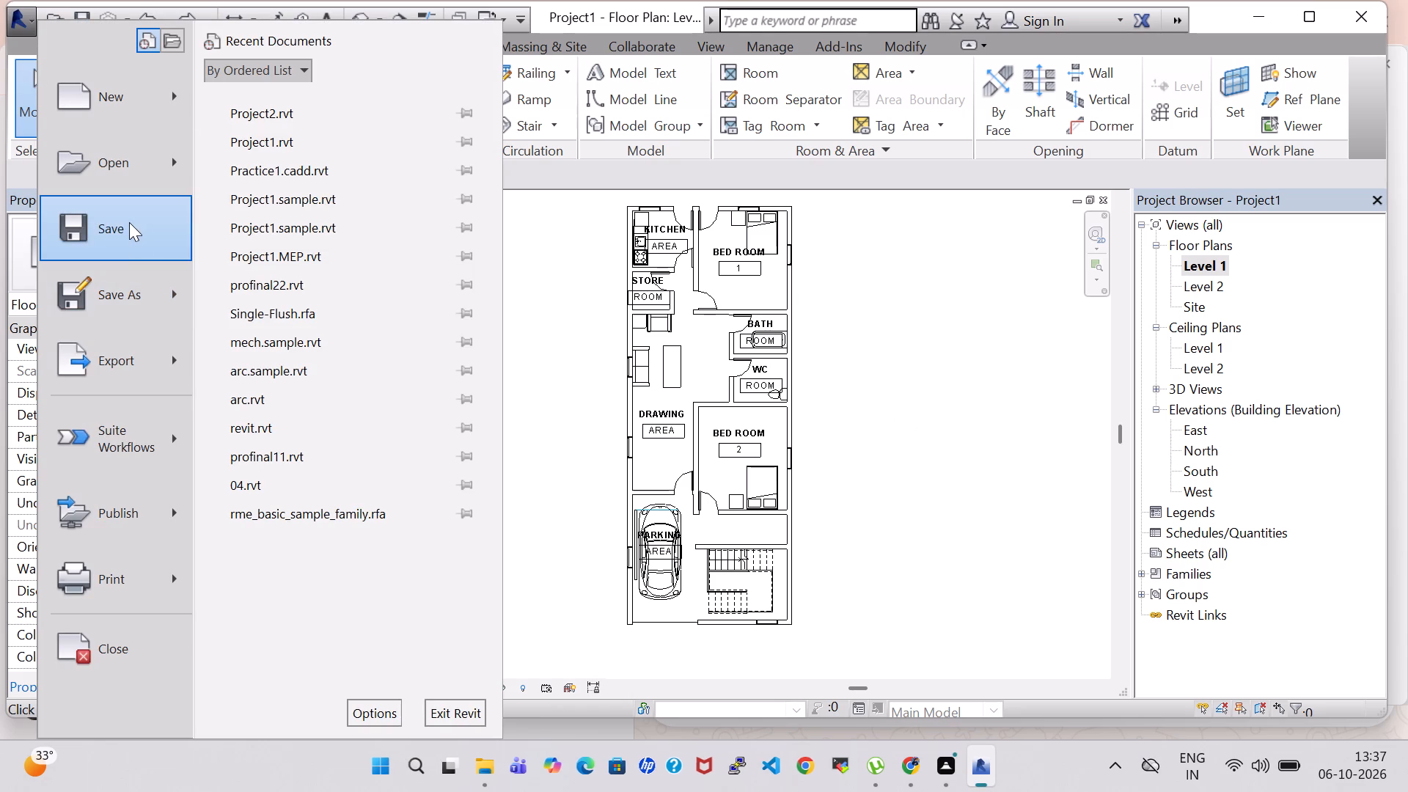
click(128, 219)
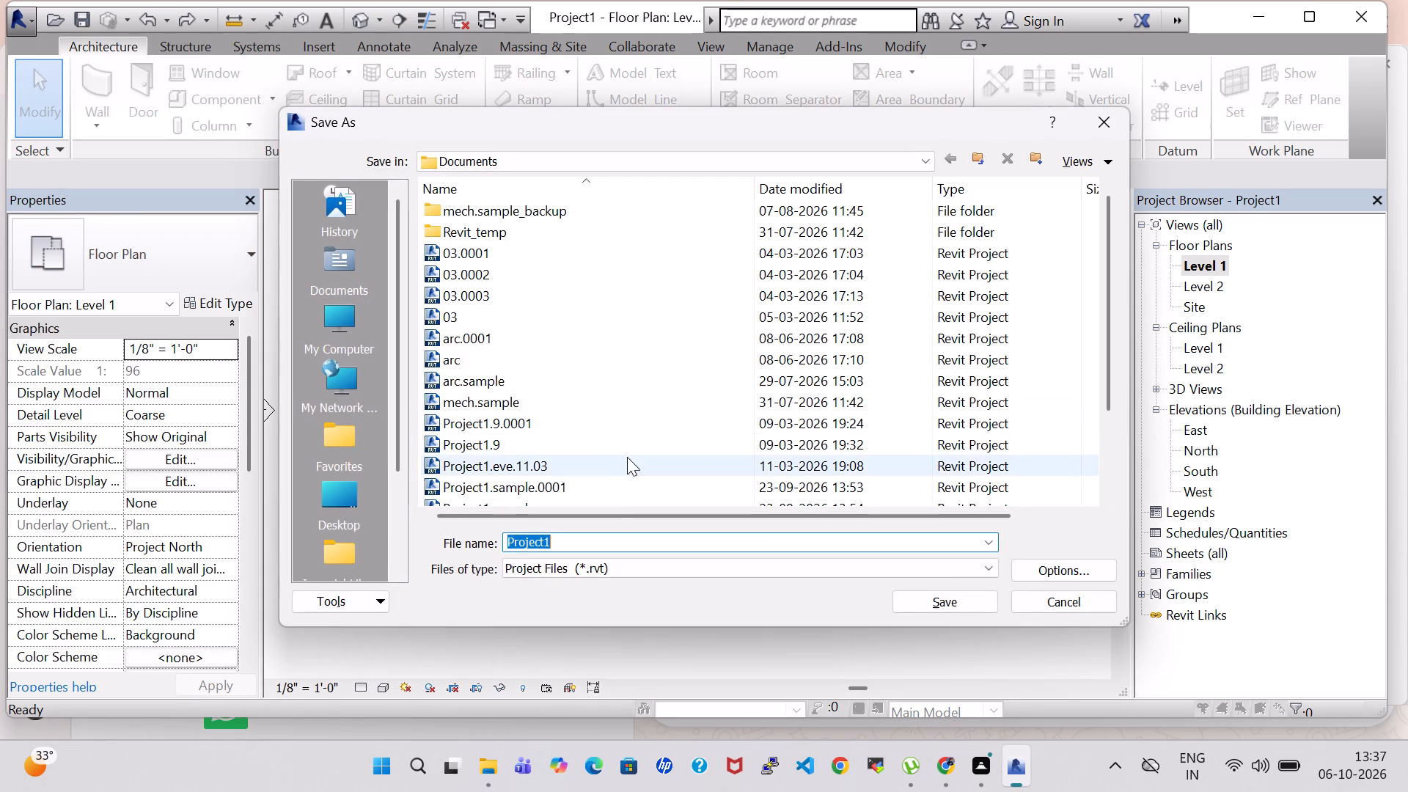
scroll(614, 418, down, 4)
click(566, 546)
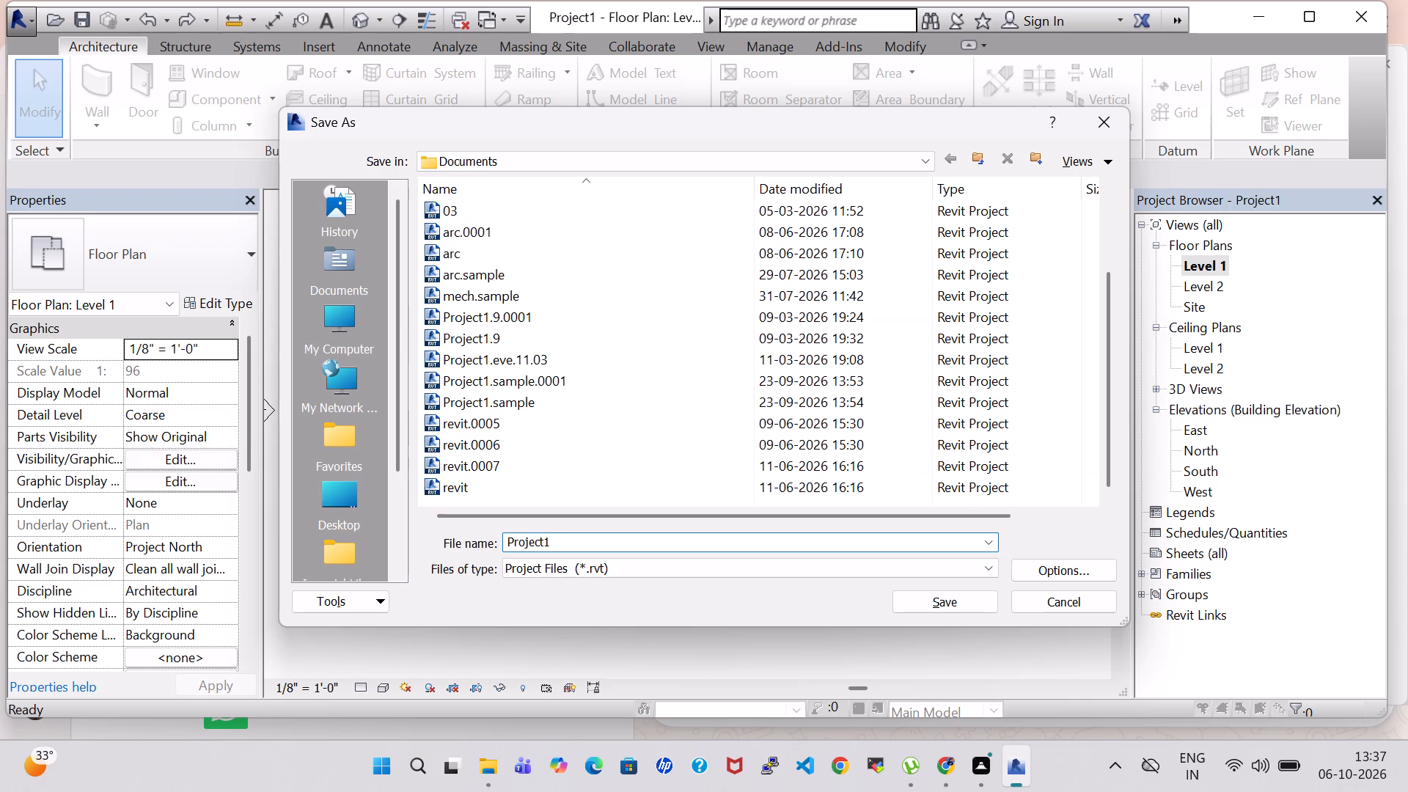
click(566, 546)
key(BackSpace)
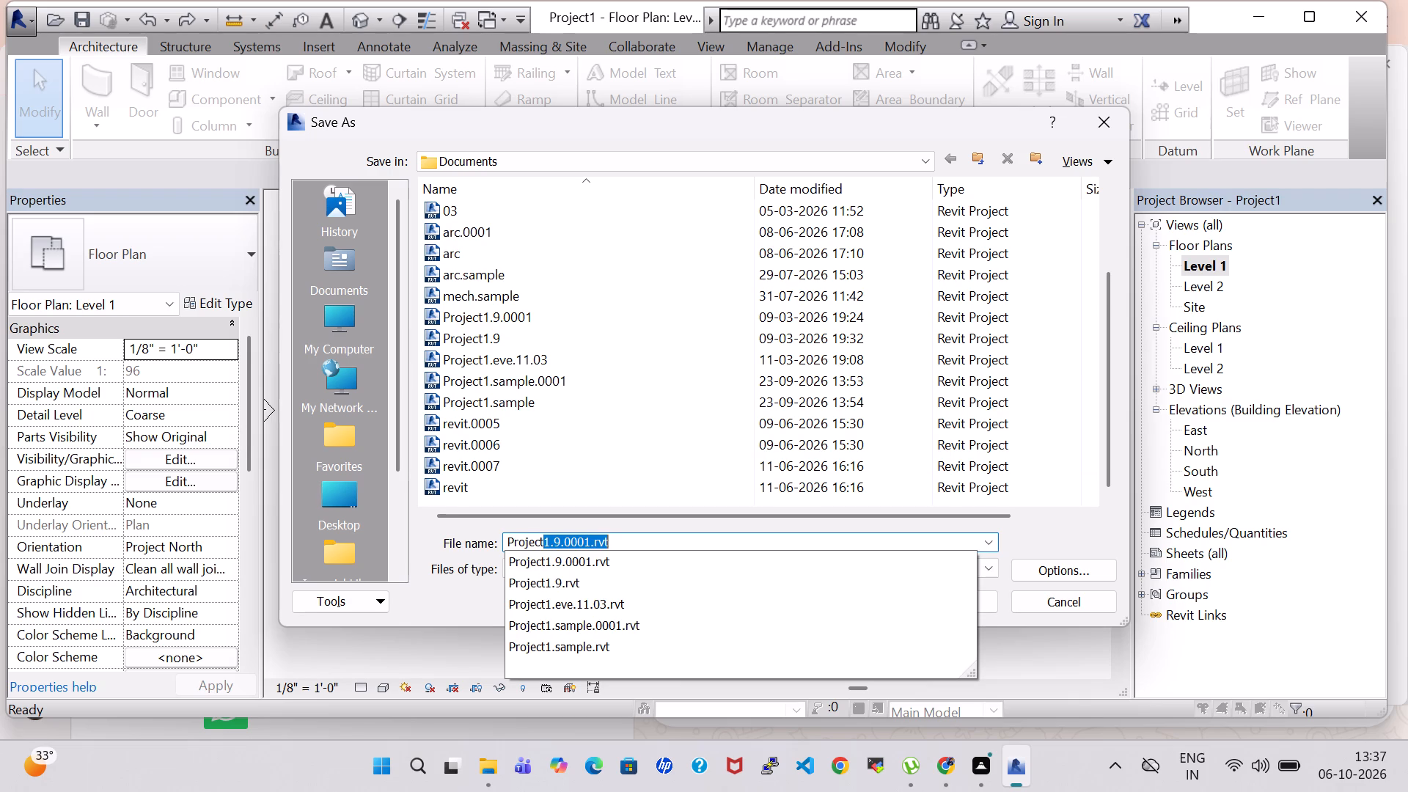
key(3)
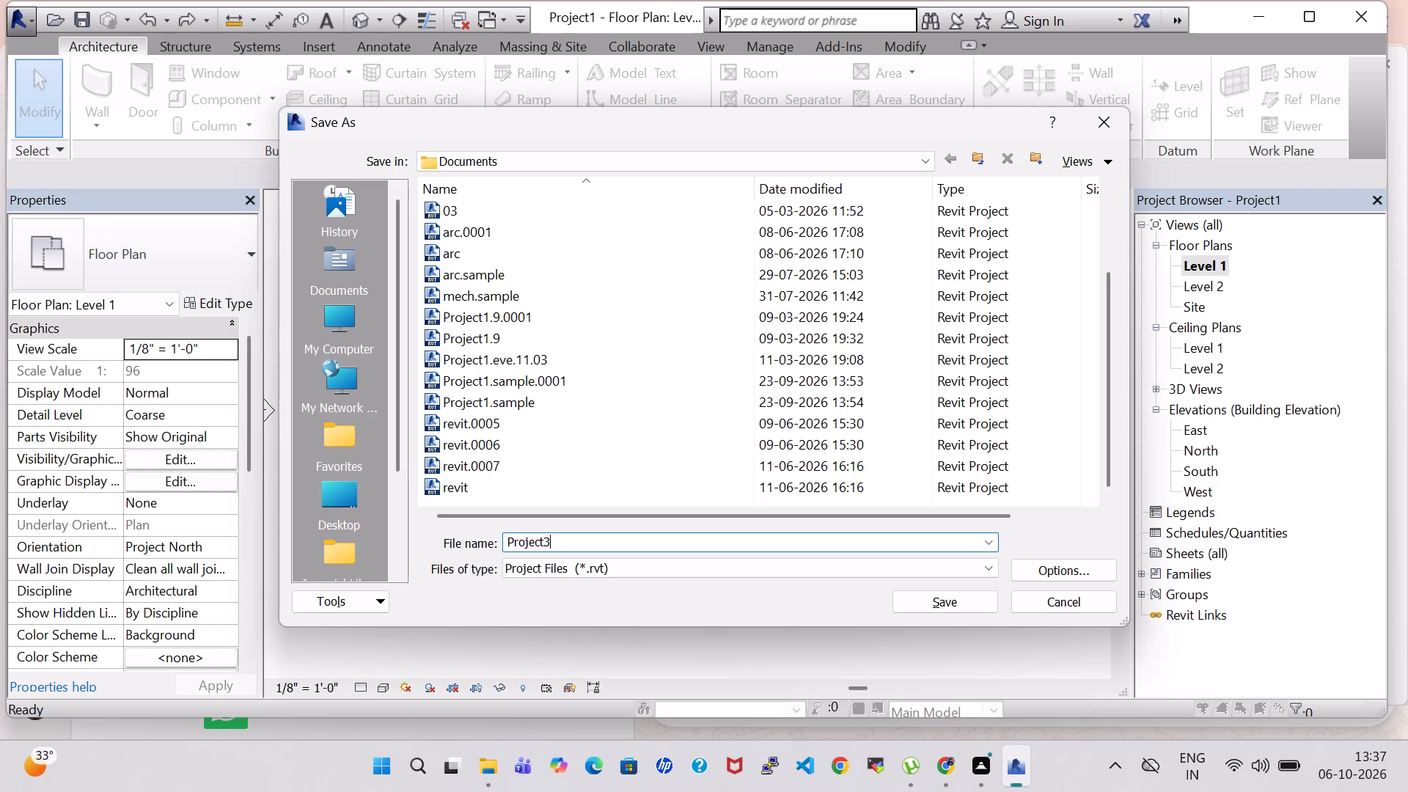
scroll(595, 364, down, 1)
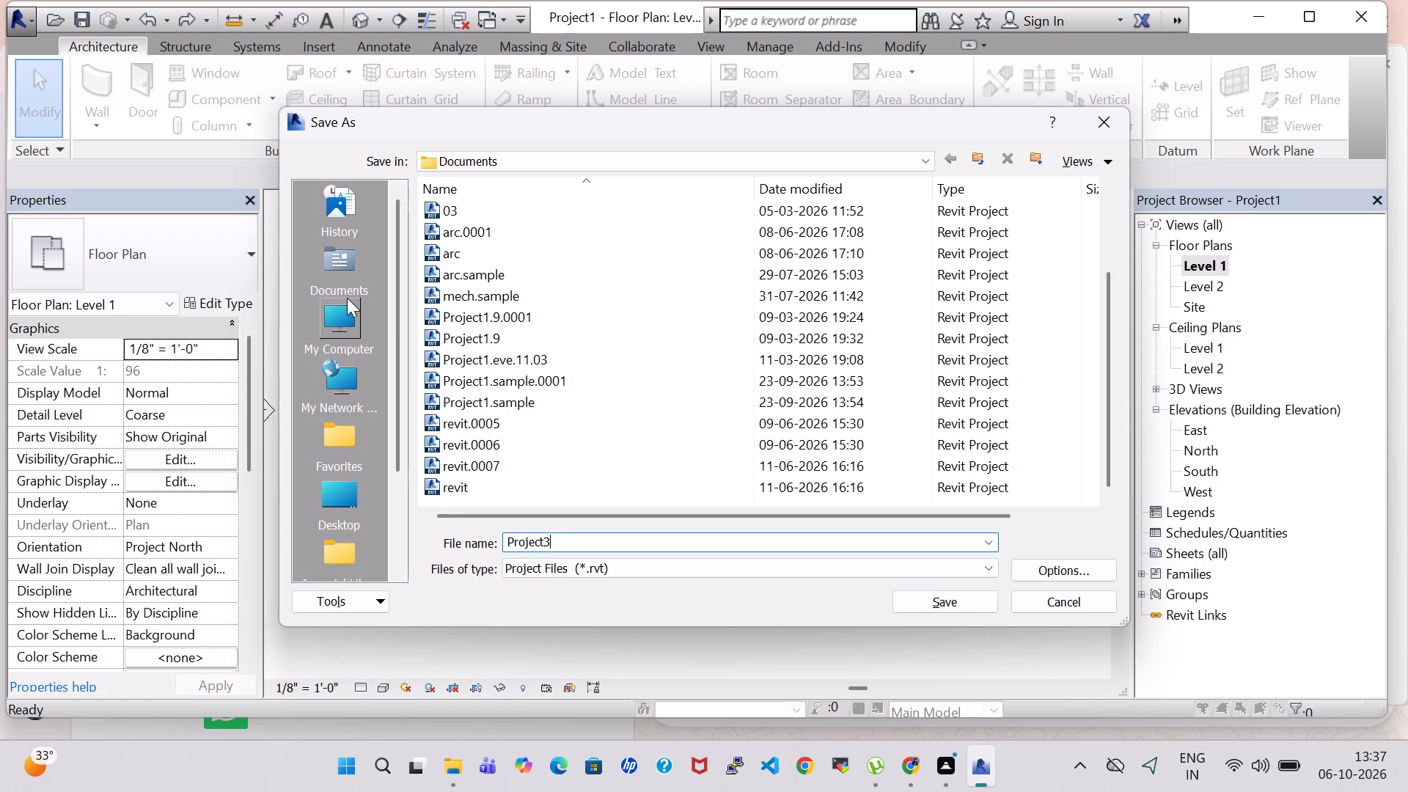
scroll(347, 306, up, 2)
double_click(320, 490)
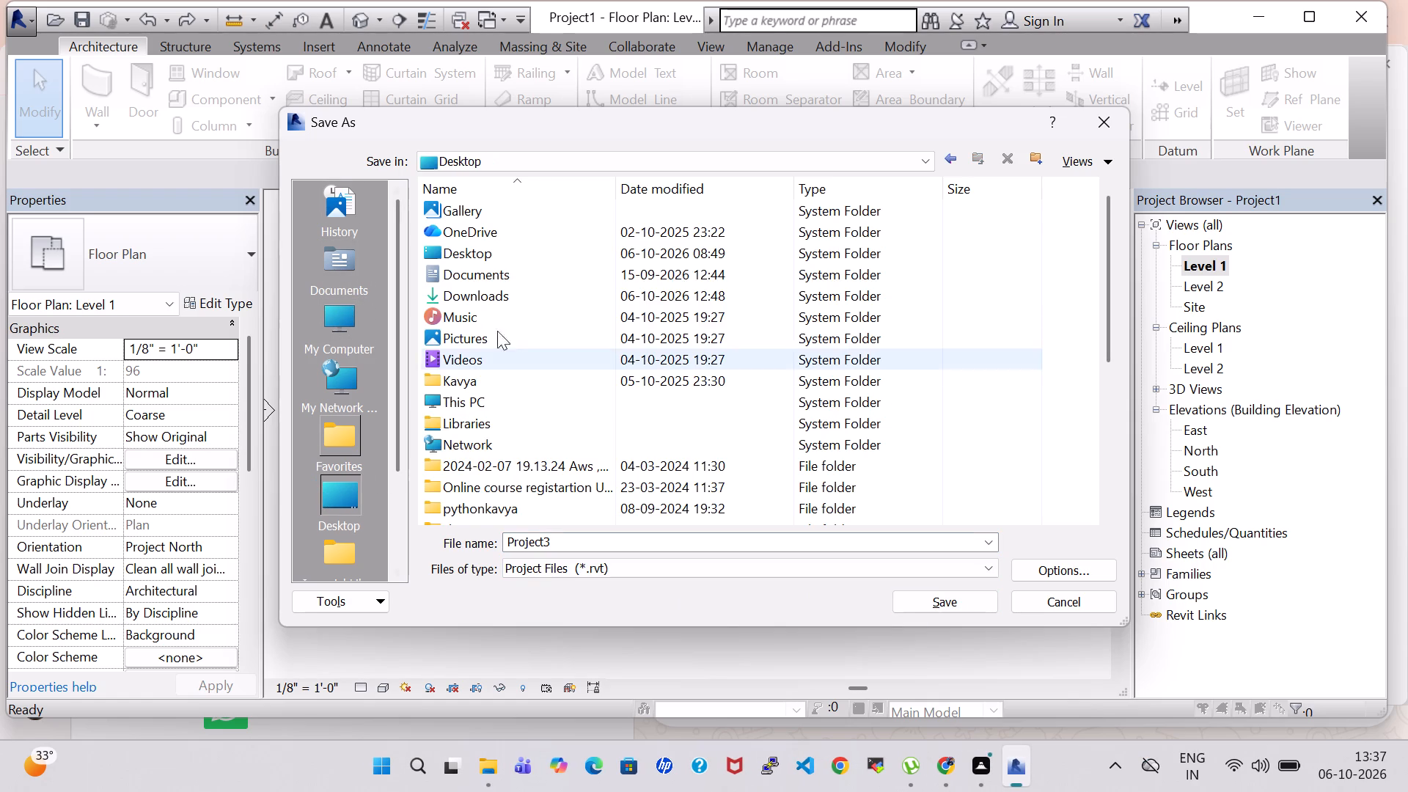
scroll(472, 365, down, 3)
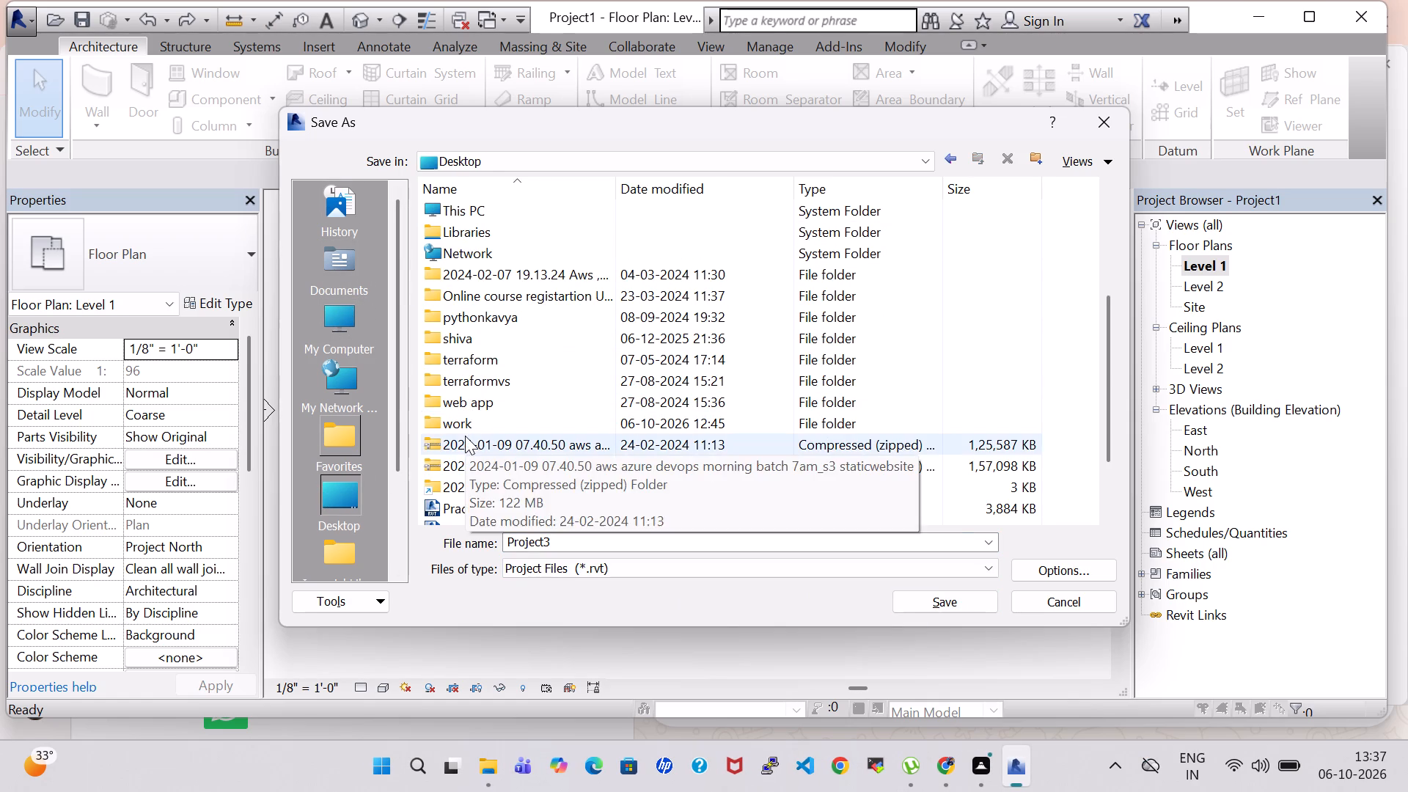
double_click(467, 419)
click(534, 386)
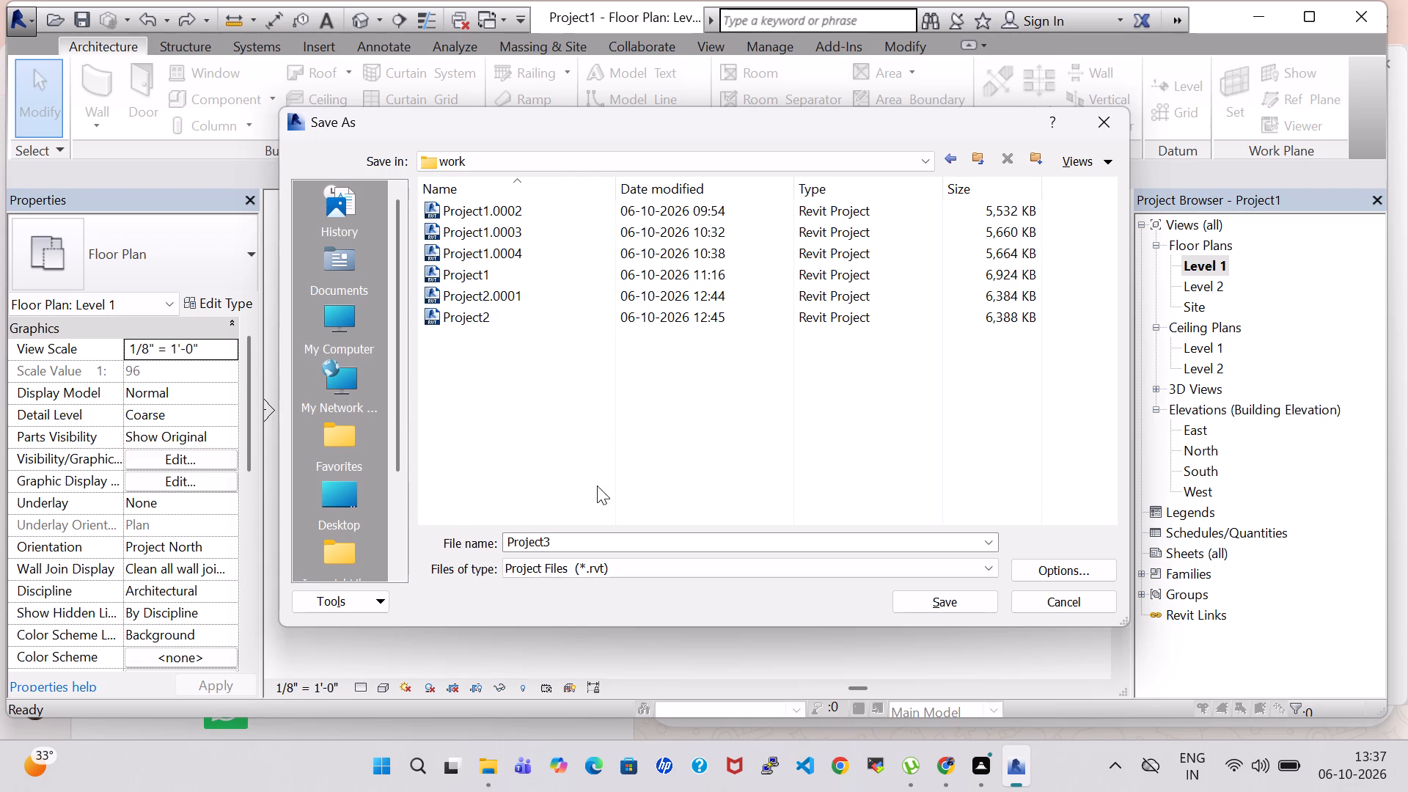
click(955, 598)
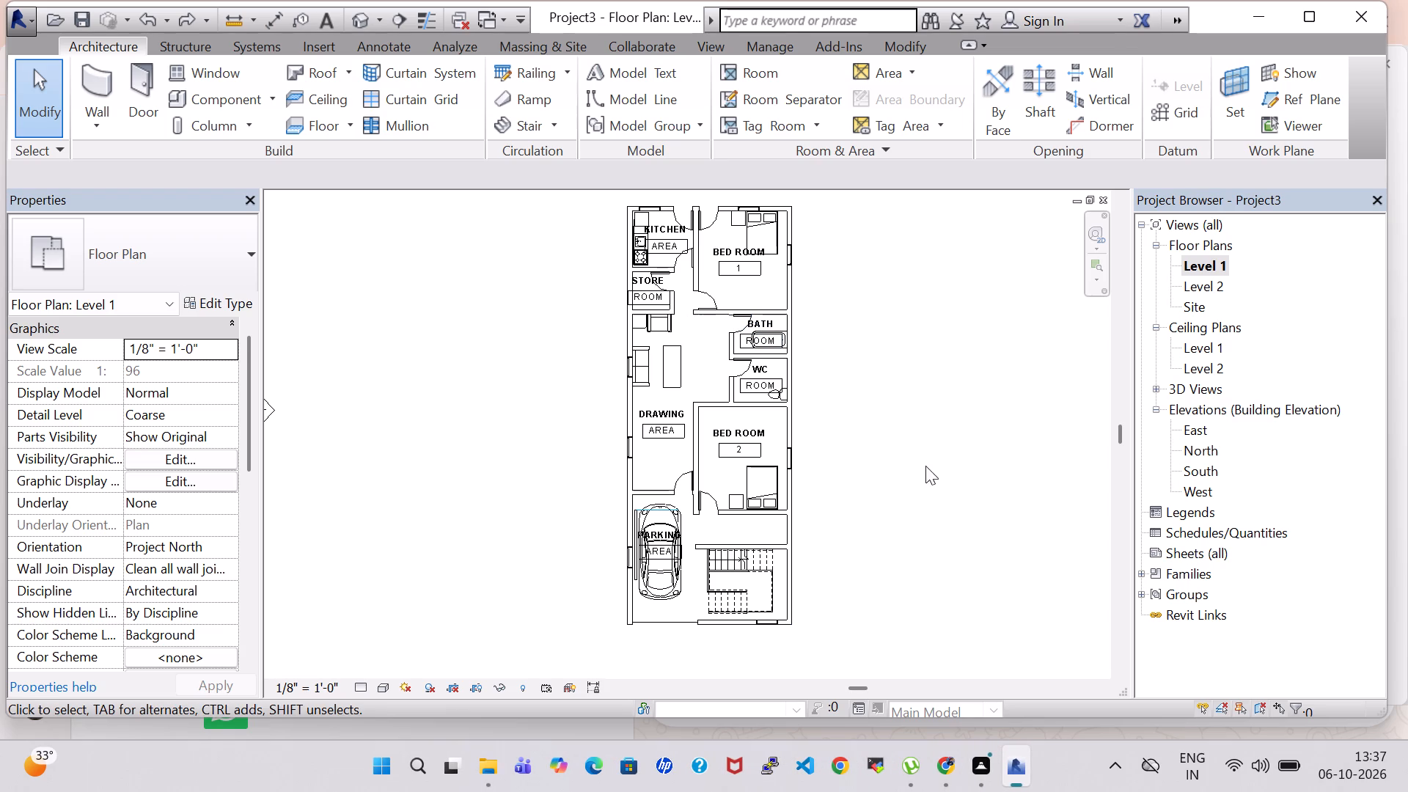
Place a 36" x 48" Fixed with Trim window in the wall between the drawing and parking areas, centred about 3' 3" from the outer wall.
scroll(742, 224, up, 1)
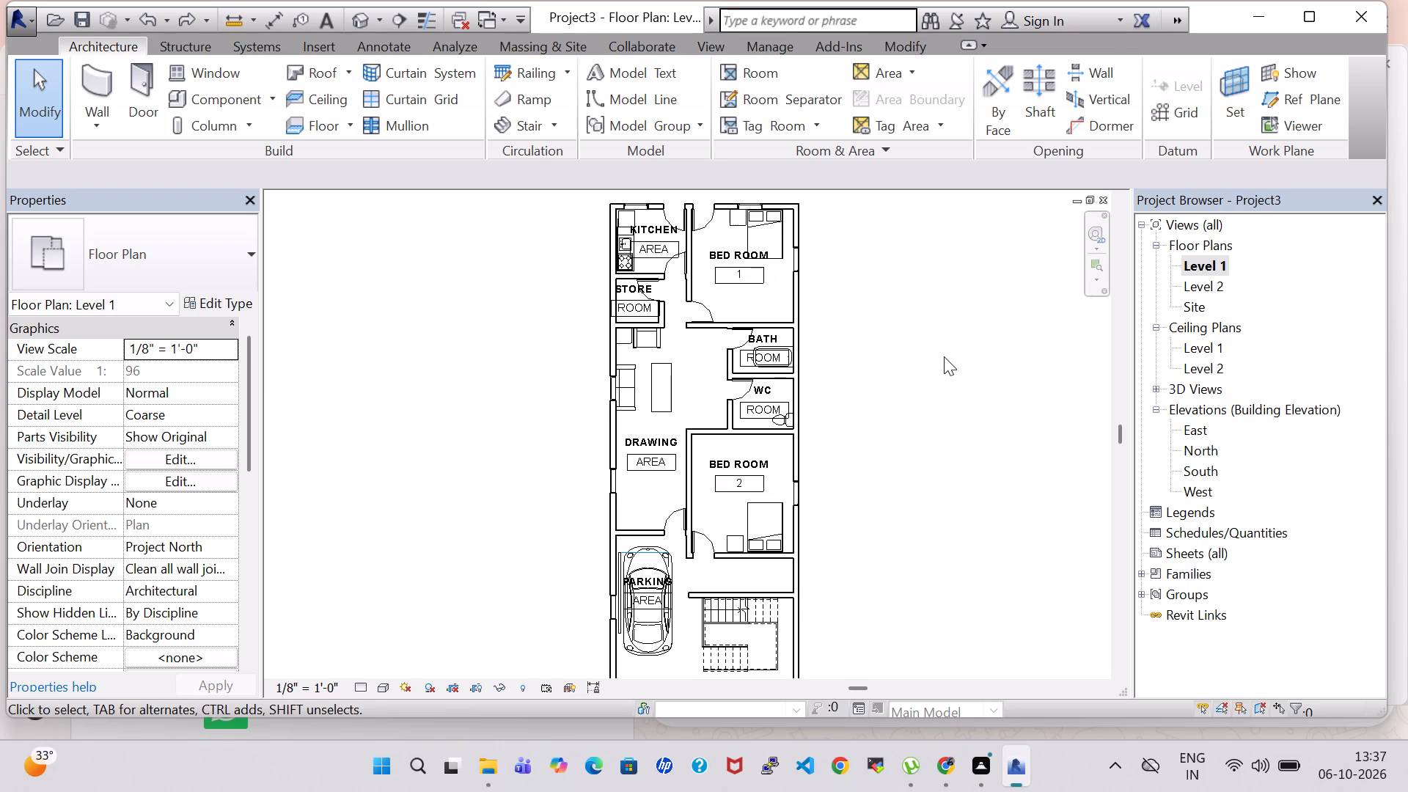
scroll(944, 356, down, 1)
middle_drag(944, 356, 884, 368)
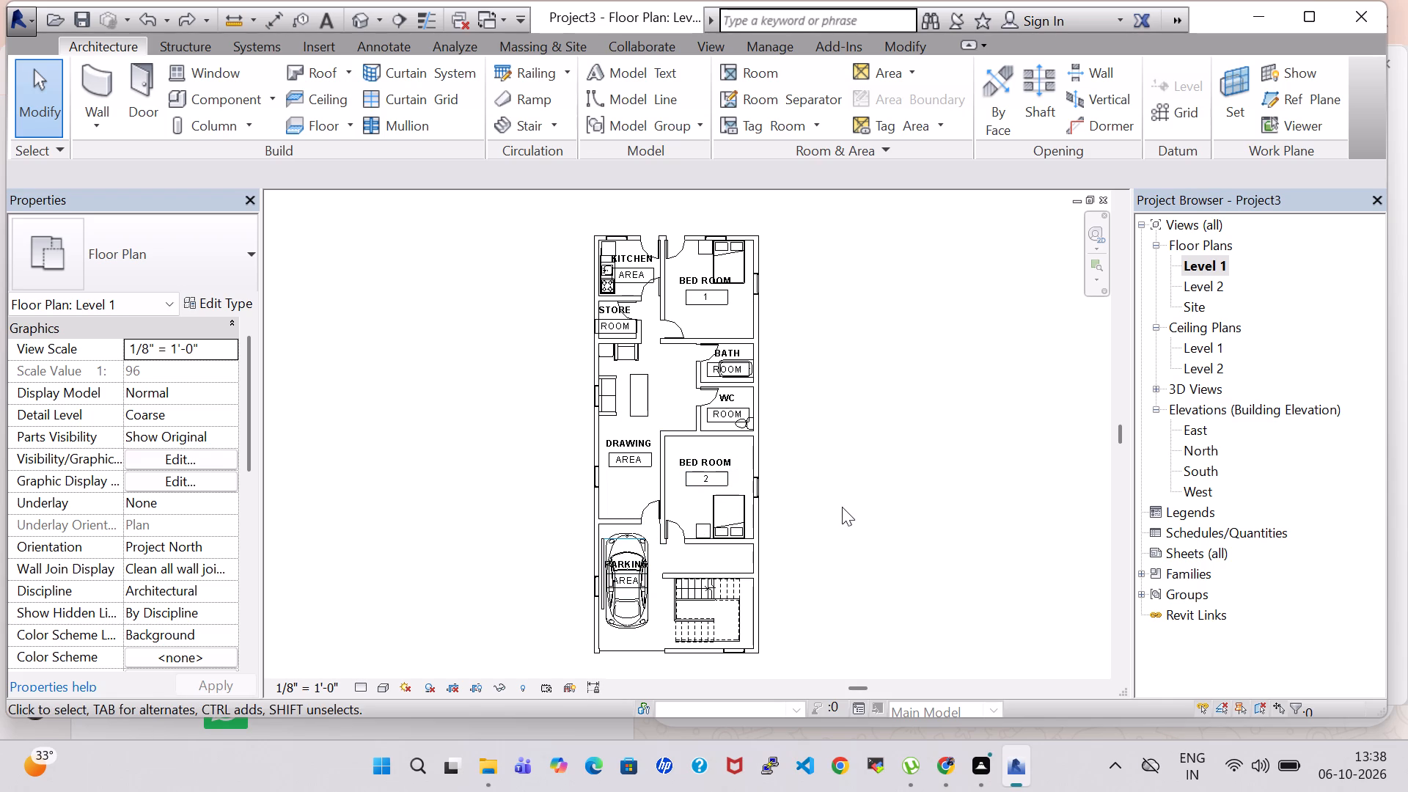
click(217, 72)
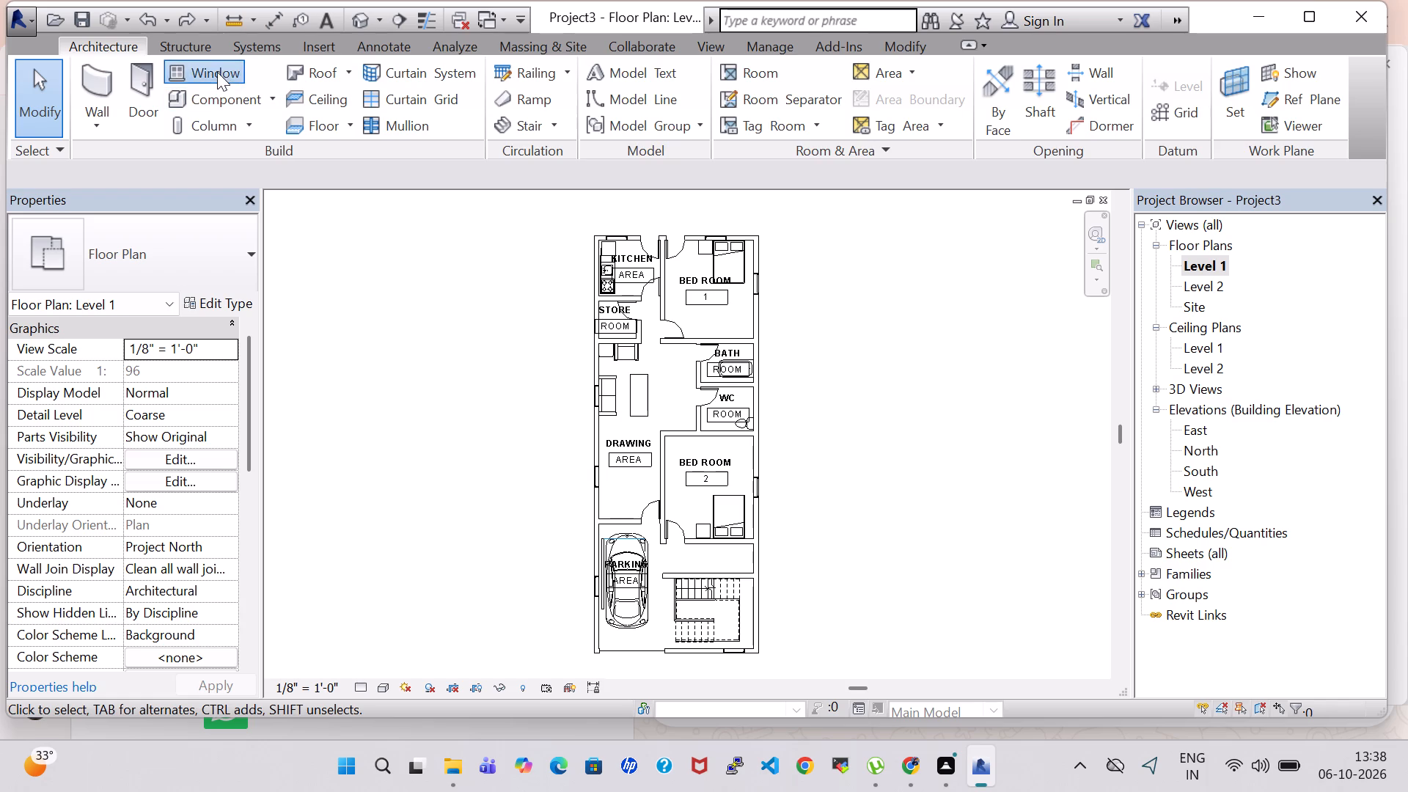
scroll(647, 536, up, 6)
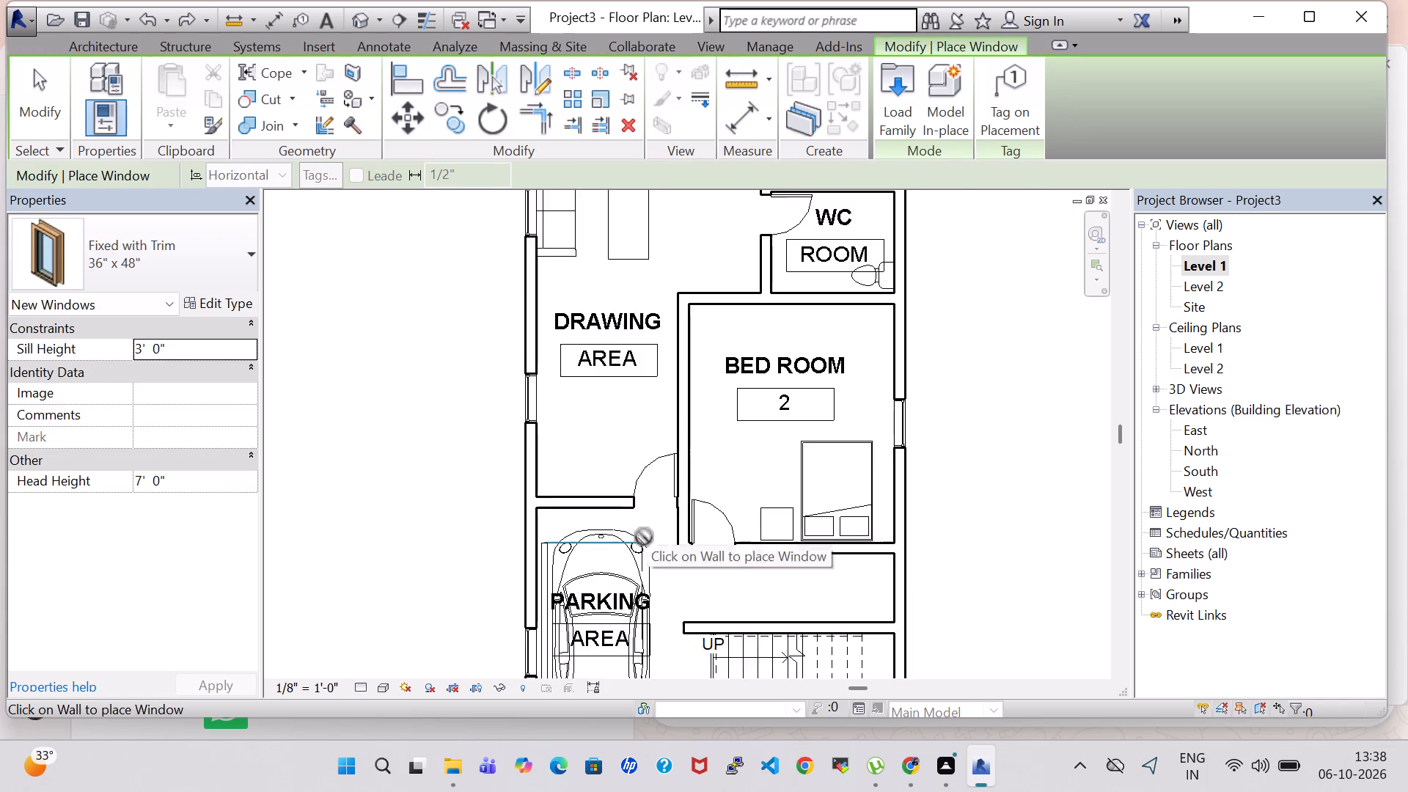
scroll(632, 526, up, 3)
click(560, 492)
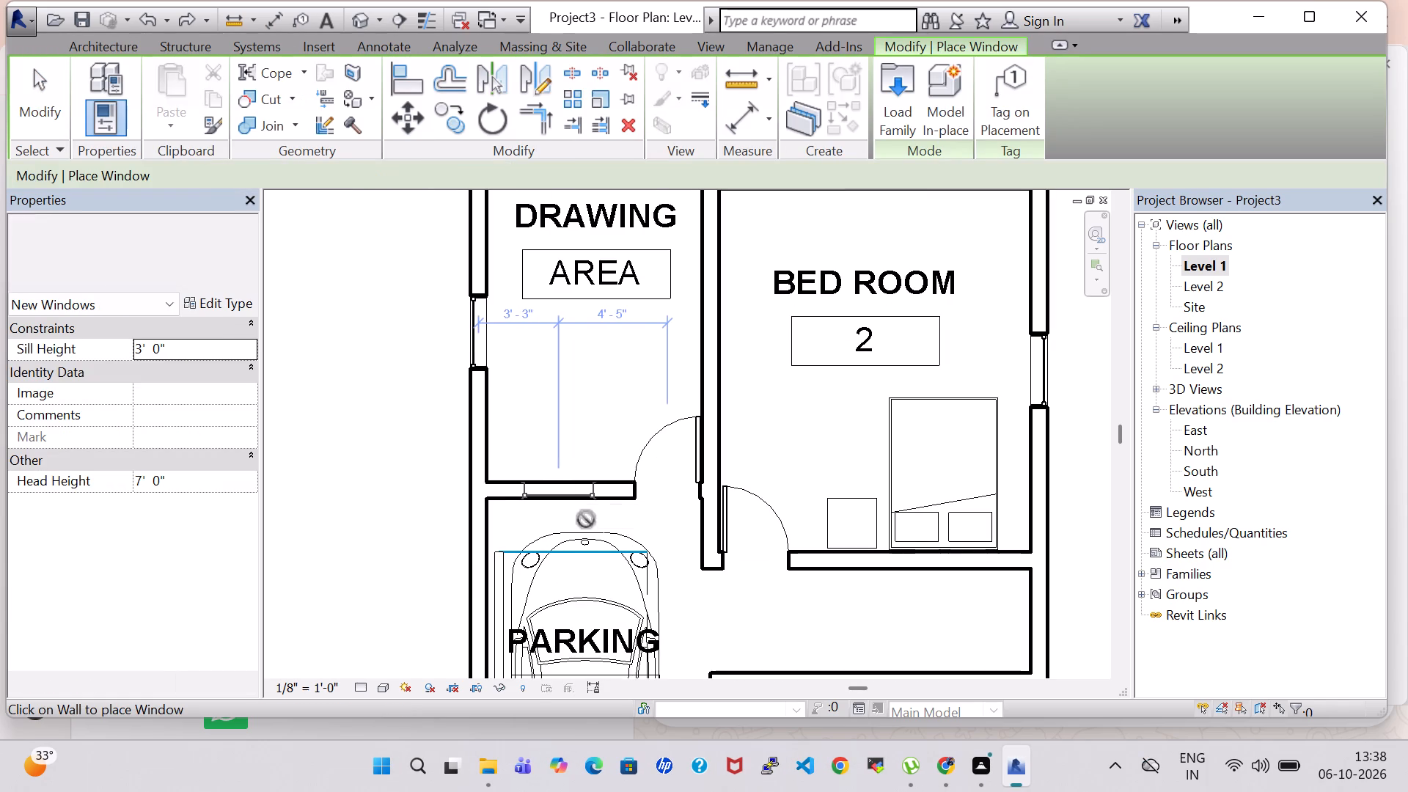
scroll(875, 452, down, 6)
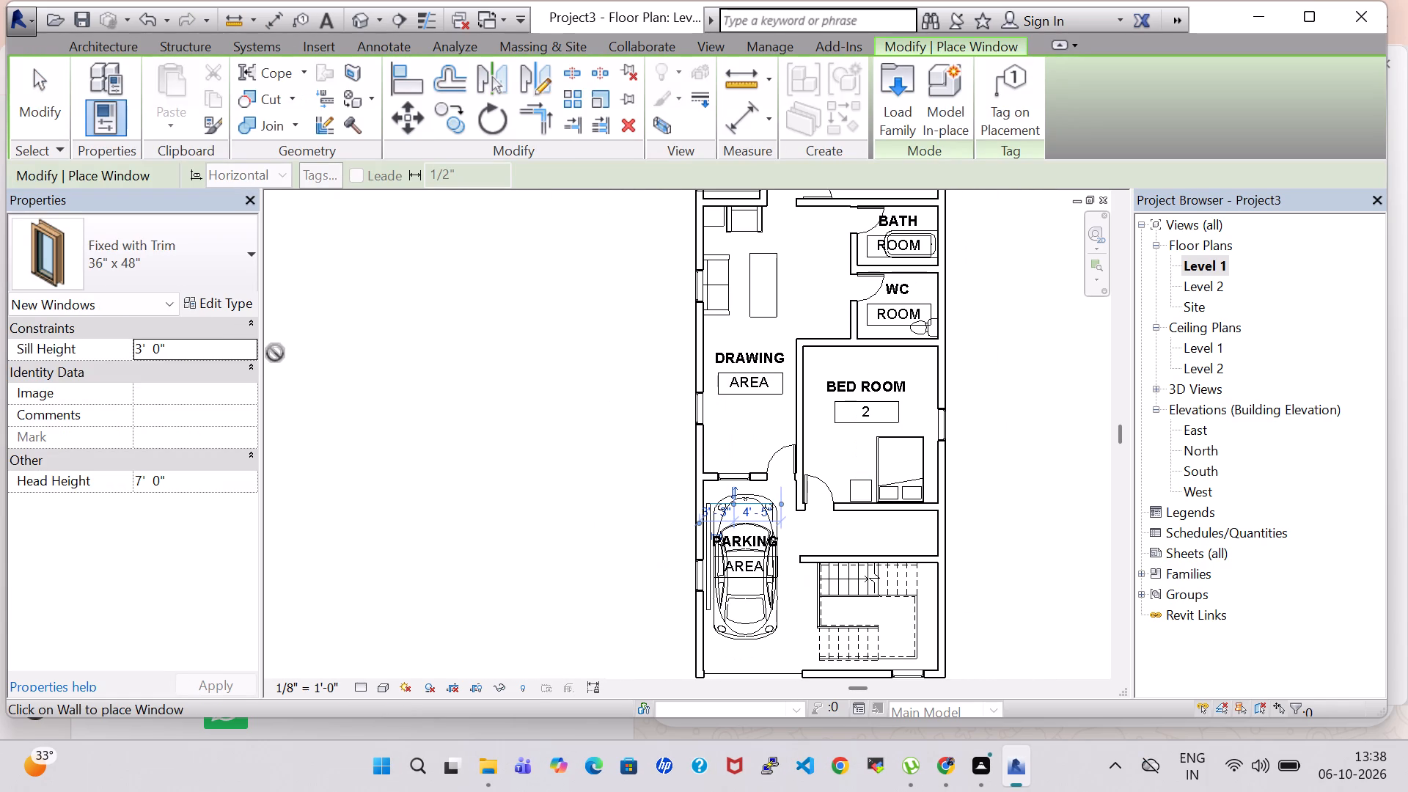
key(Escape)
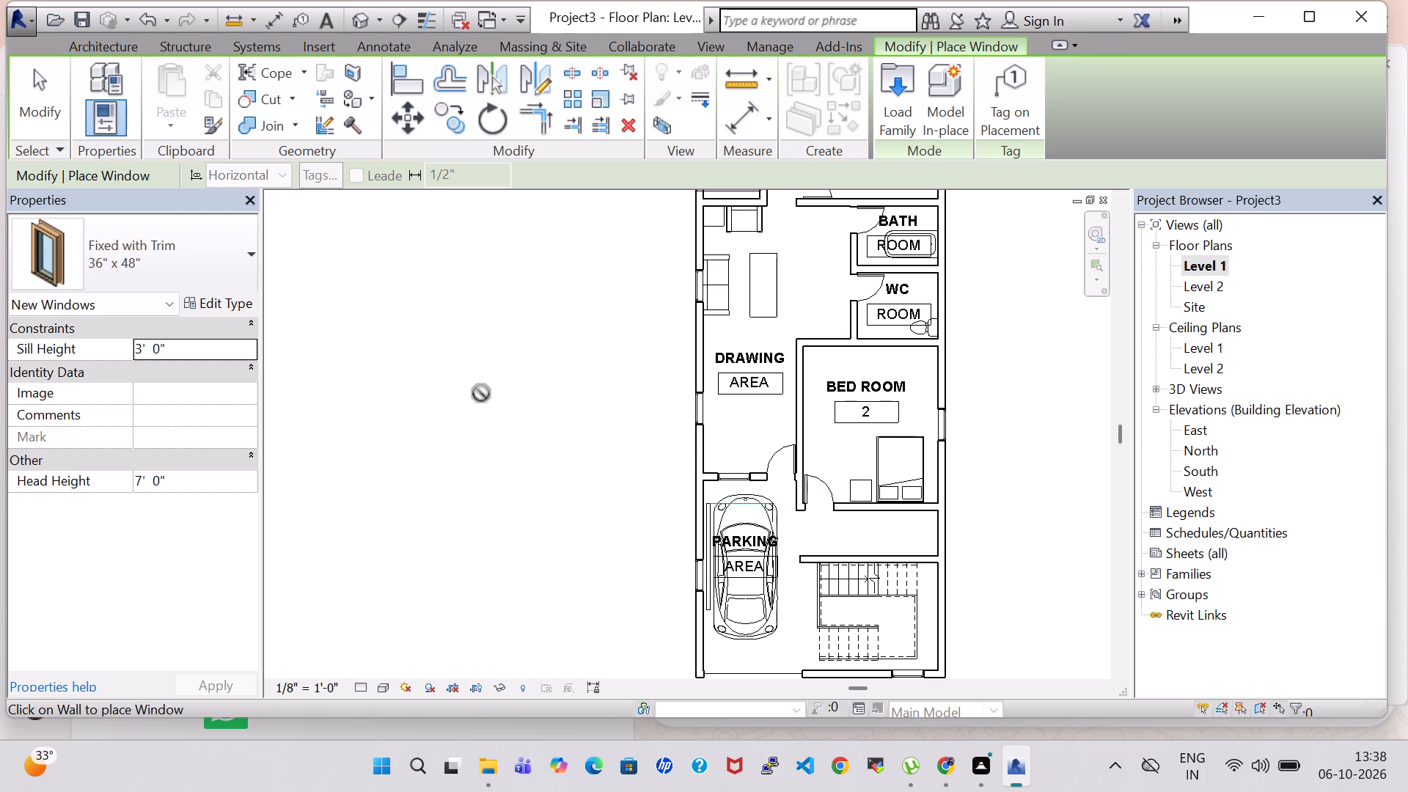
key(Escape)
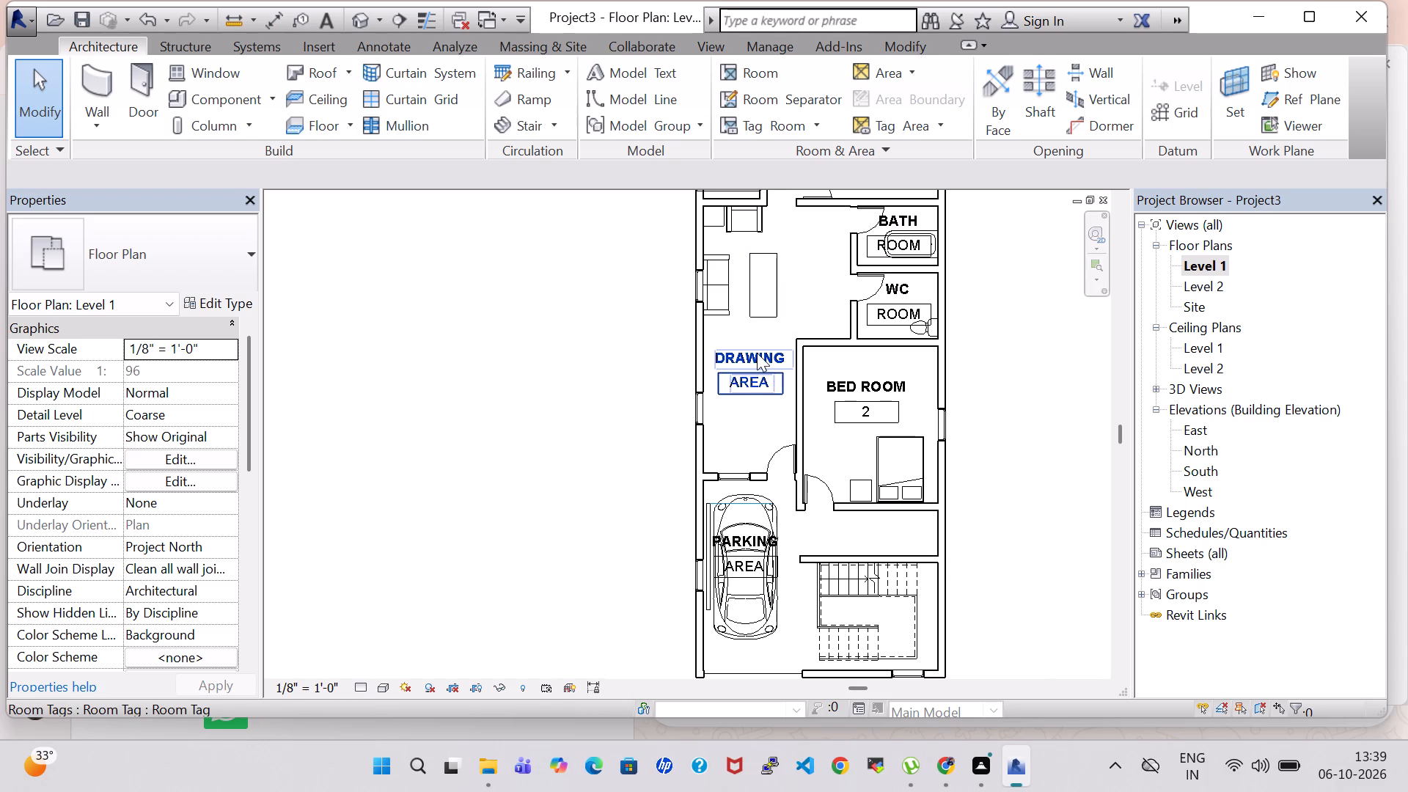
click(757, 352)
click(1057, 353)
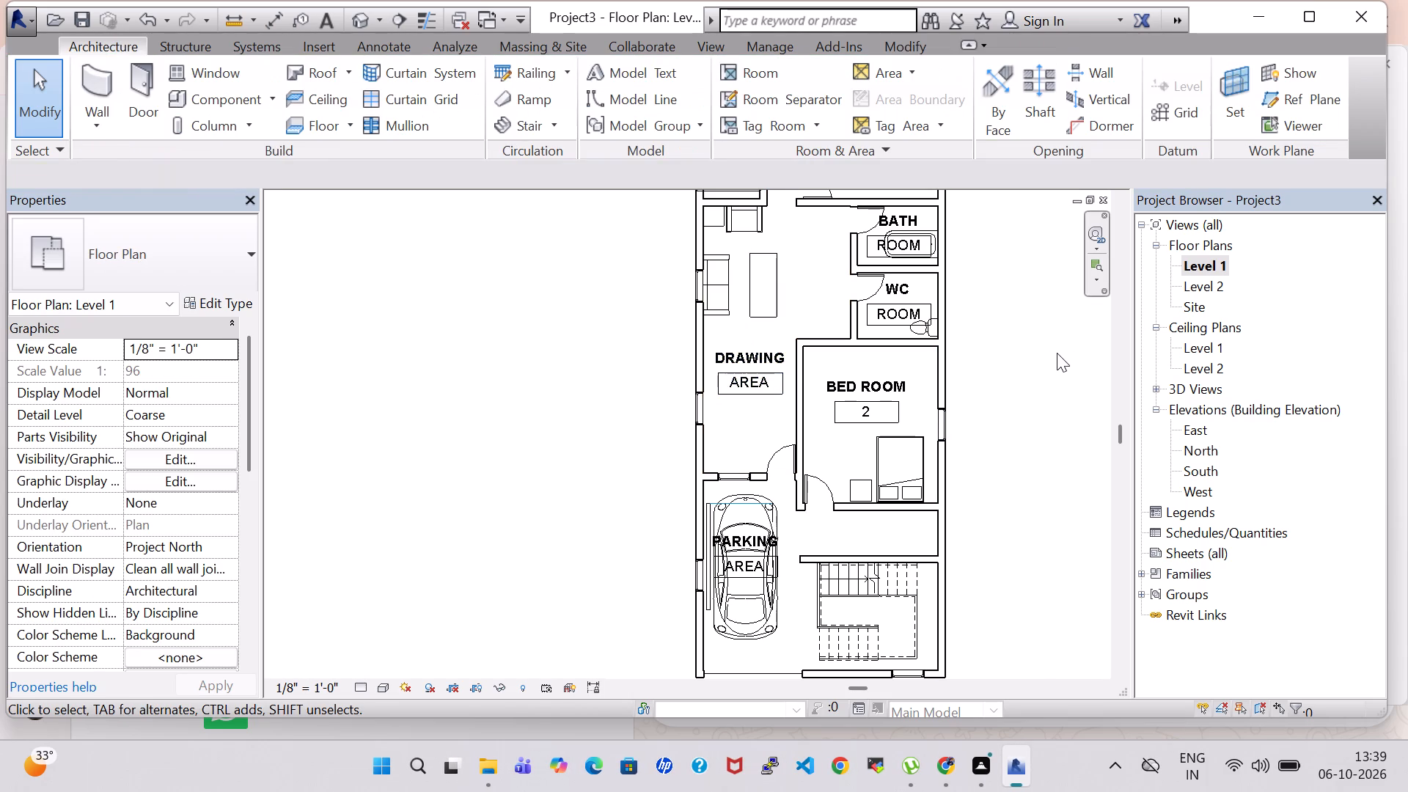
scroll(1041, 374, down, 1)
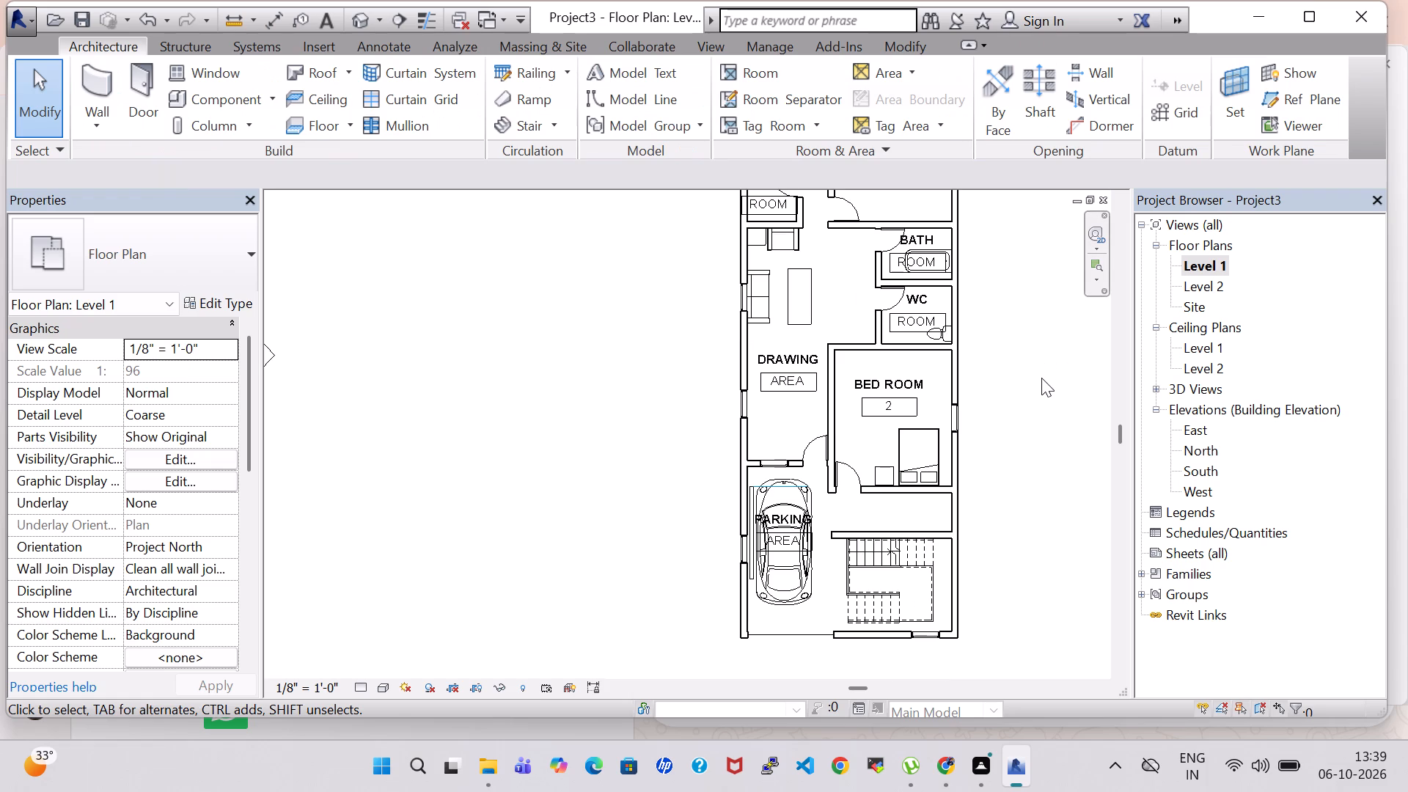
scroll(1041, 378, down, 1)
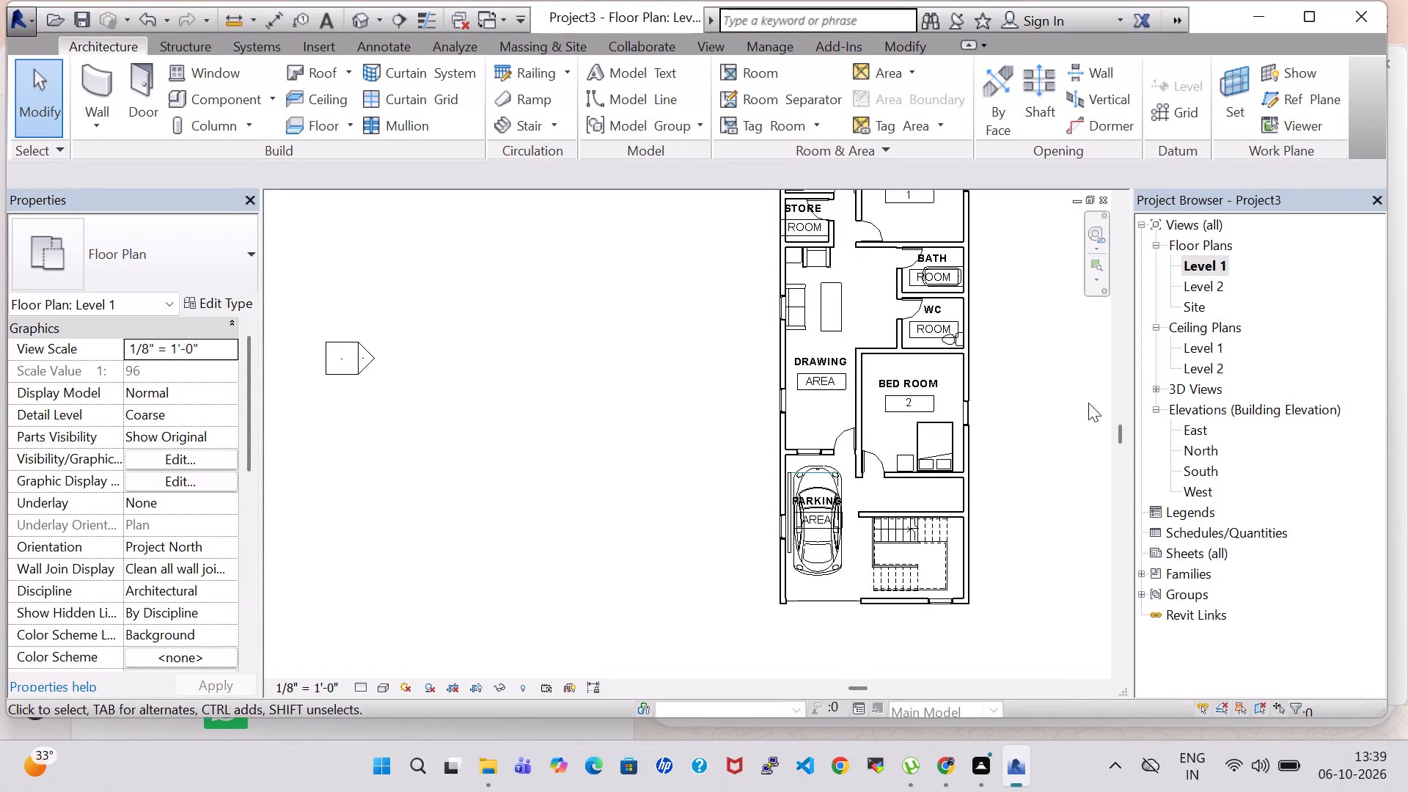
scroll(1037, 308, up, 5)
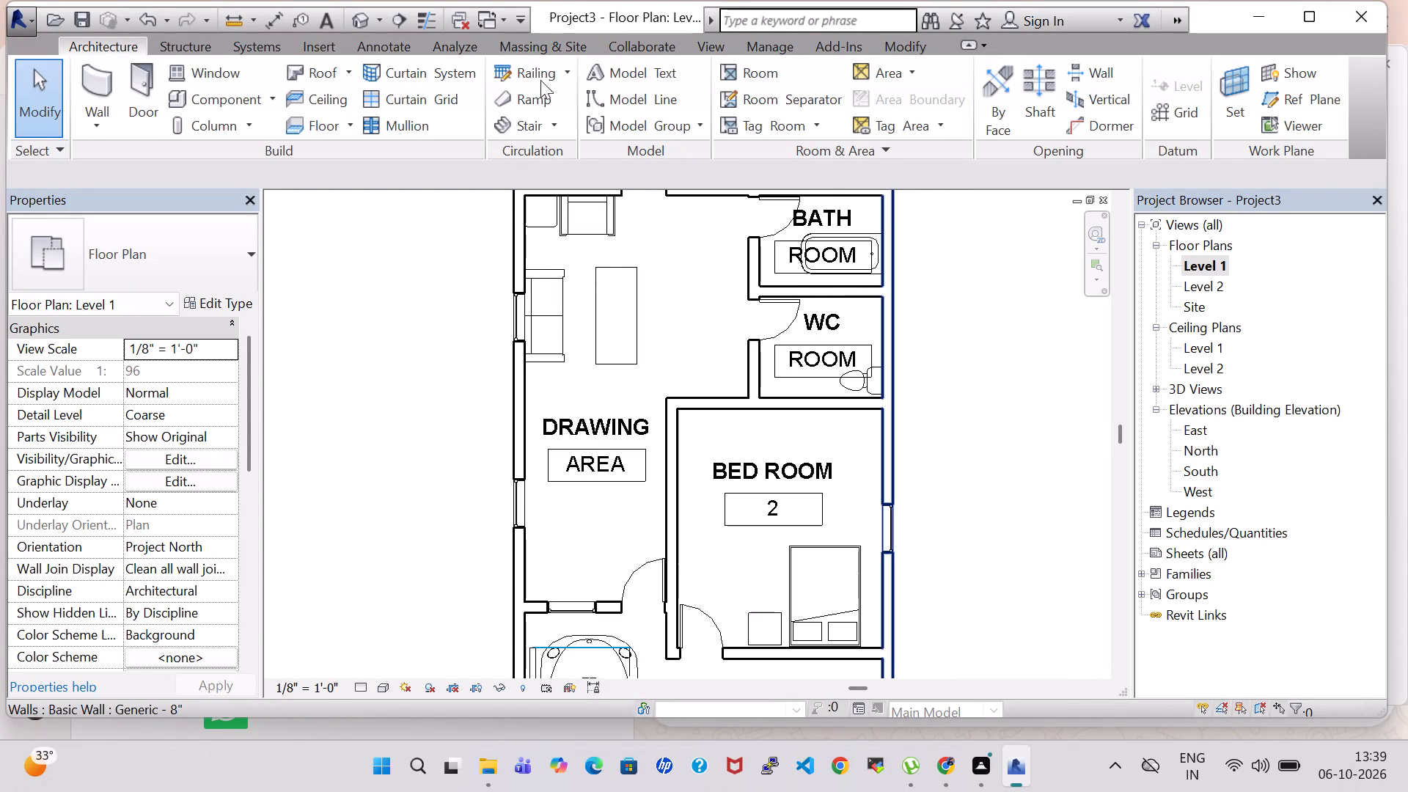
Start loading a component family and browse the MEP plumbing fixtures, checking the Emergency Fixtures, Lavatories and Appliances folders.
click(186, 95)
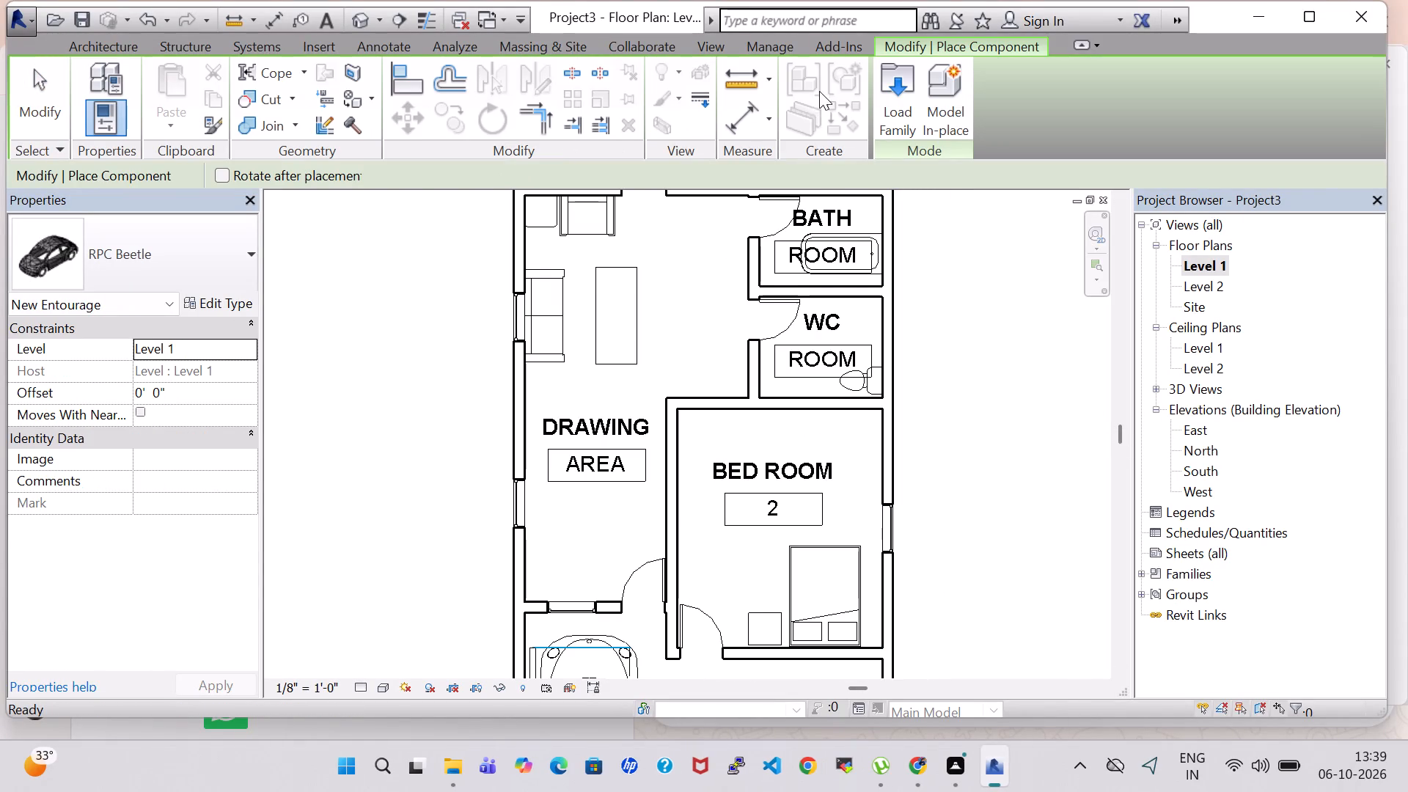
click(896, 83)
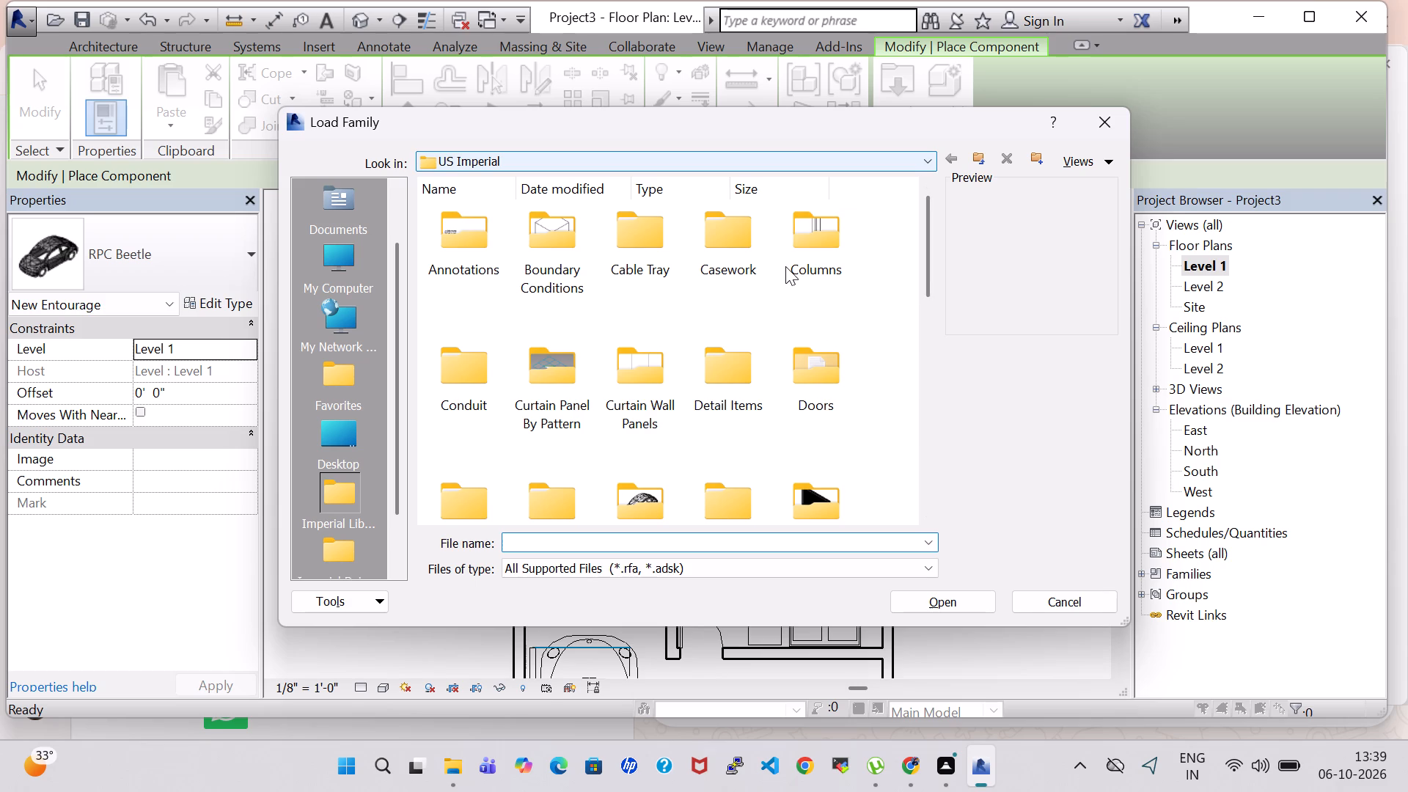
scroll(695, 339, down, 2)
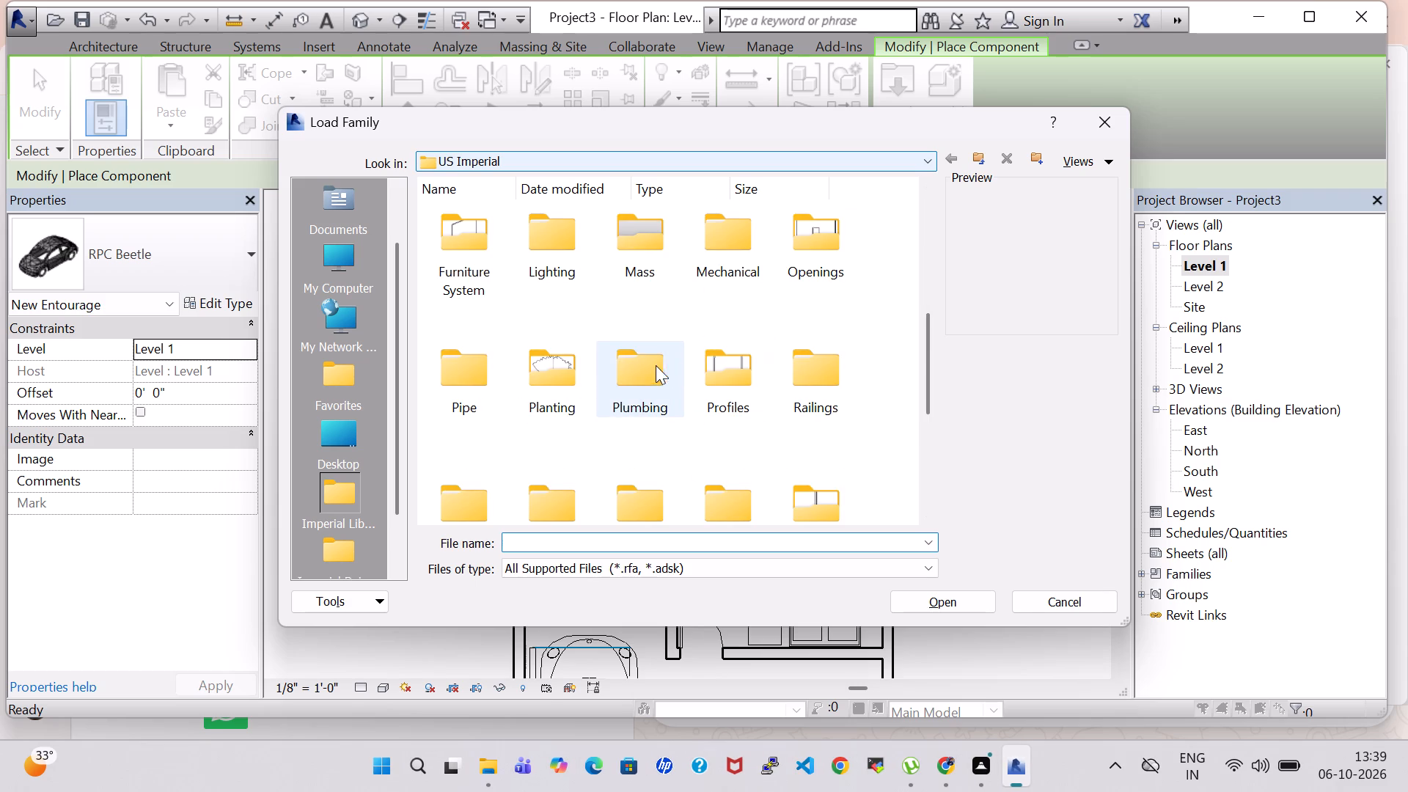
double_click(650, 367)
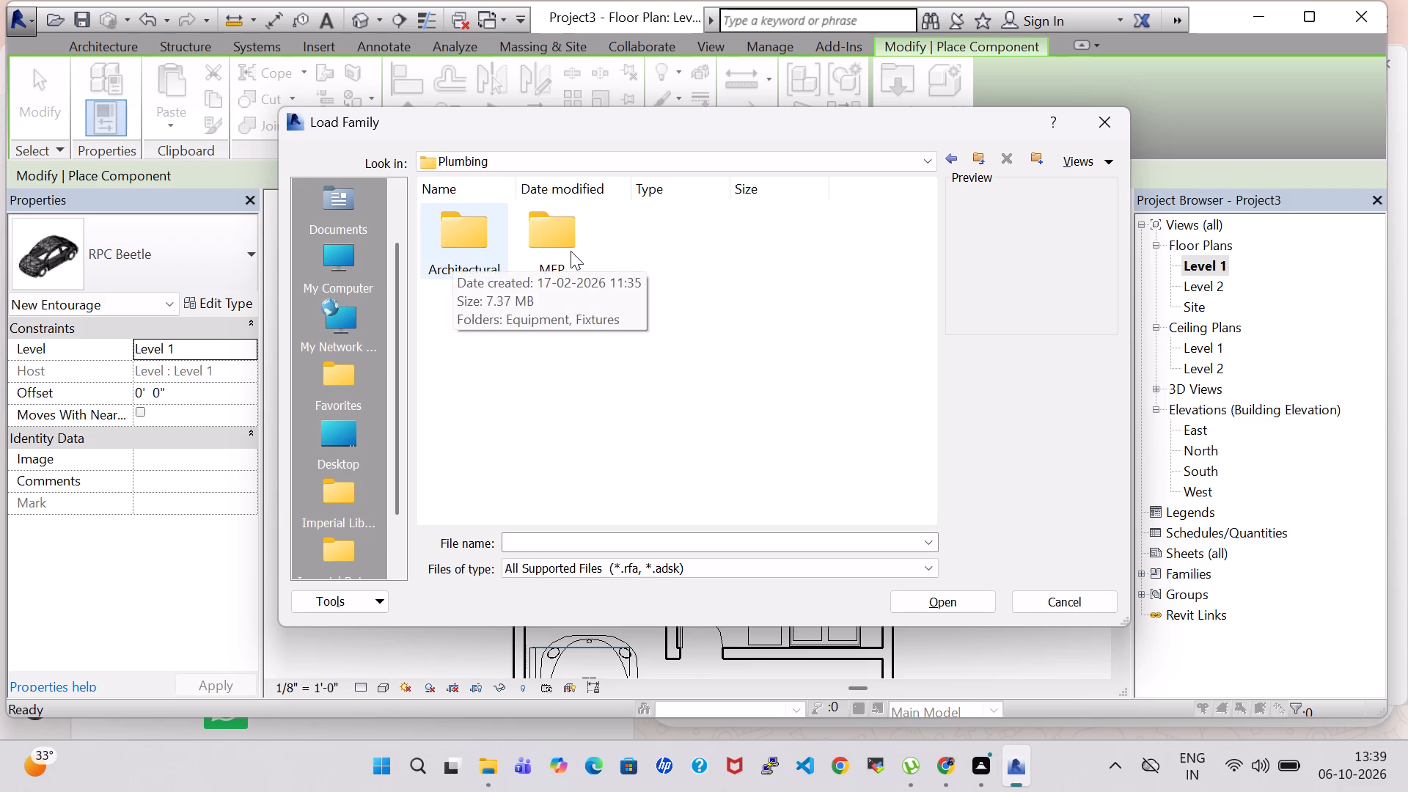
double_click(571, 251)
double_click(545, 246)
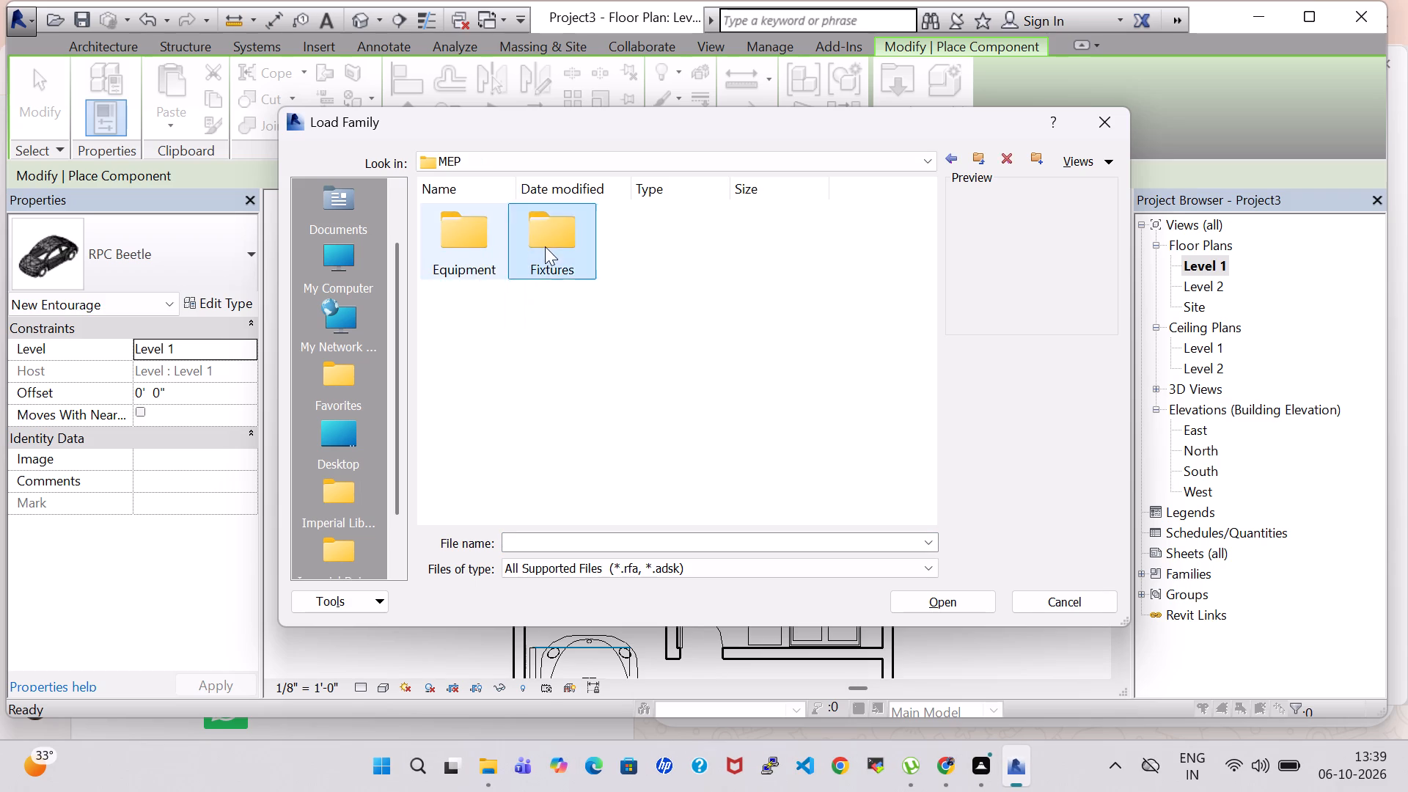
scroll(637, 395, down, 1)
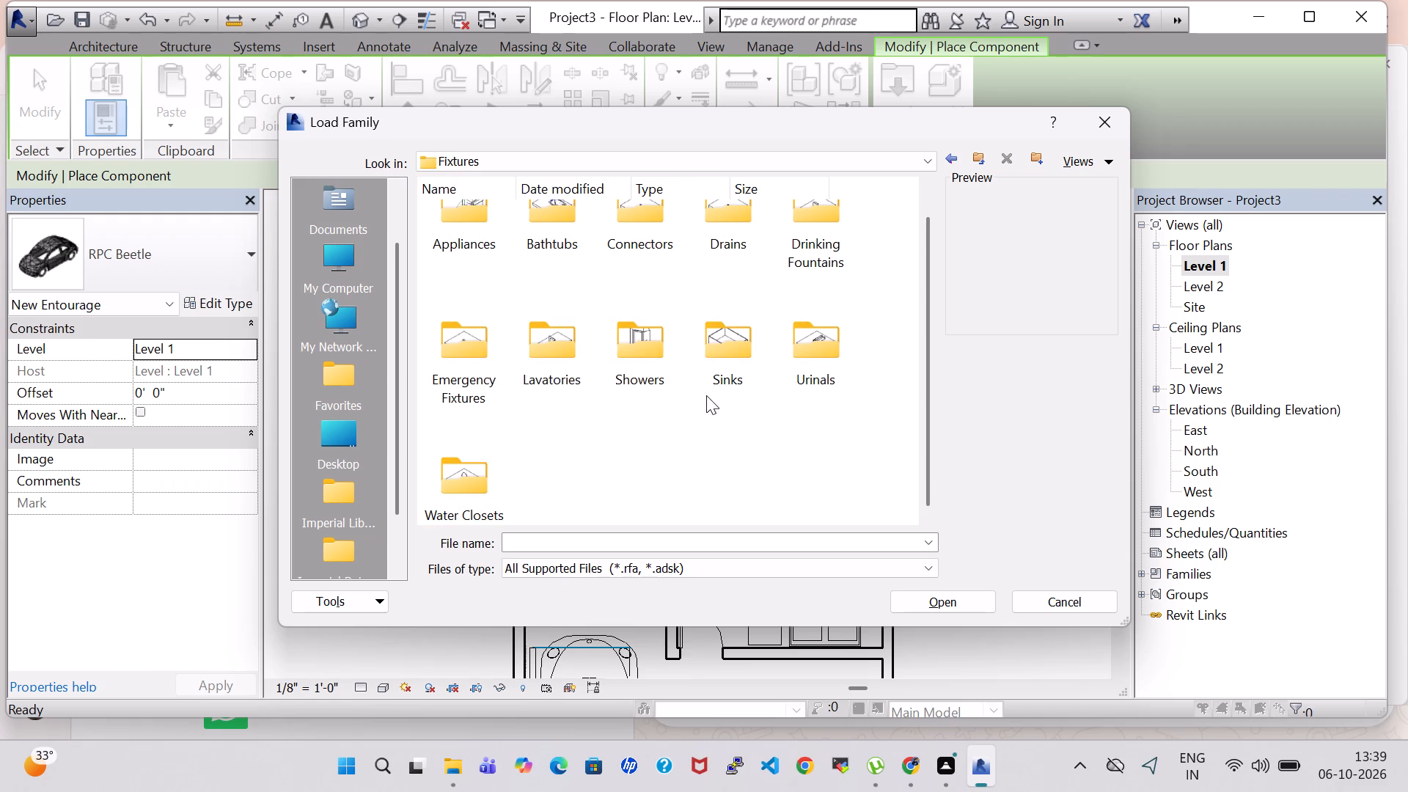
double_click(476, 388)
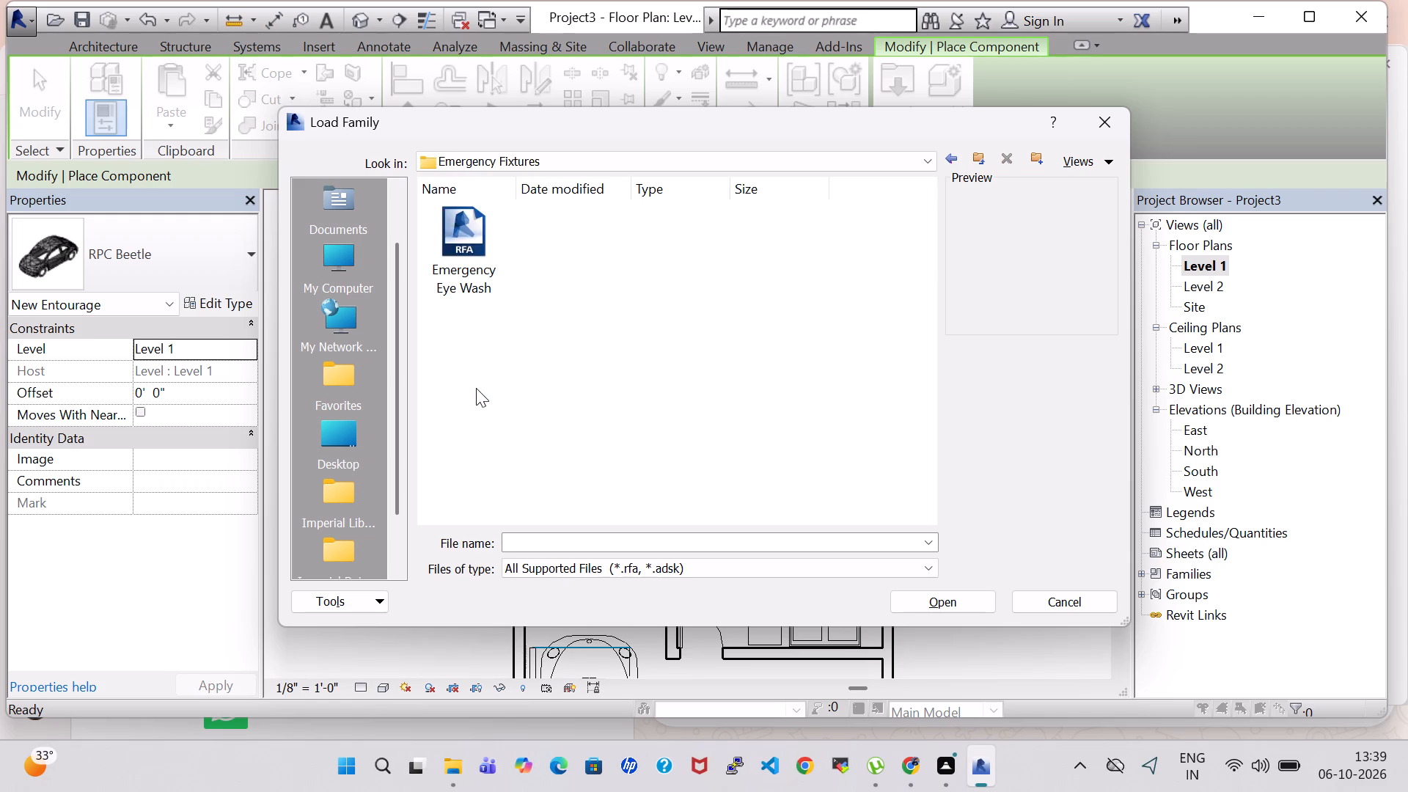
click(956, 151)
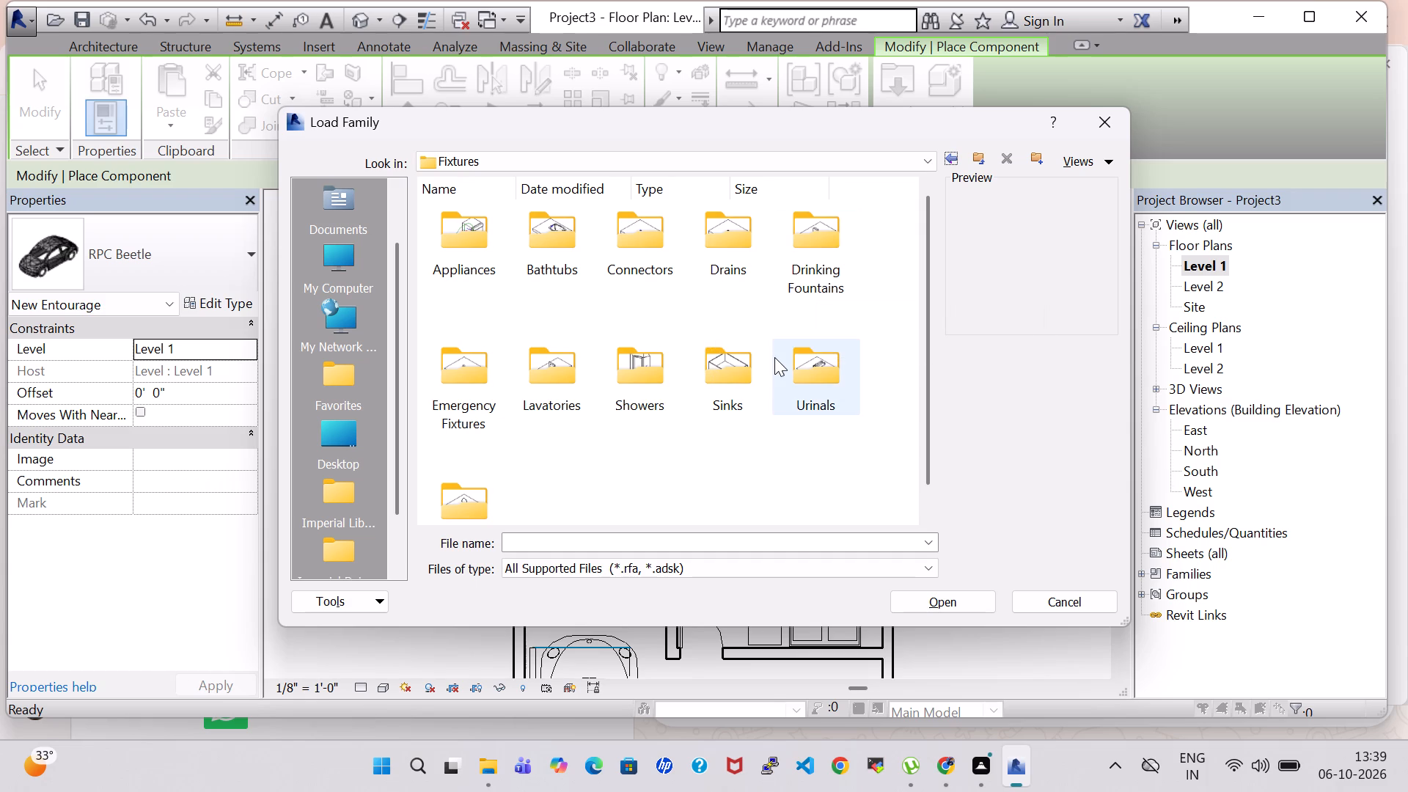
scroll(774, 357, up, 1)
scroll(448, 501, down, 1)
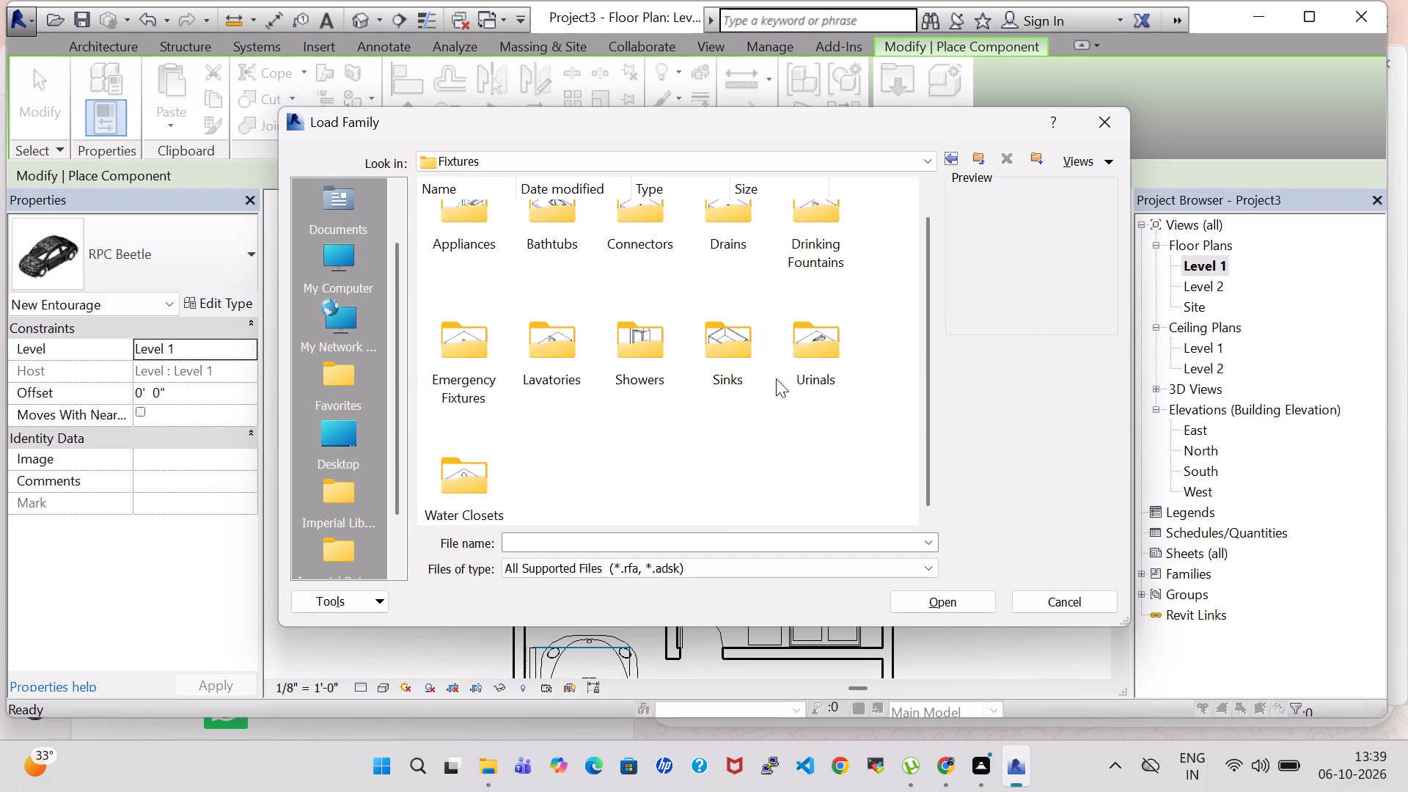
double_click(525, 371)
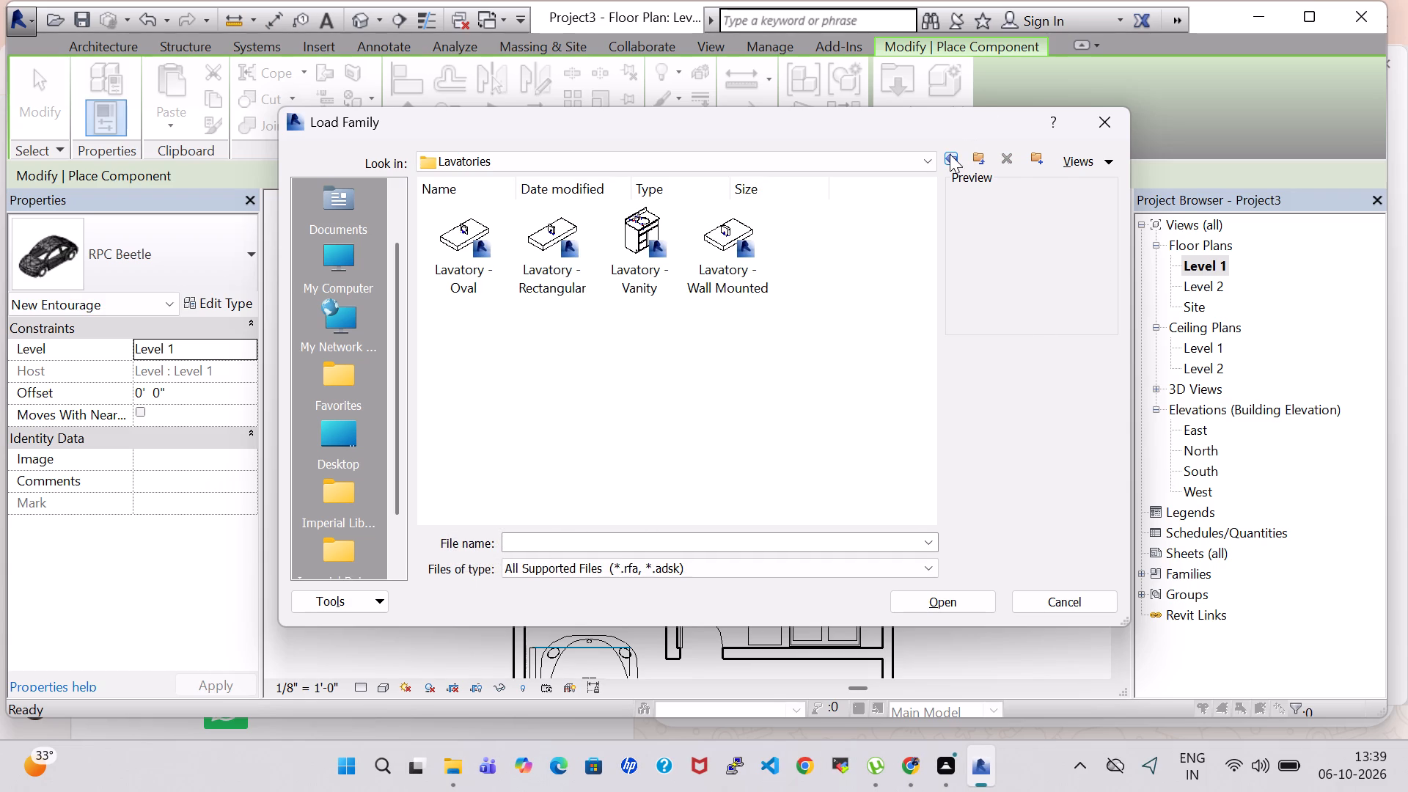
click(950, 154)
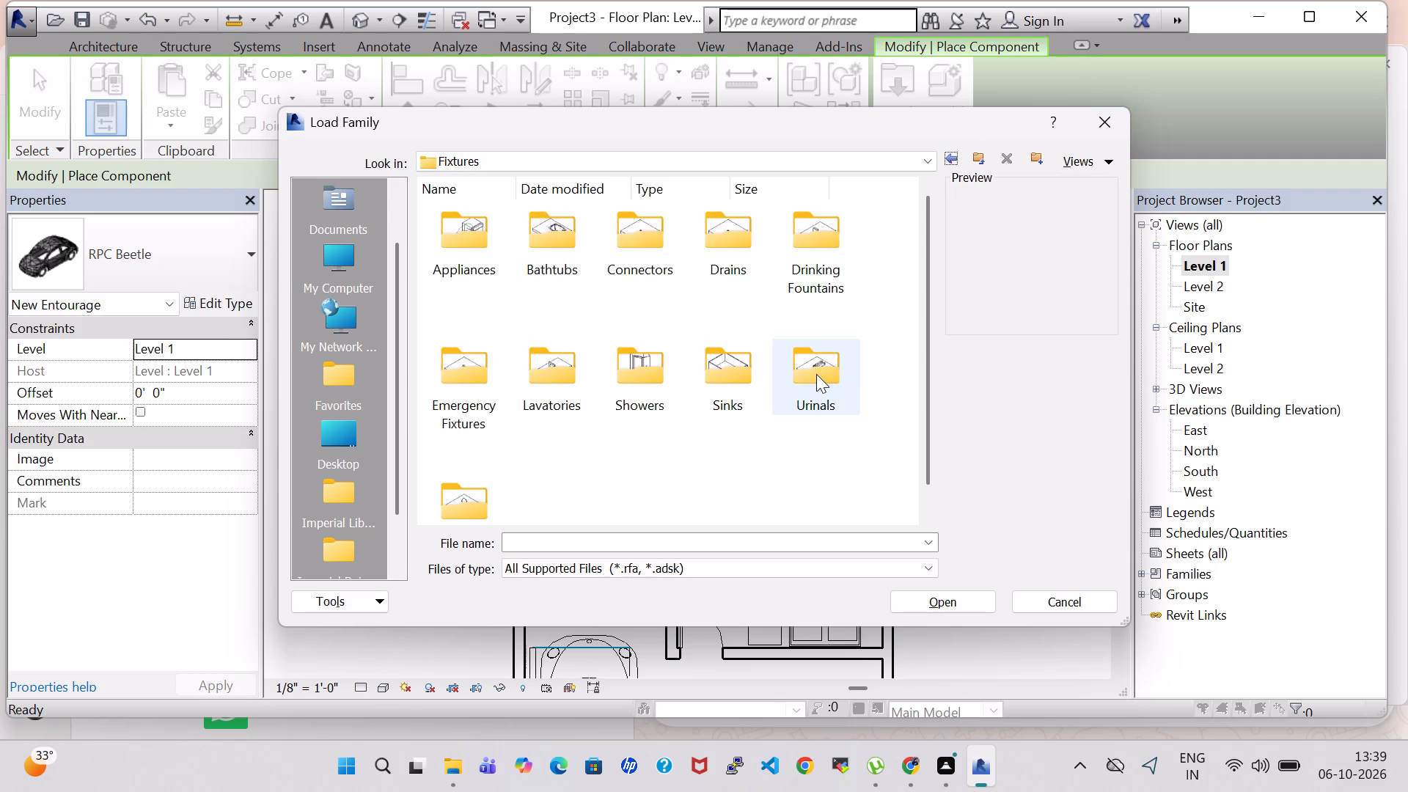
scroll(816, 374, up, 1)
double_click(477, 250)
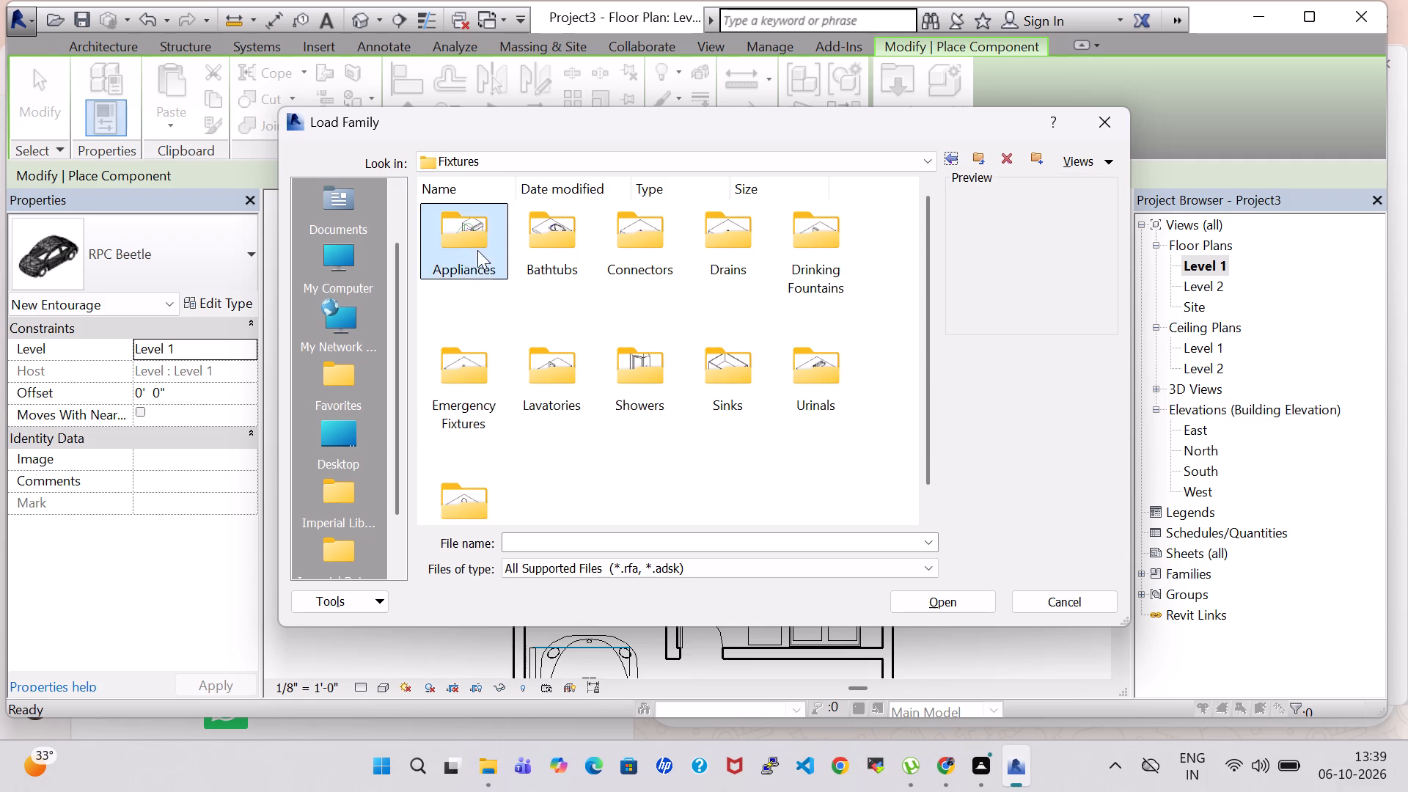
click(945, 155)
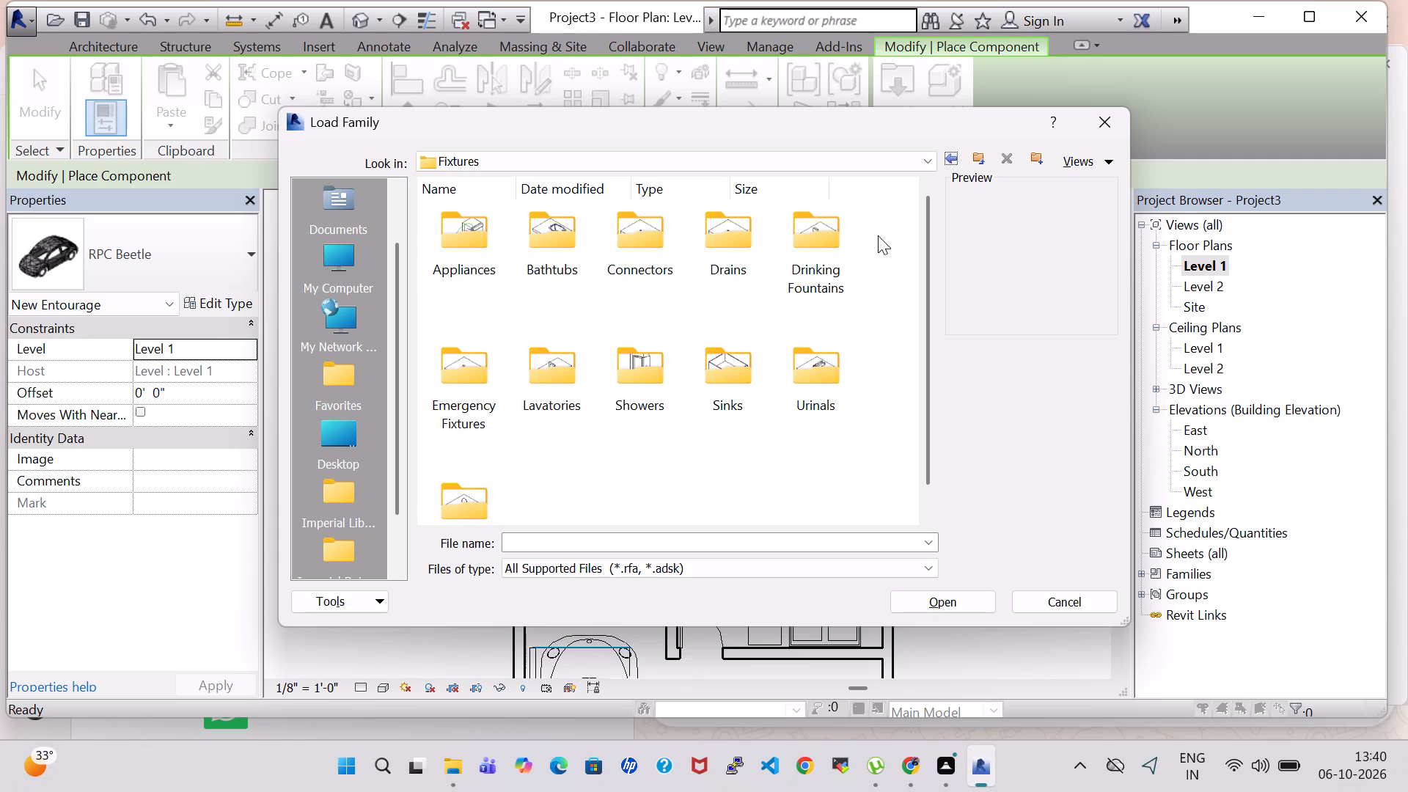
Browse the MEP plumbing equipment families, checking the Water Heaters and Connectors folders.
click(949, 158)
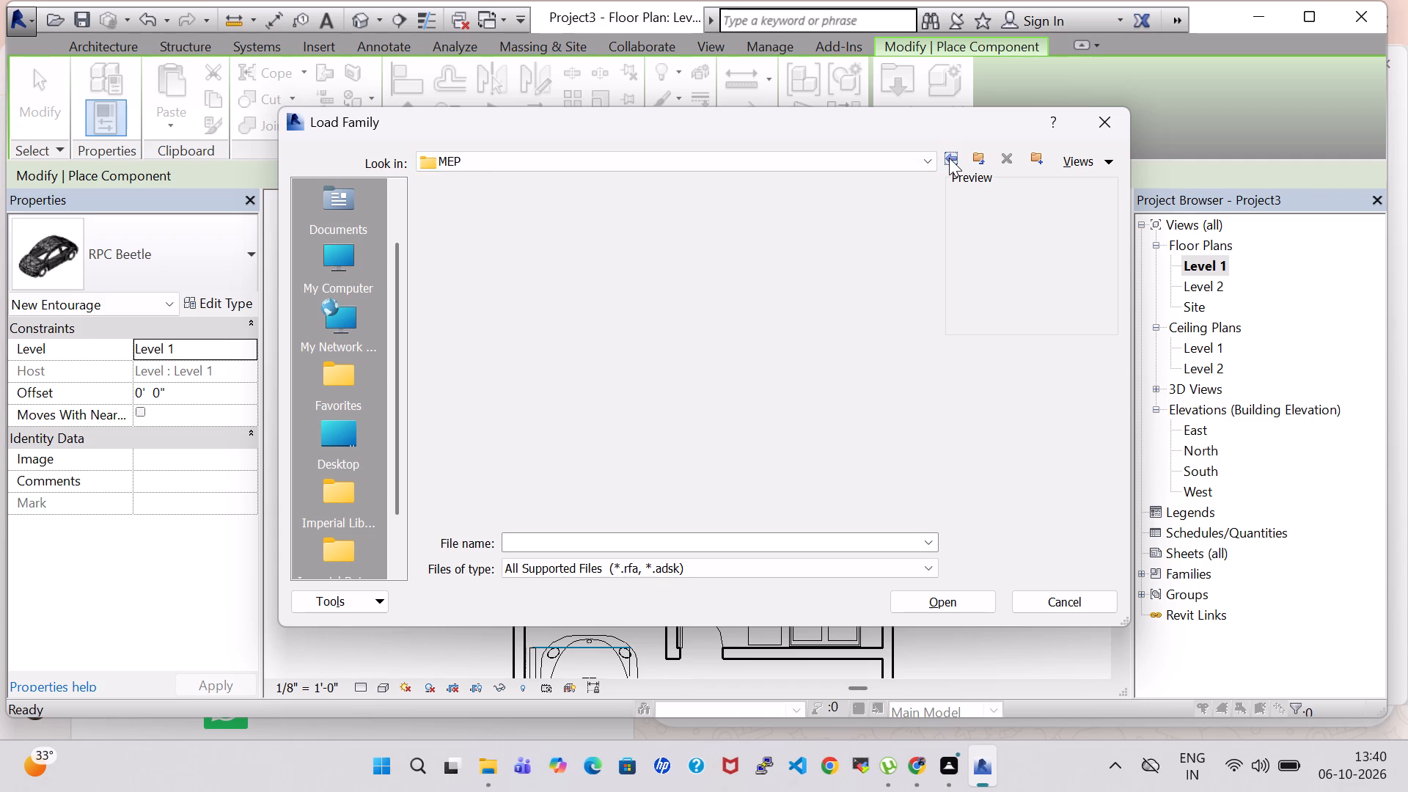
double_click(438, 232)
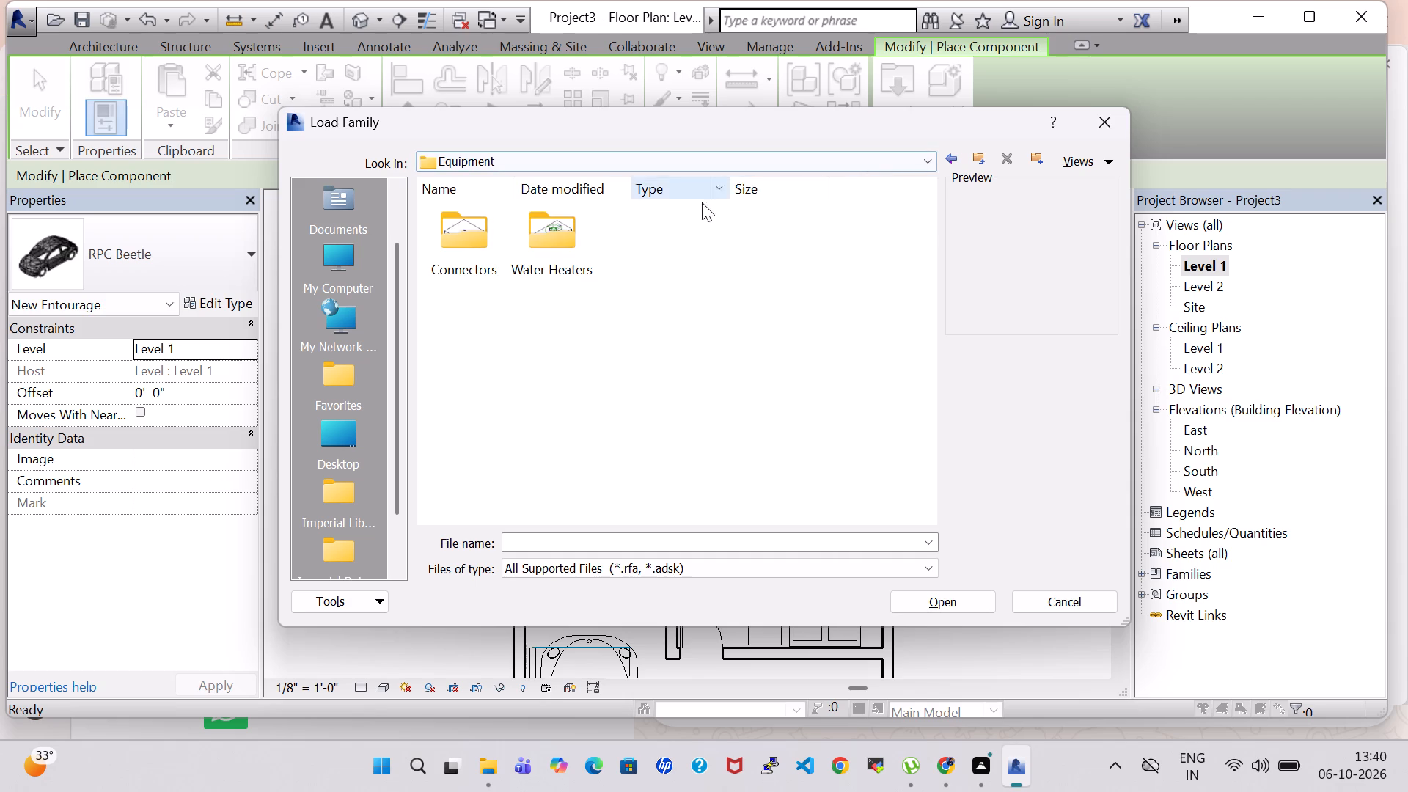
double_click(568, 238)
click(950, 158)
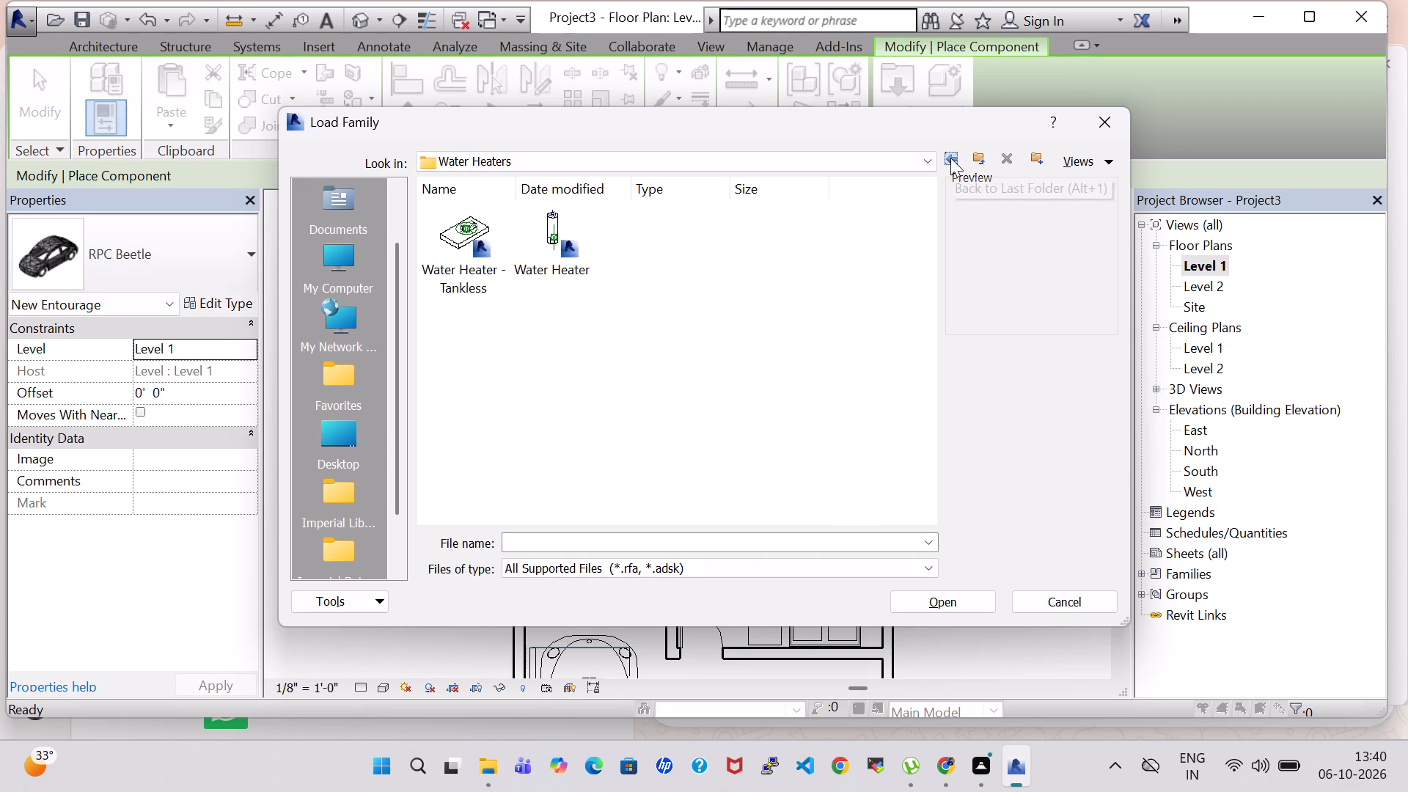
click(950, 158)
double_click(464, 227)
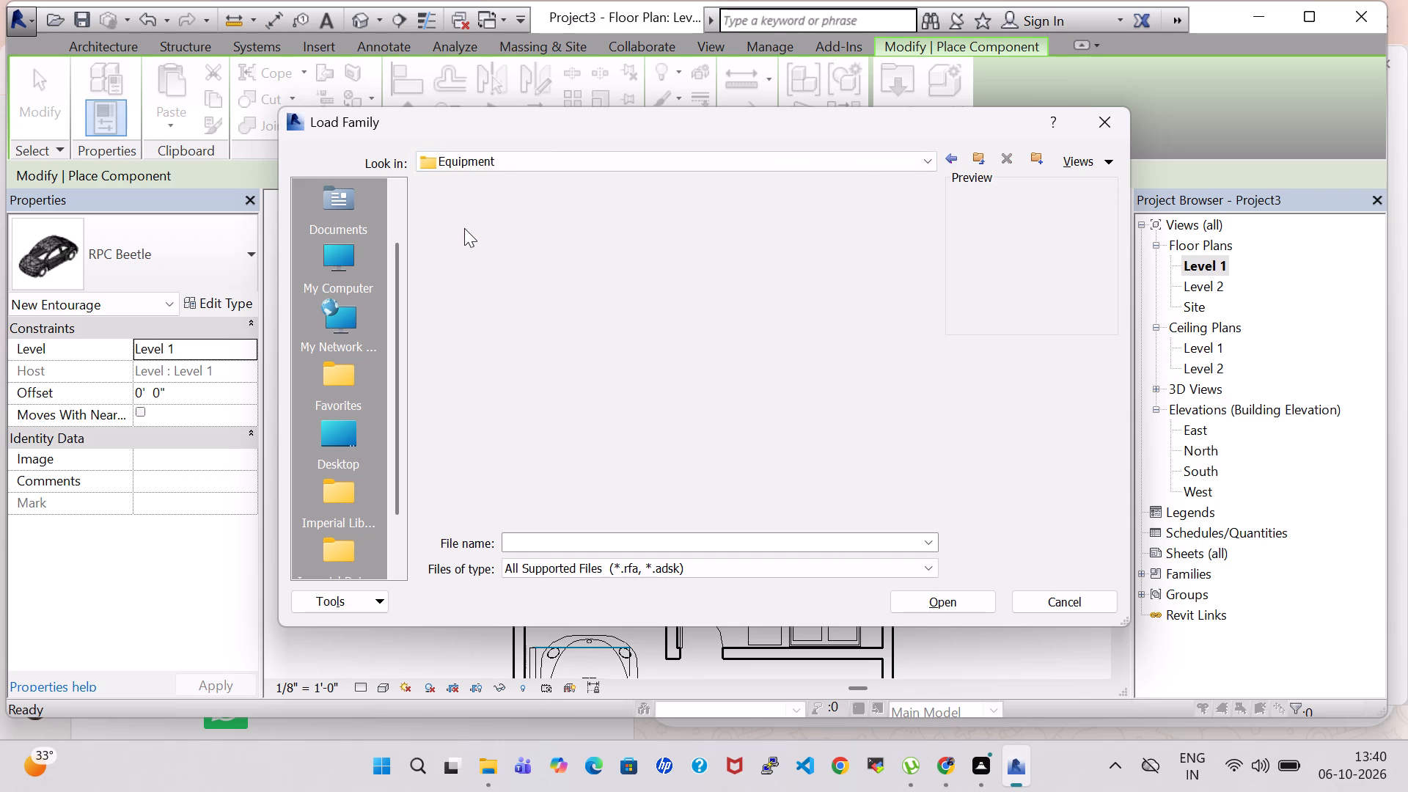
double_click(464, 235)
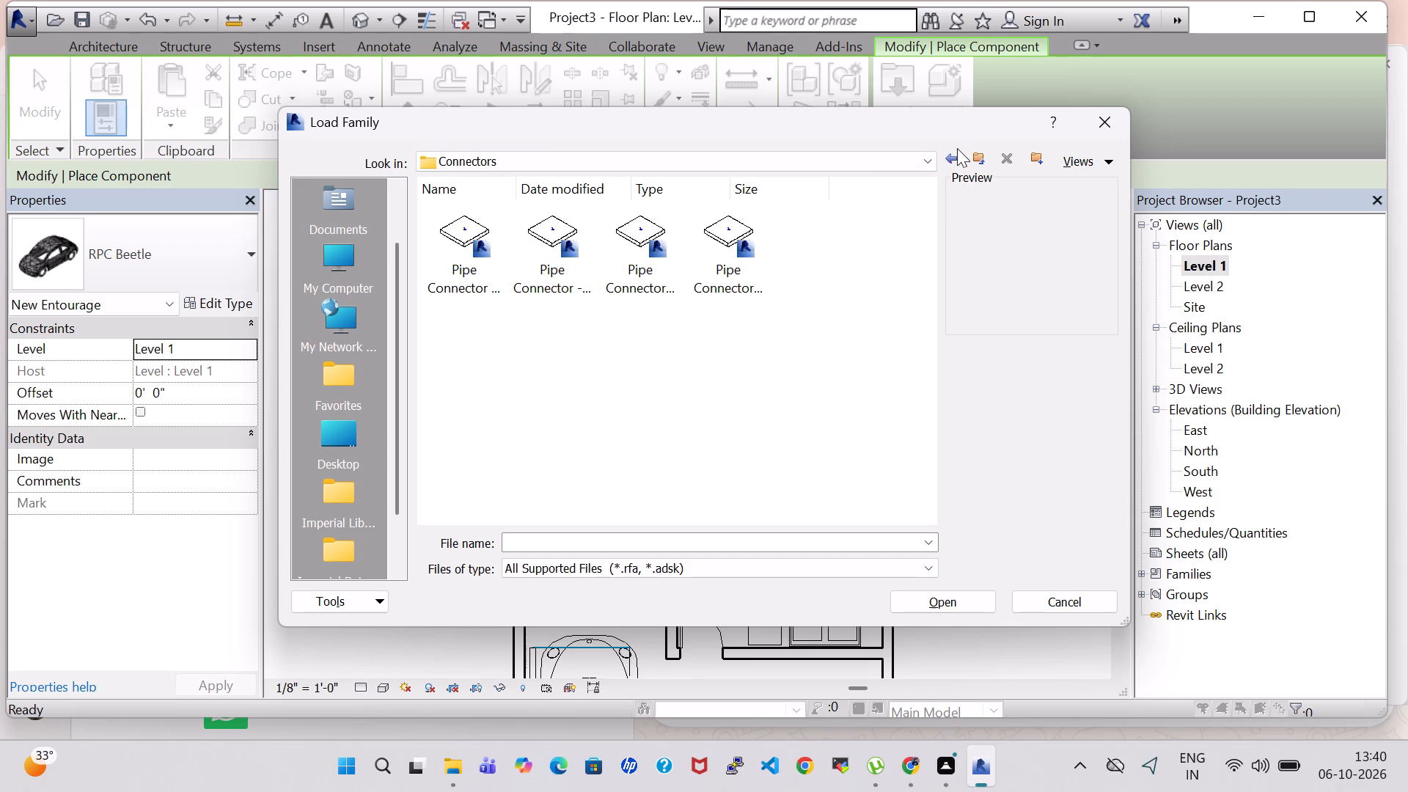
click(957, 161)
click(957, 161)
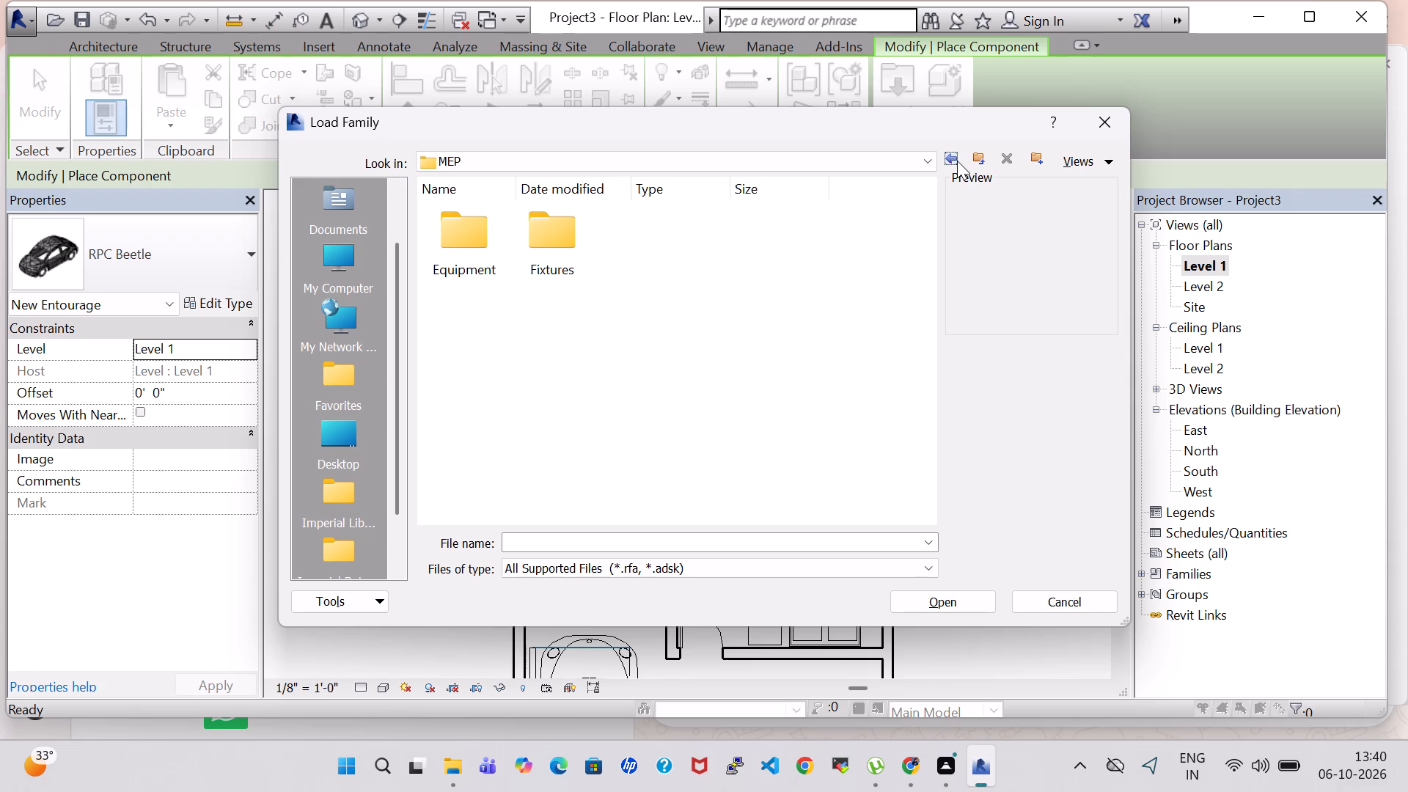
Browse the Architectural plumbing families, checking the Fixtures folder.
click(957, 161)
double_click(480, 243)
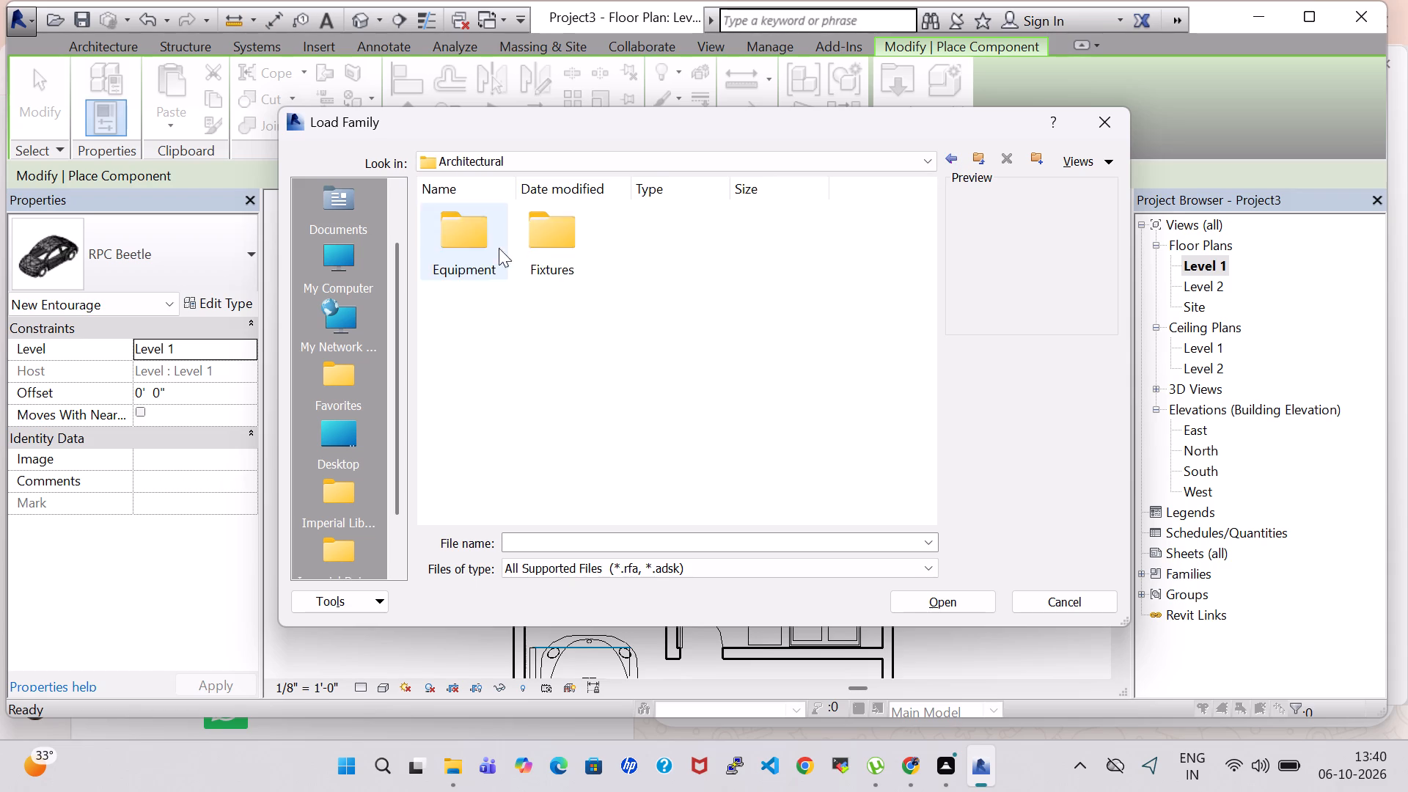
double_click(557, 257)
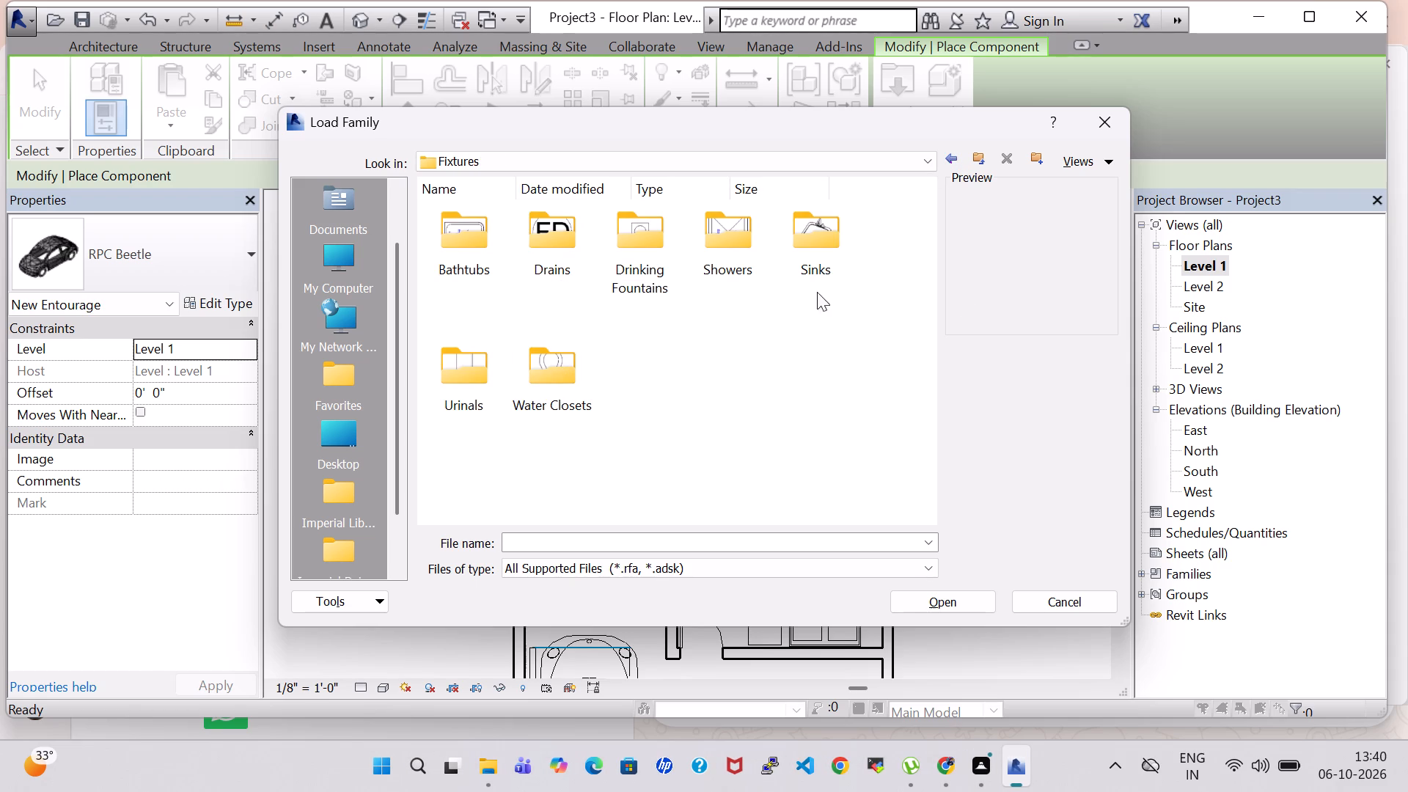
click(950, 162)
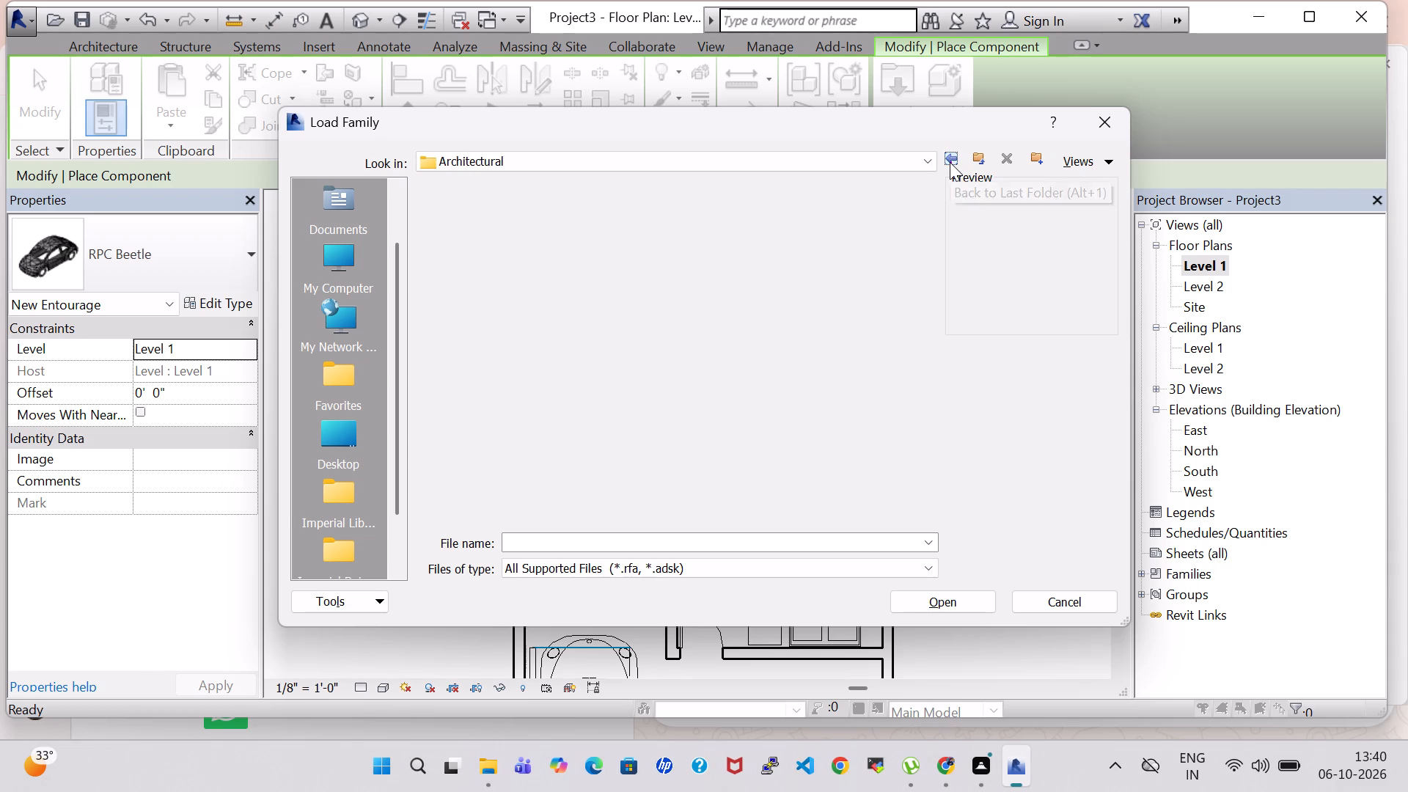
click(950, 162)
click(950, 162)
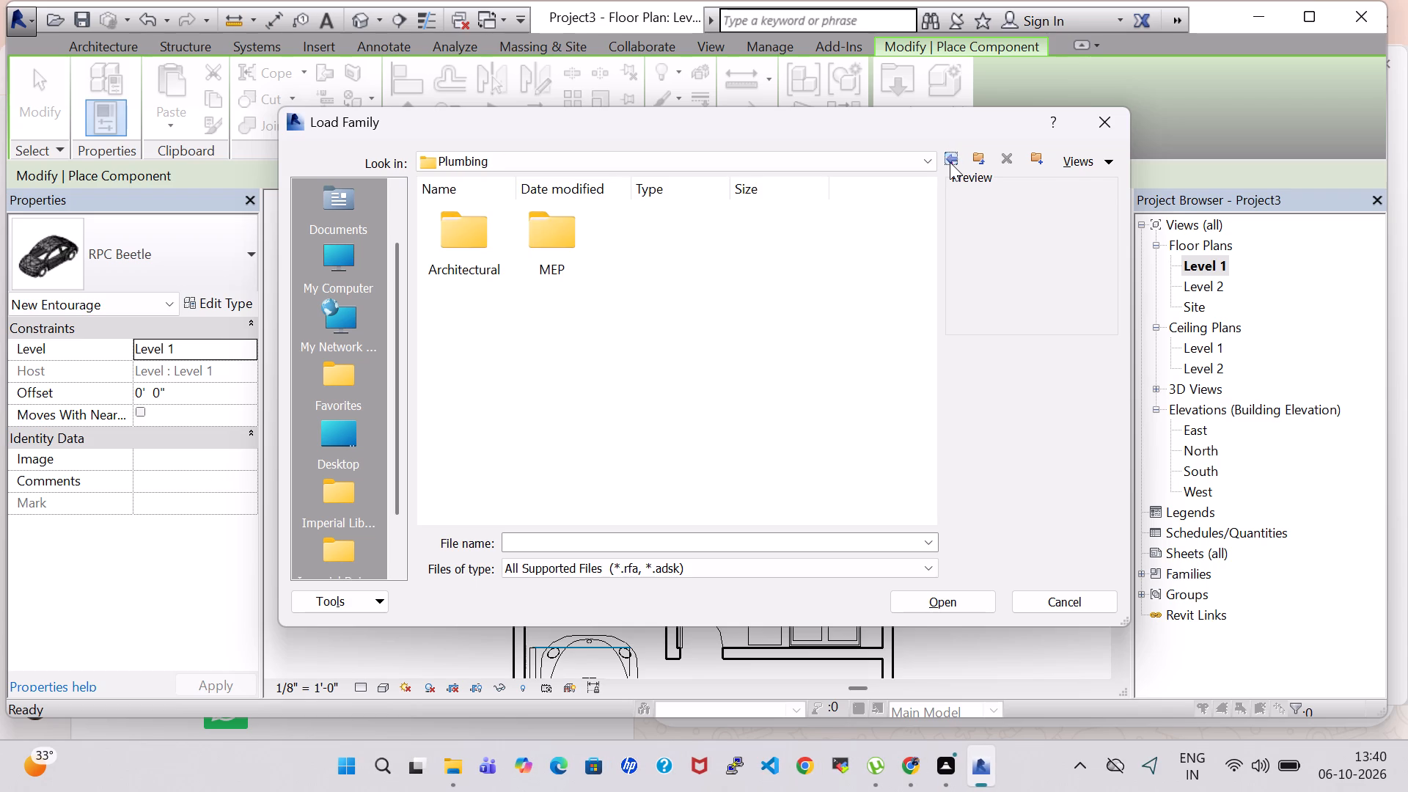
Browse the MEP mechanical Air-Side Components families, checking the Air Conditioners folder.
scroll(731, 285, up, 1)
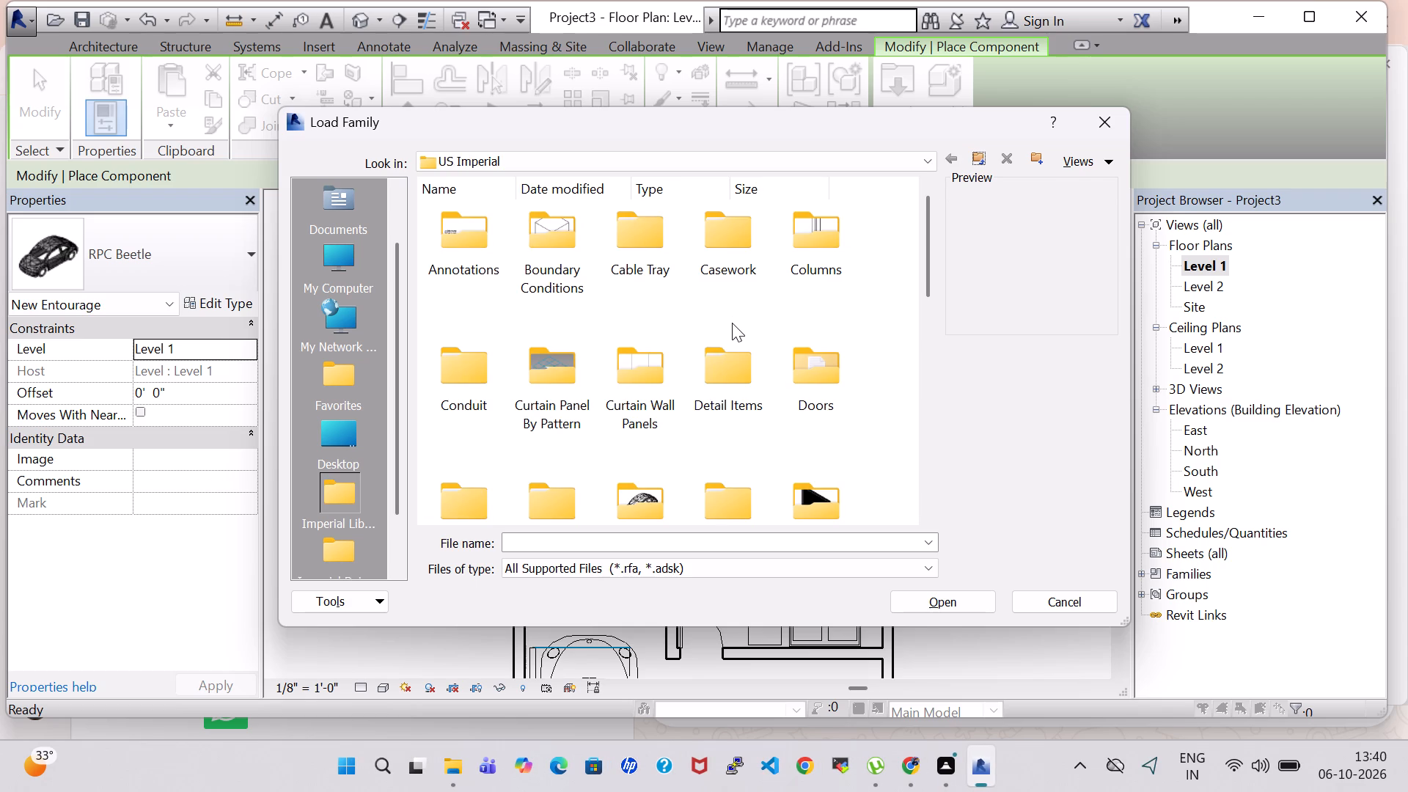
scroll(732, 323, down, 1)
double_click(736, 461)
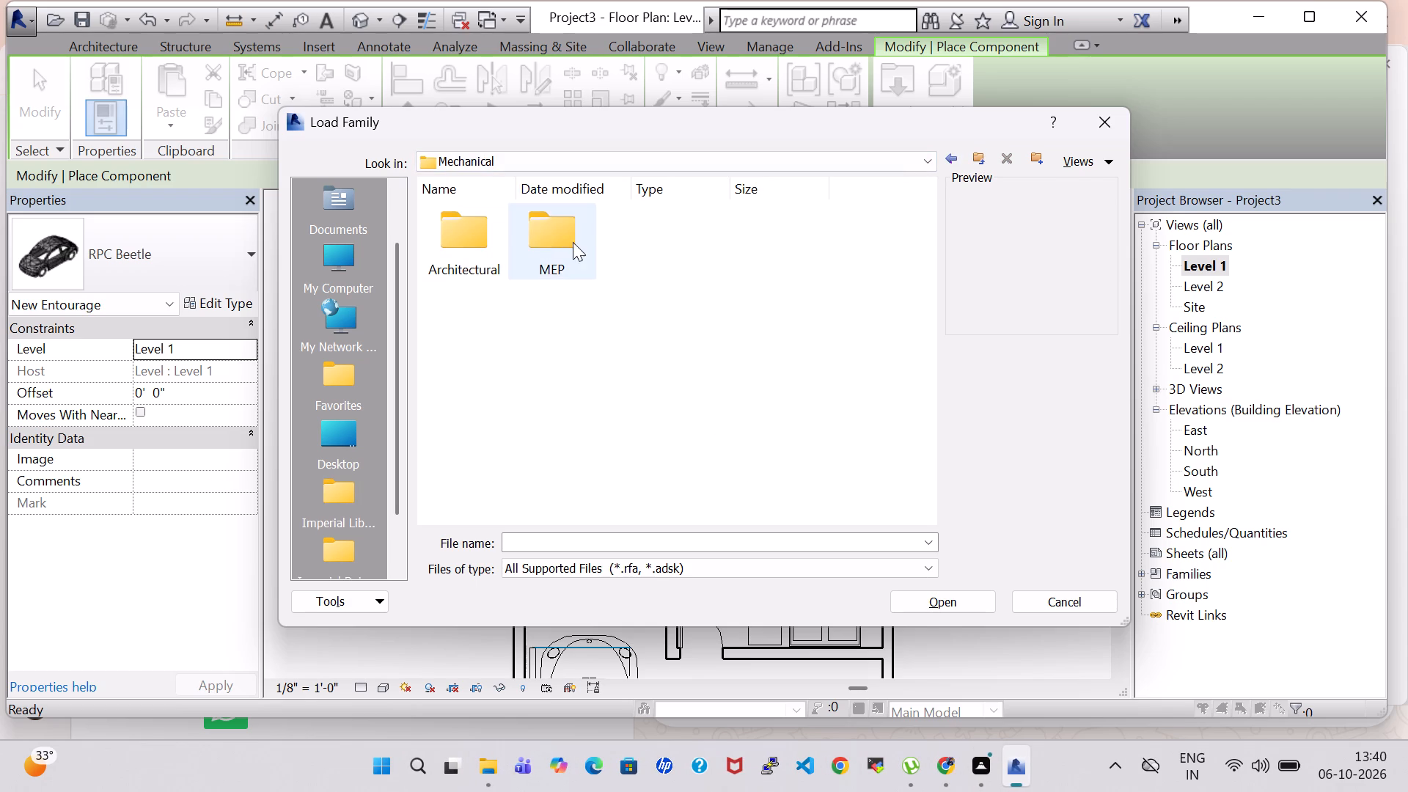
double_click(573, 242)
double_click(467, 276)
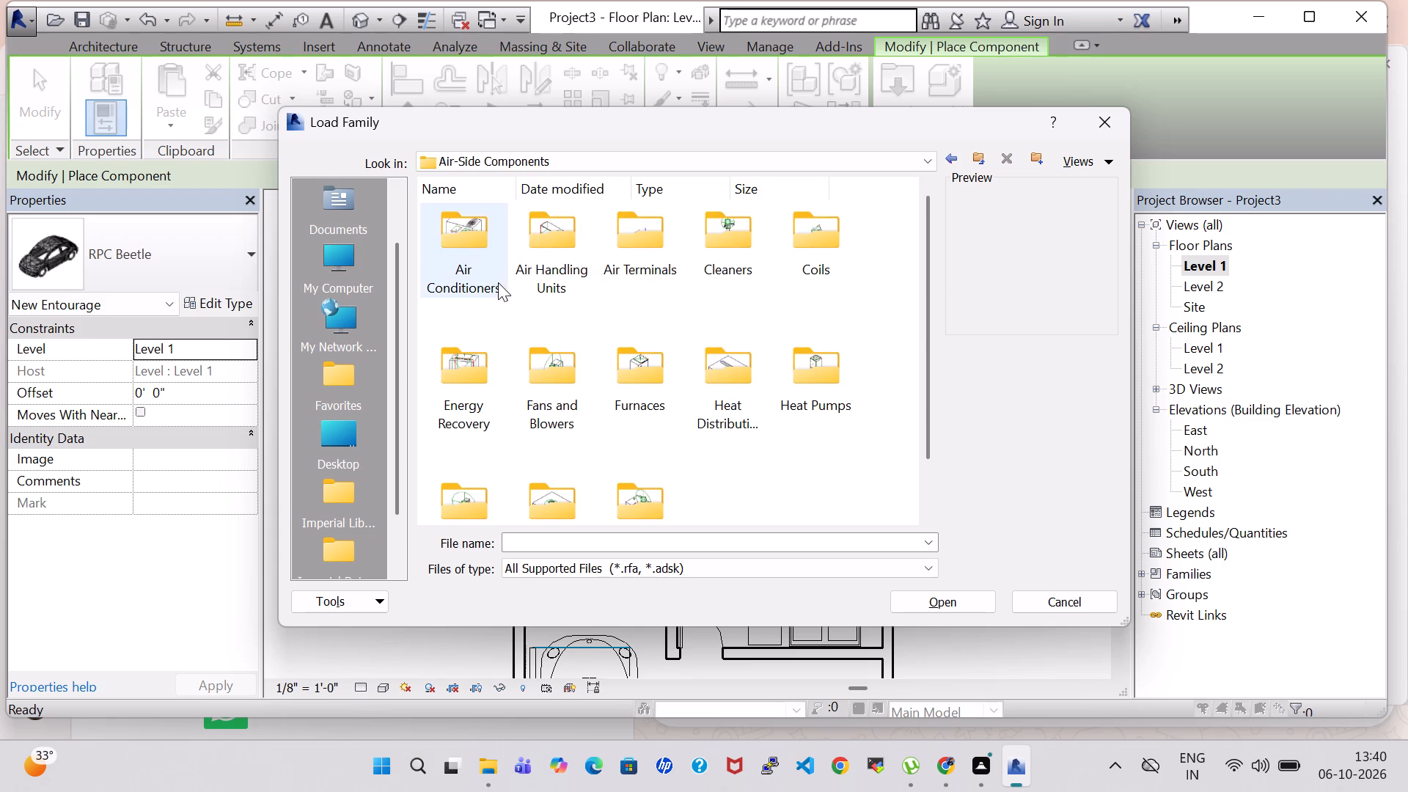
double_click(485, 265)
scroll(699, 306, down, 2)
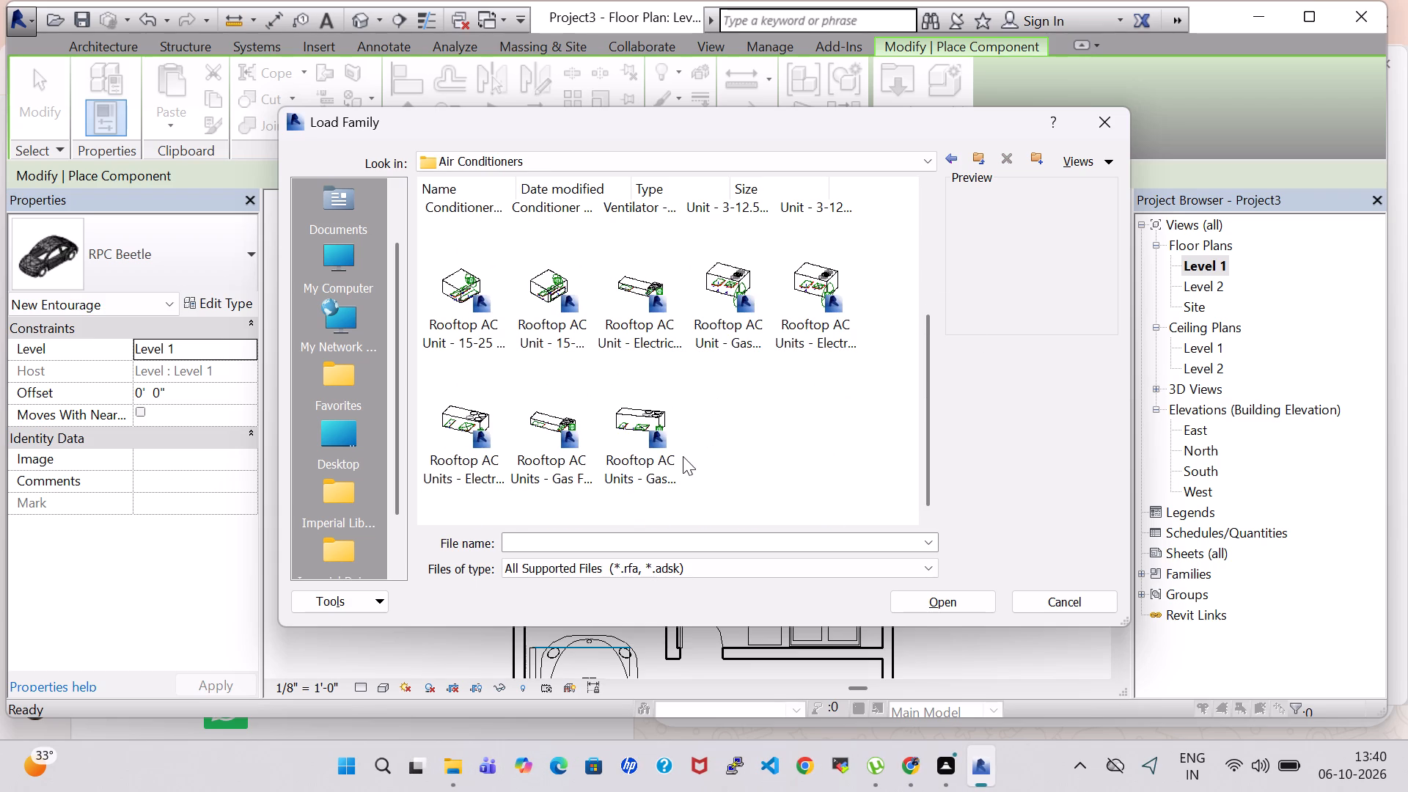
scroll(683, 456, up, 3)
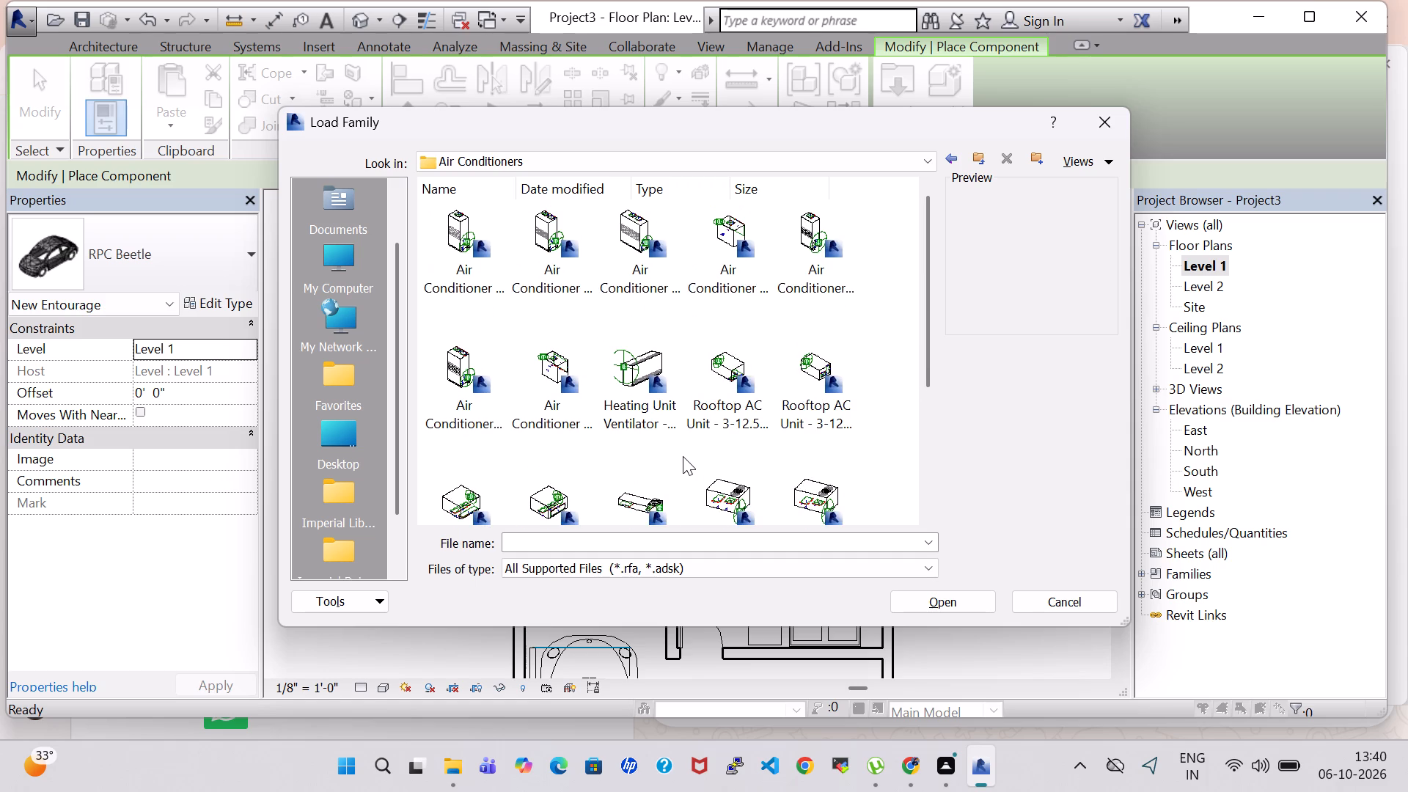
click(956, 153)
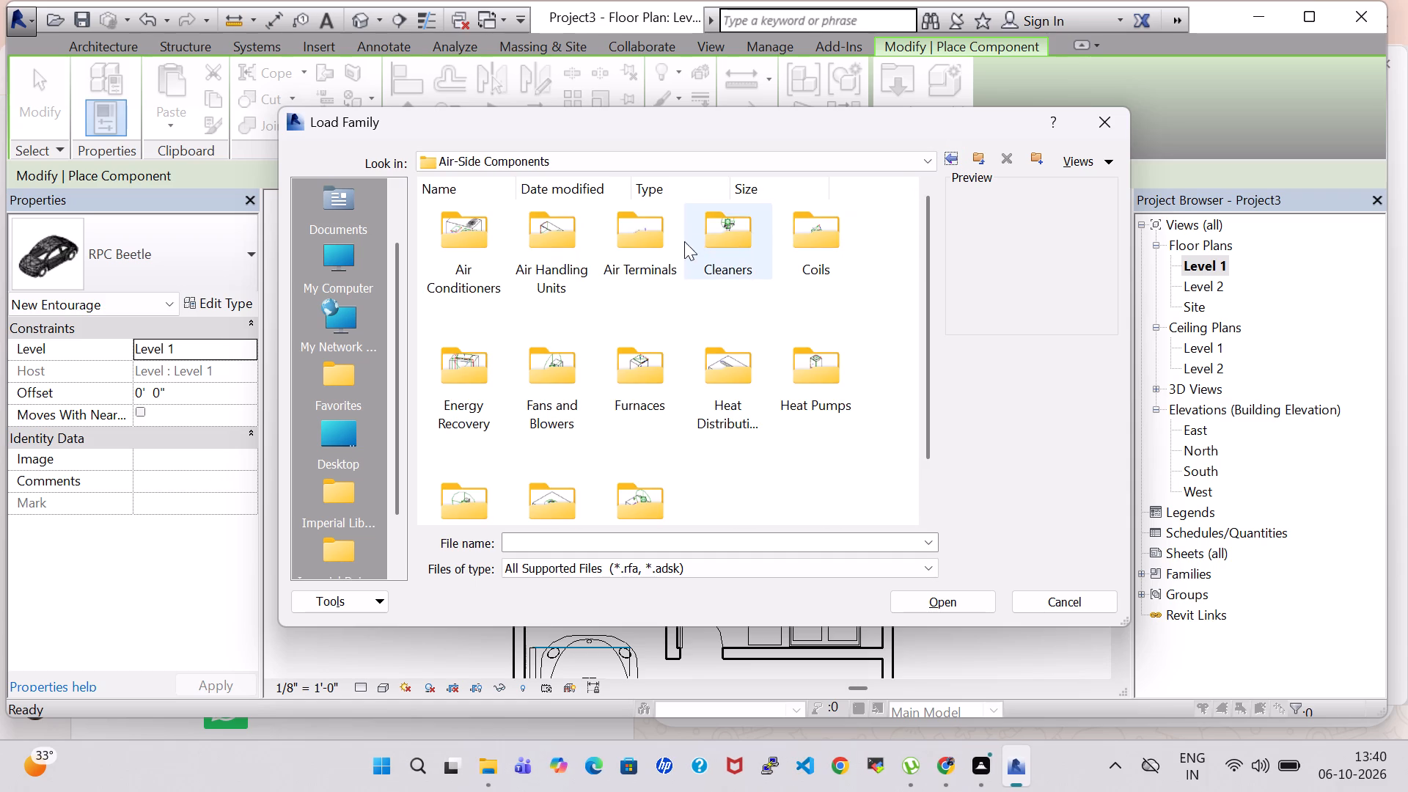
scroll(724, 370, down, 1)
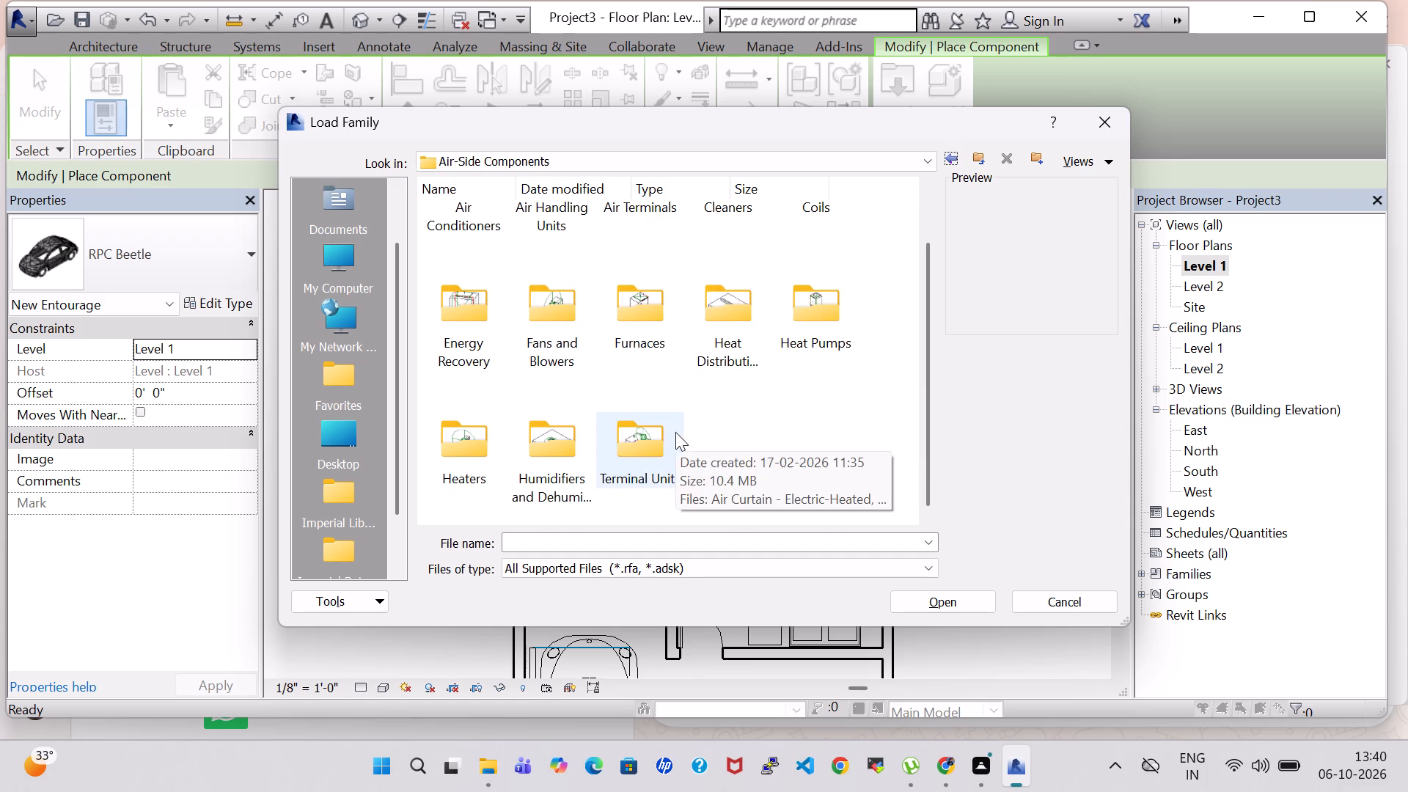
scroll(840, 342, up, 2)
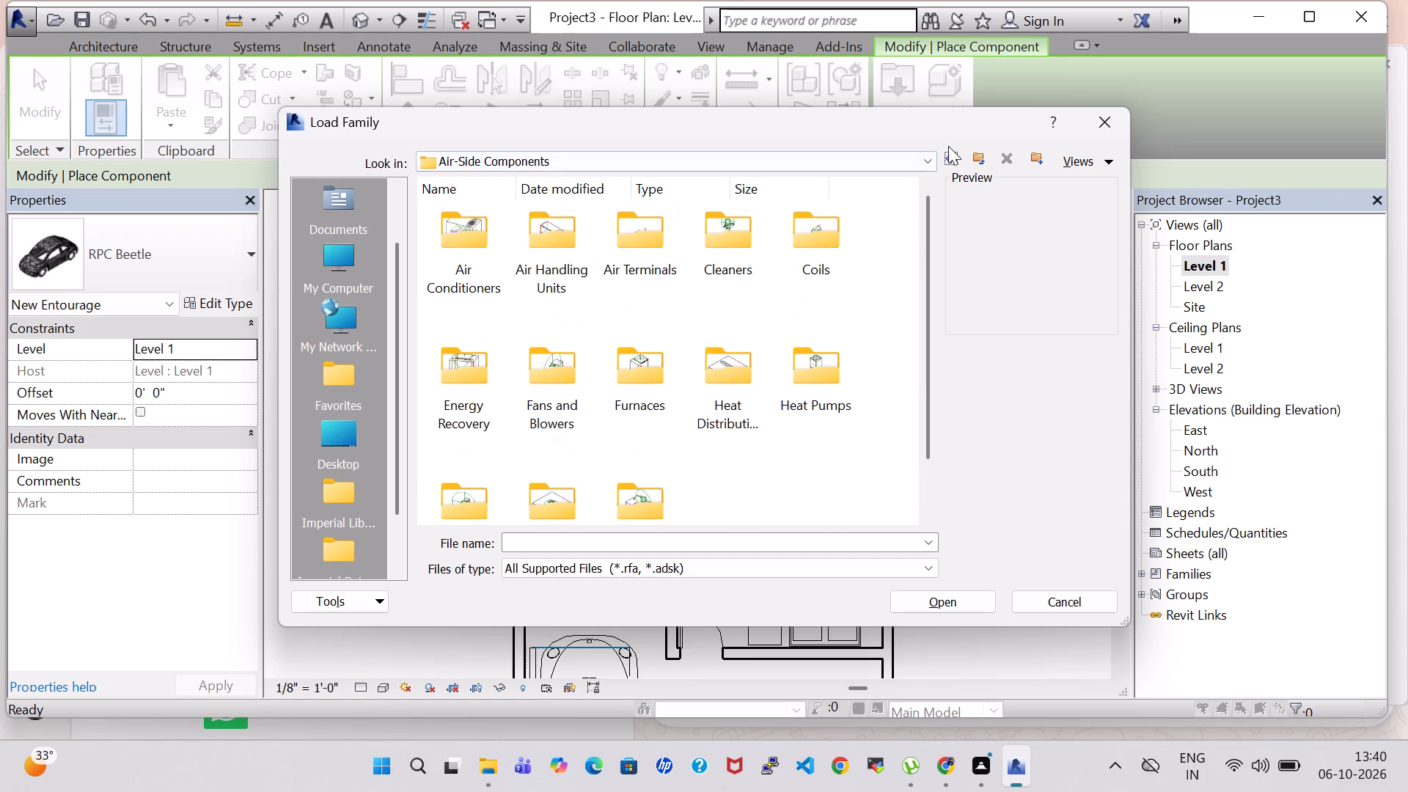
Check the MEP mechanical Connectors and General Components folders, then abandon family loading and end component placement.
click(956, 161)
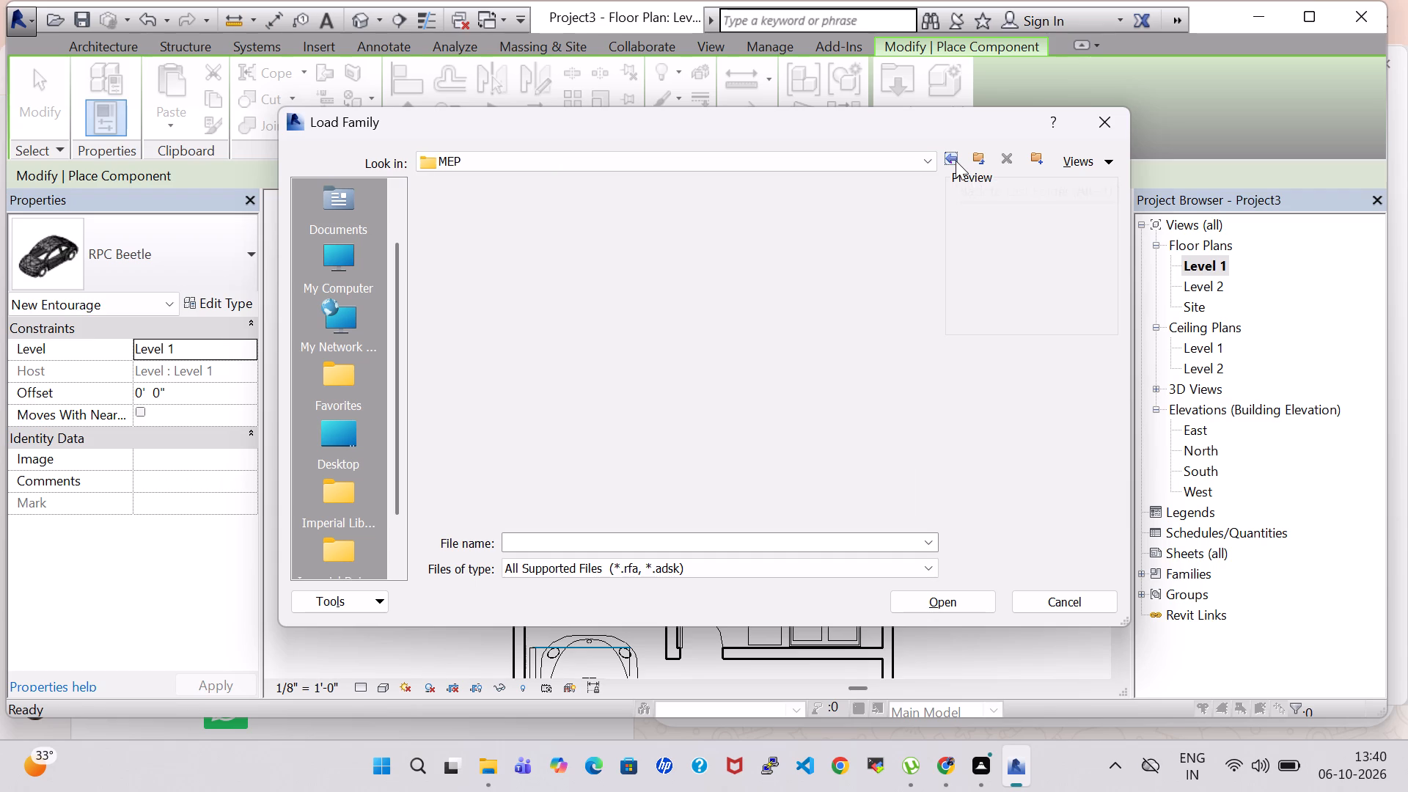
double_click(560, 256)
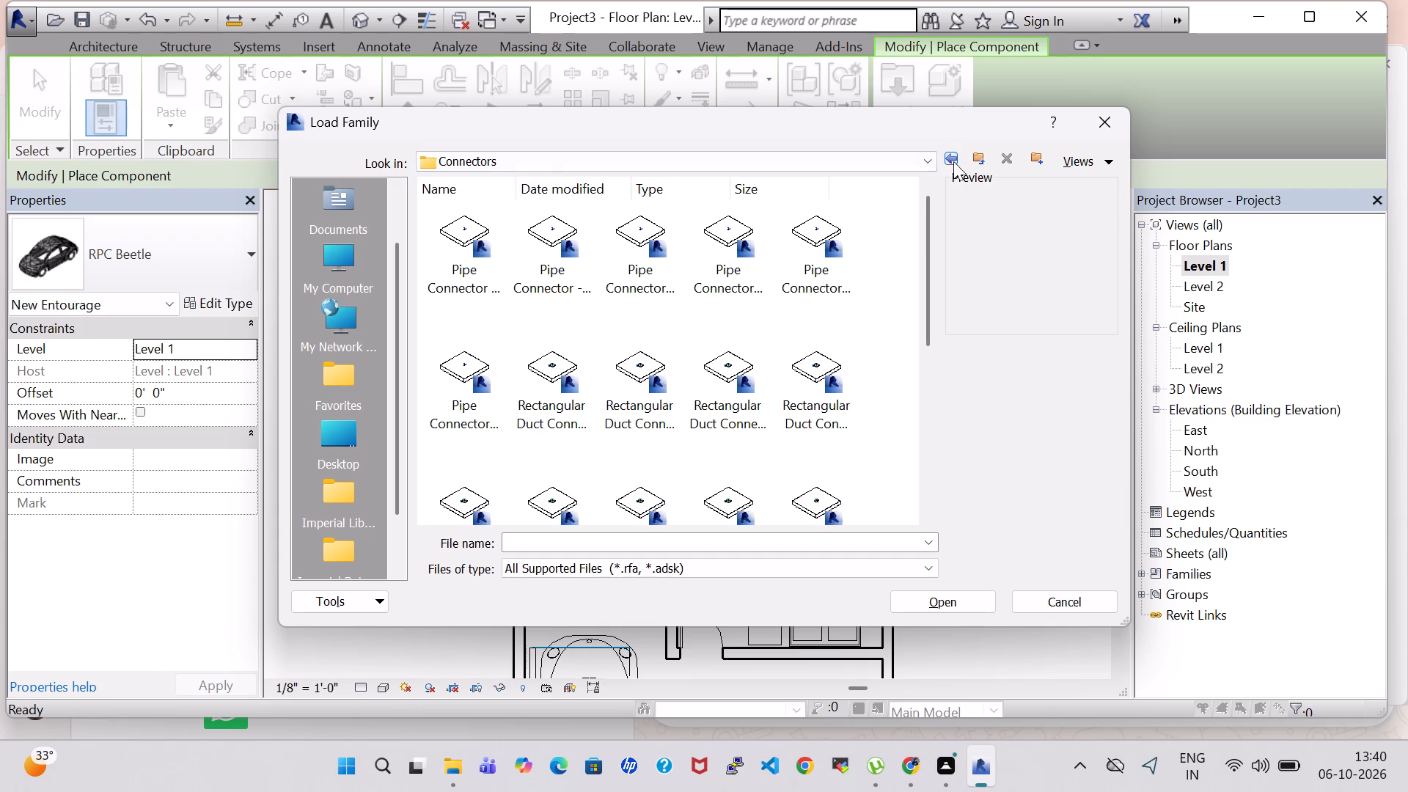
scroll(689, 317, down, 2)
click(949, 158)
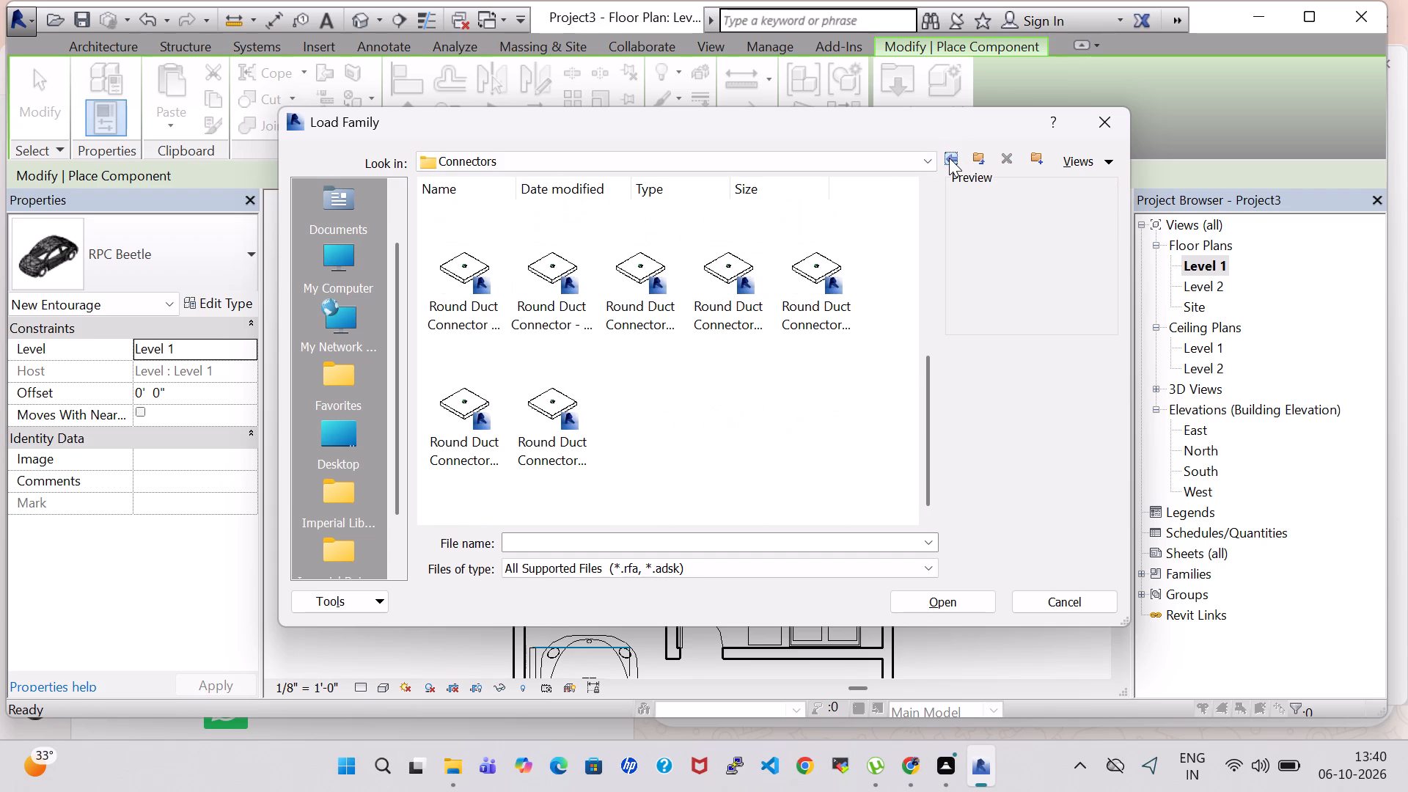
double_click(636, 256)
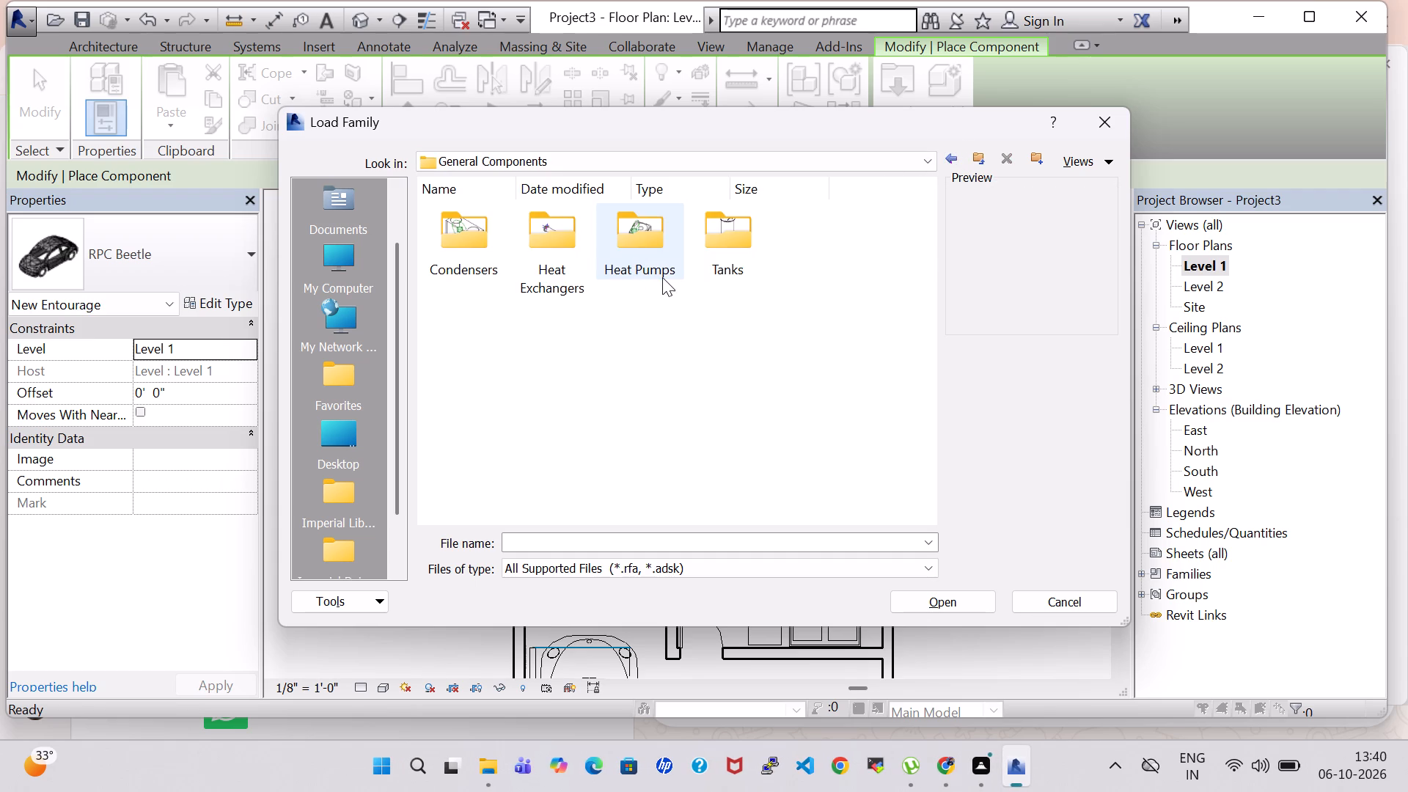
click(1101, 125)
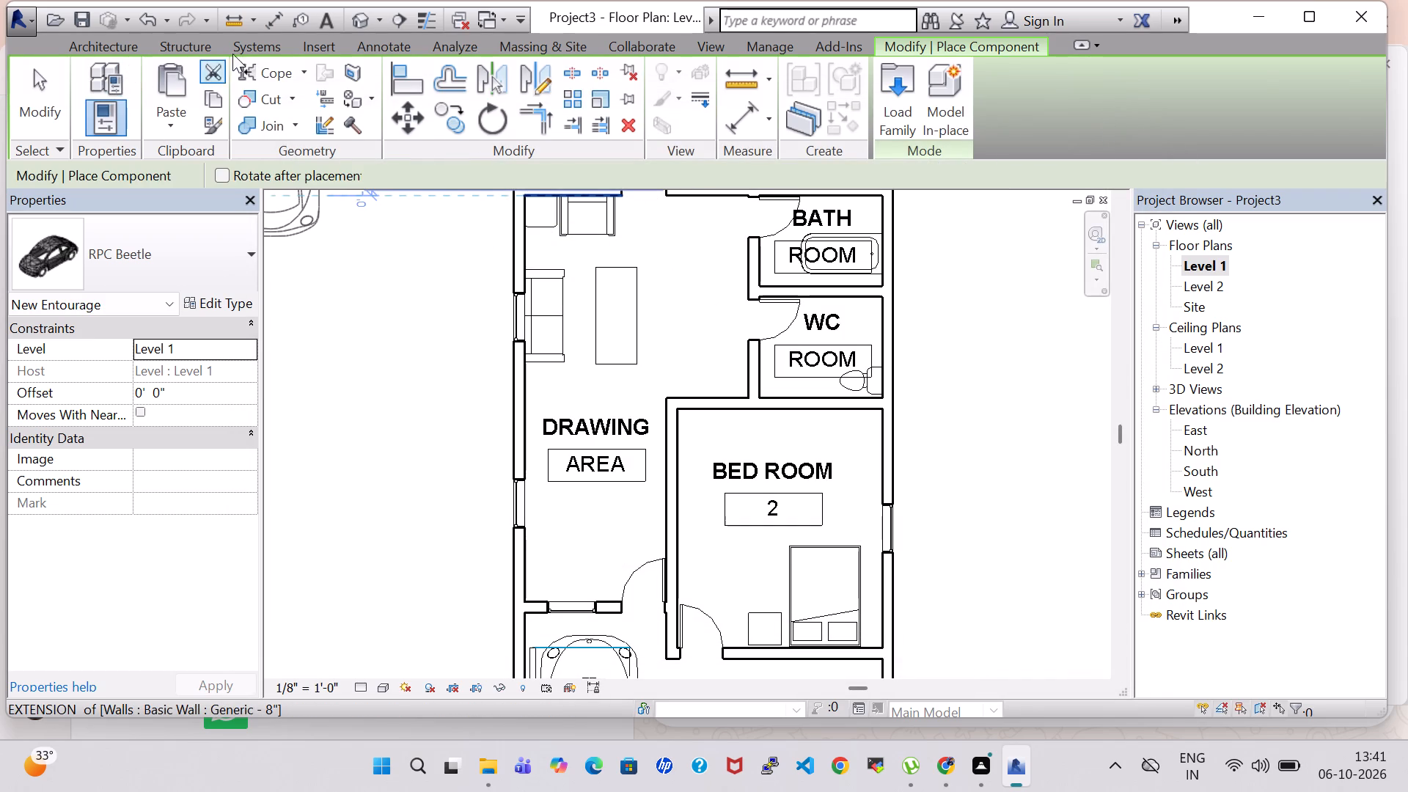
click(122, 38)
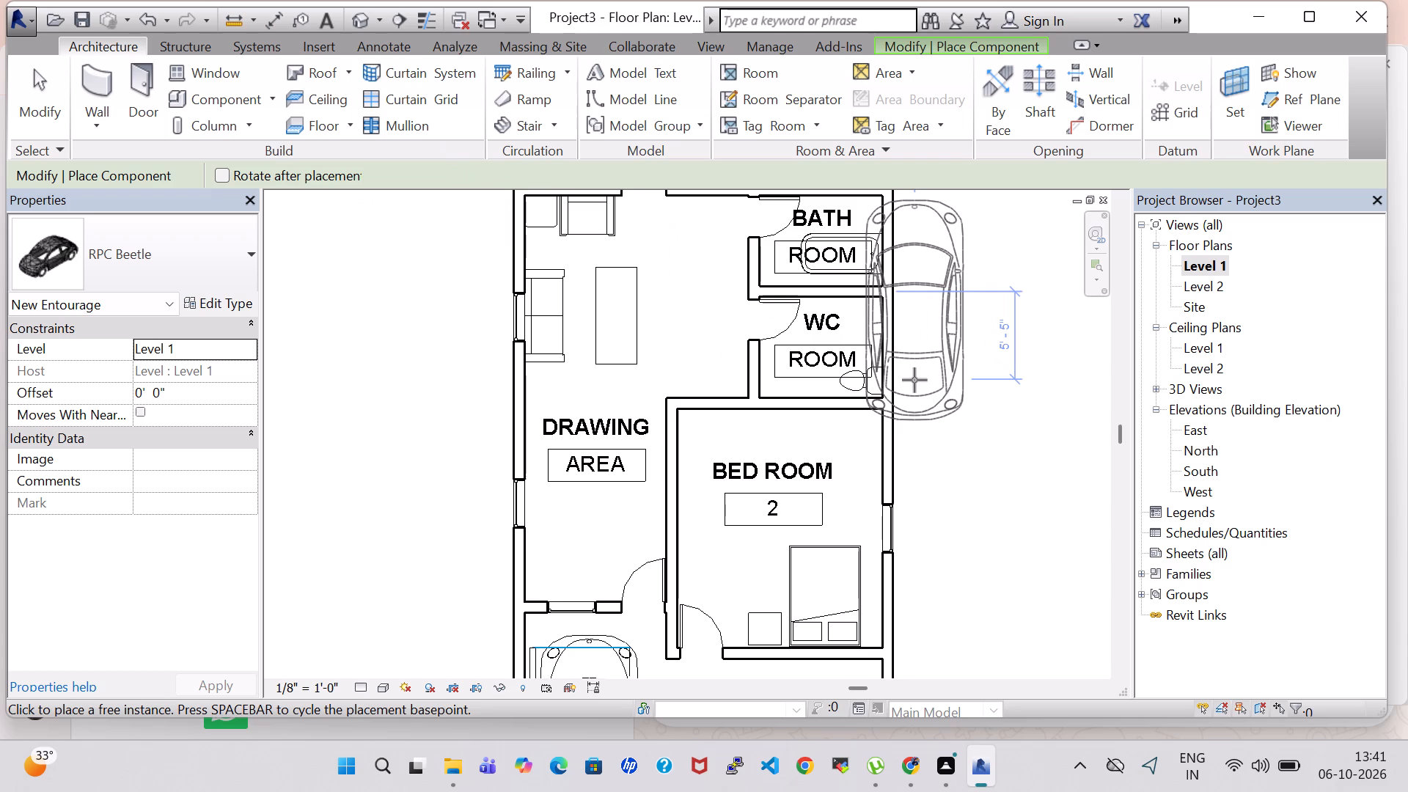
key(Escape)
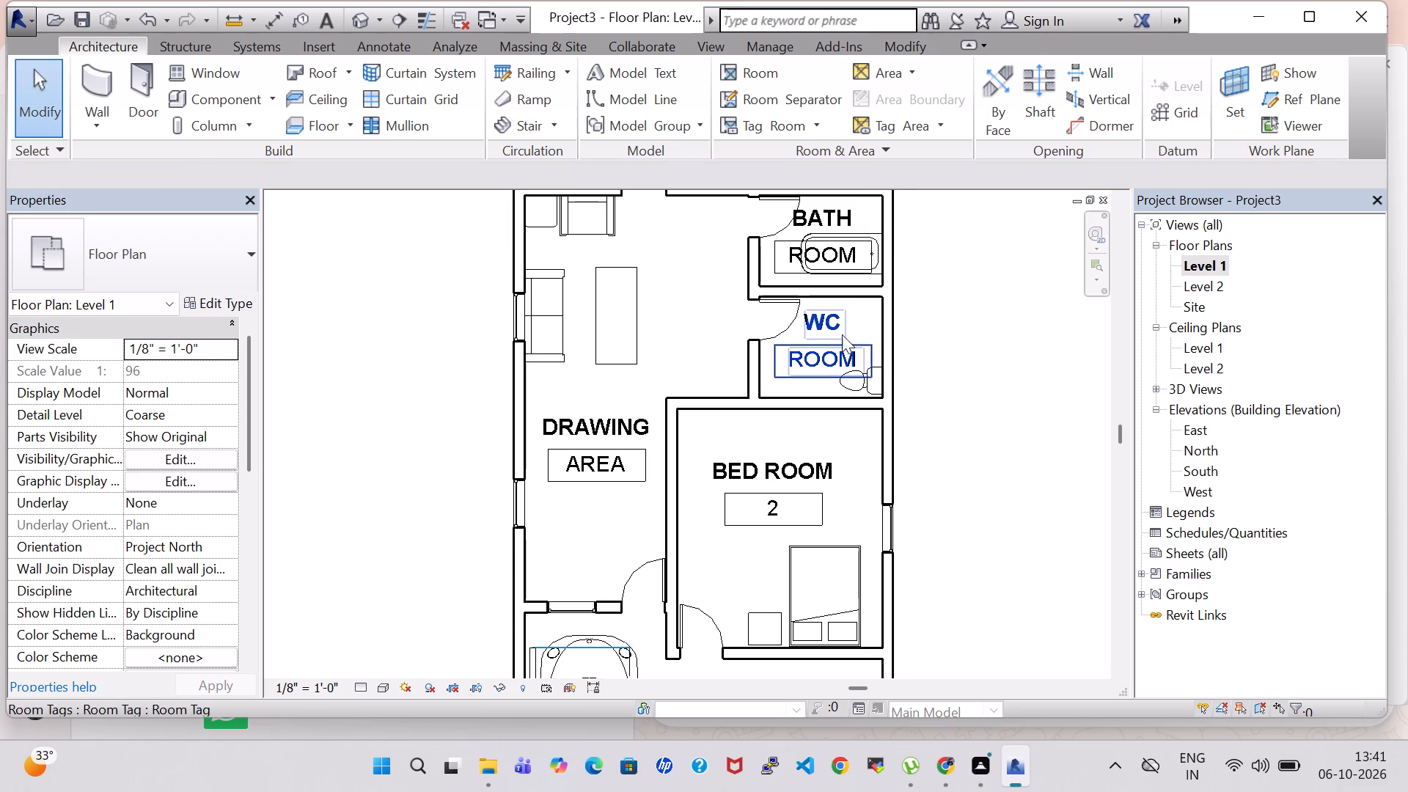
Start loading a component family again and look through the category folders of the US Imperial library.
scroll(948, 243, down, 2)
middle_drag(975, 265, 947, 378)
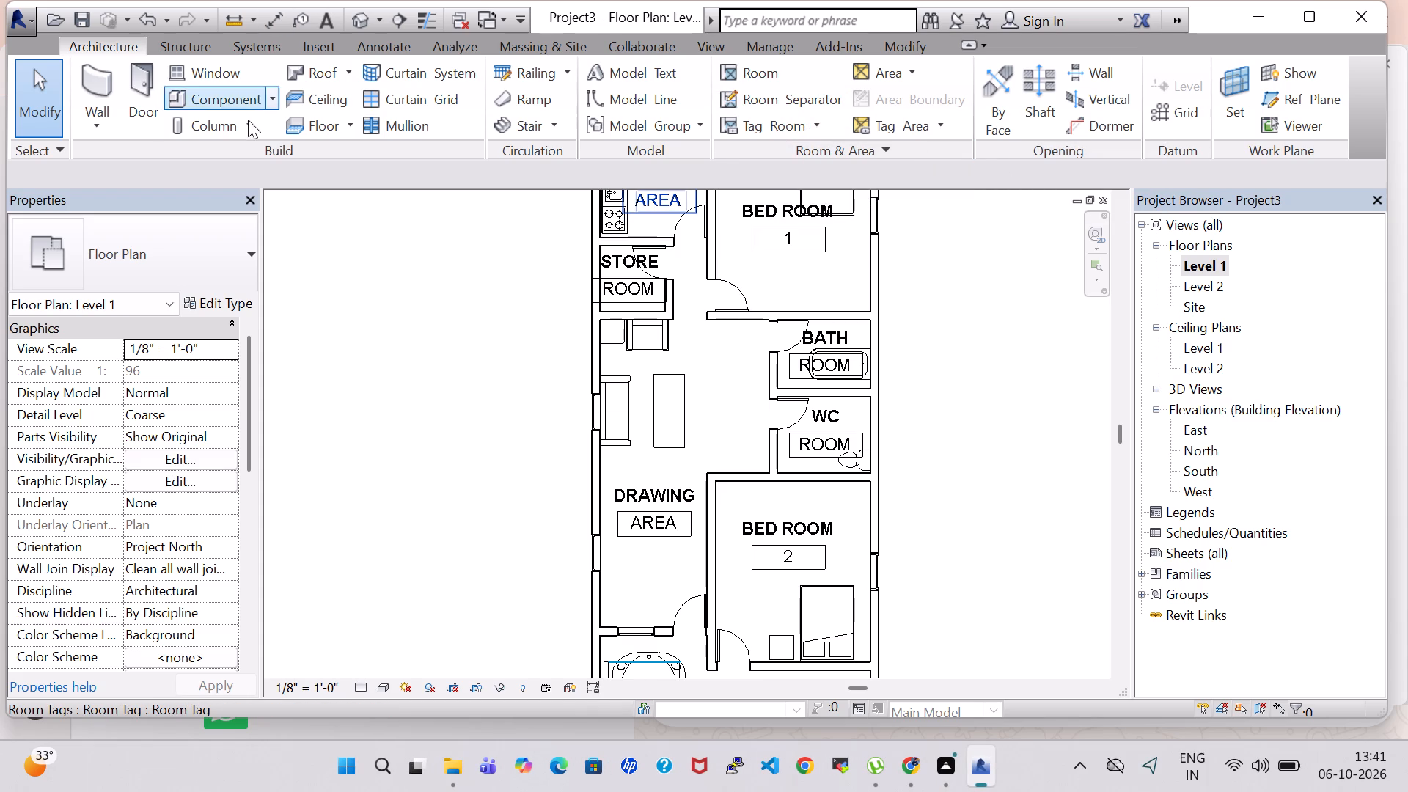
click(212, 98)
click(890, 115)
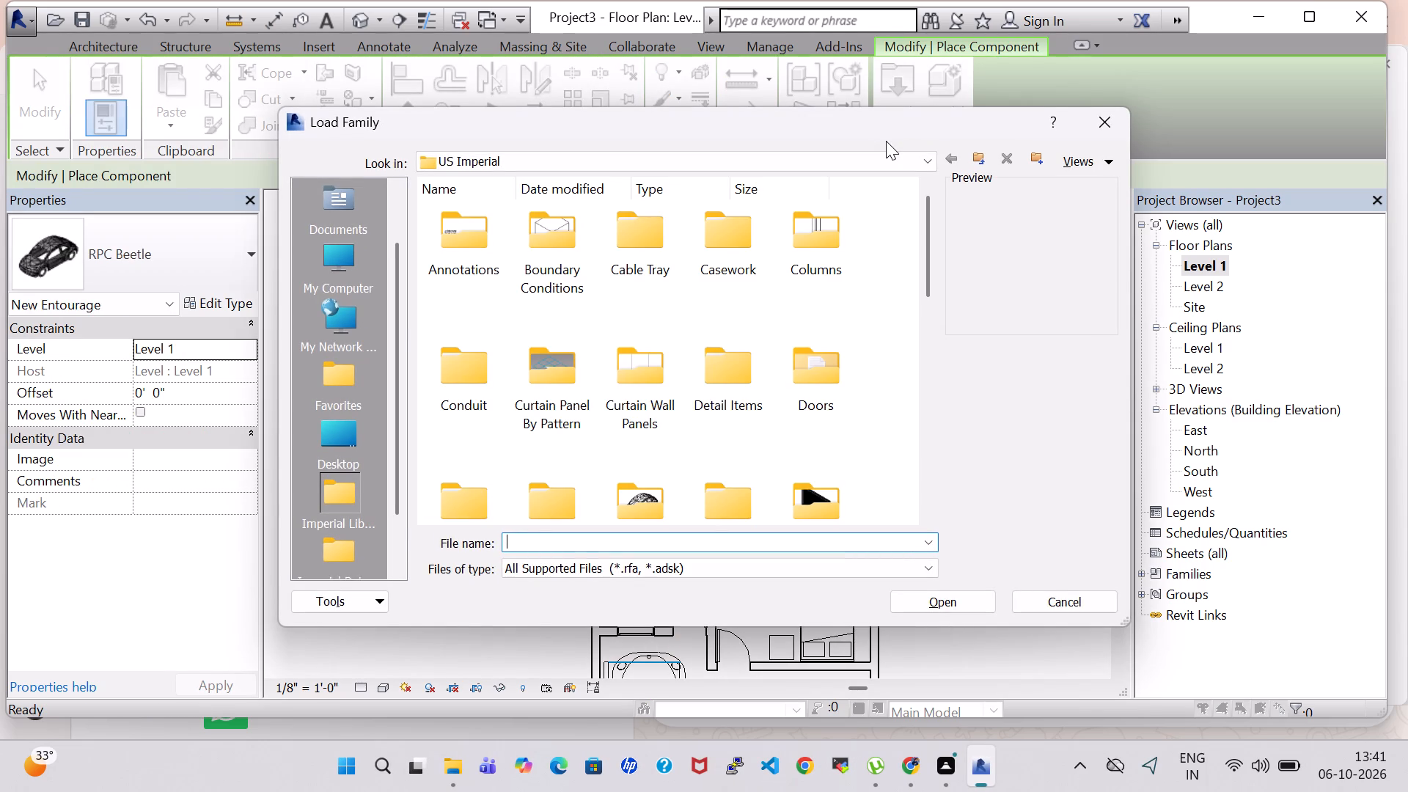
scroll(835, 208, down, 1)
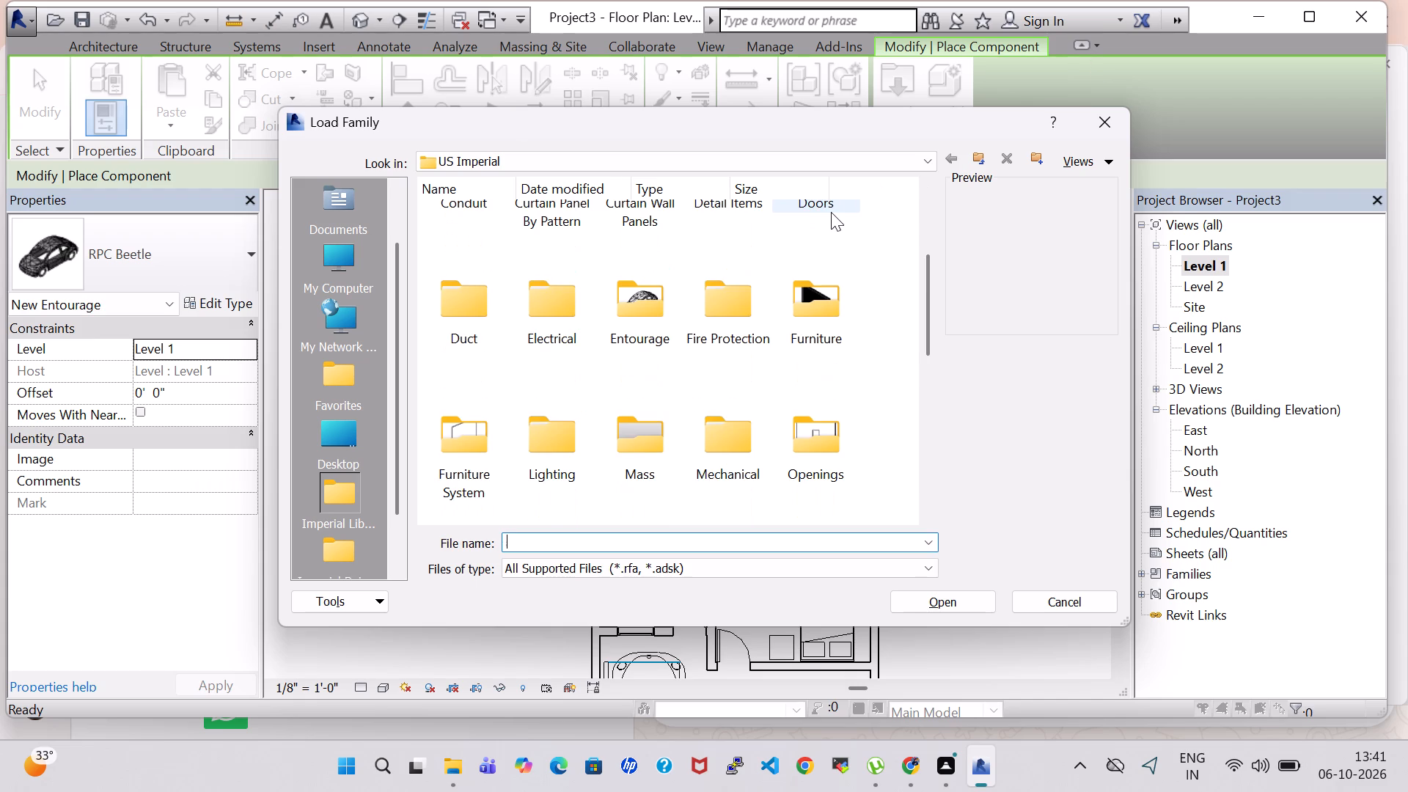
scroll(751, 393, down, 2)
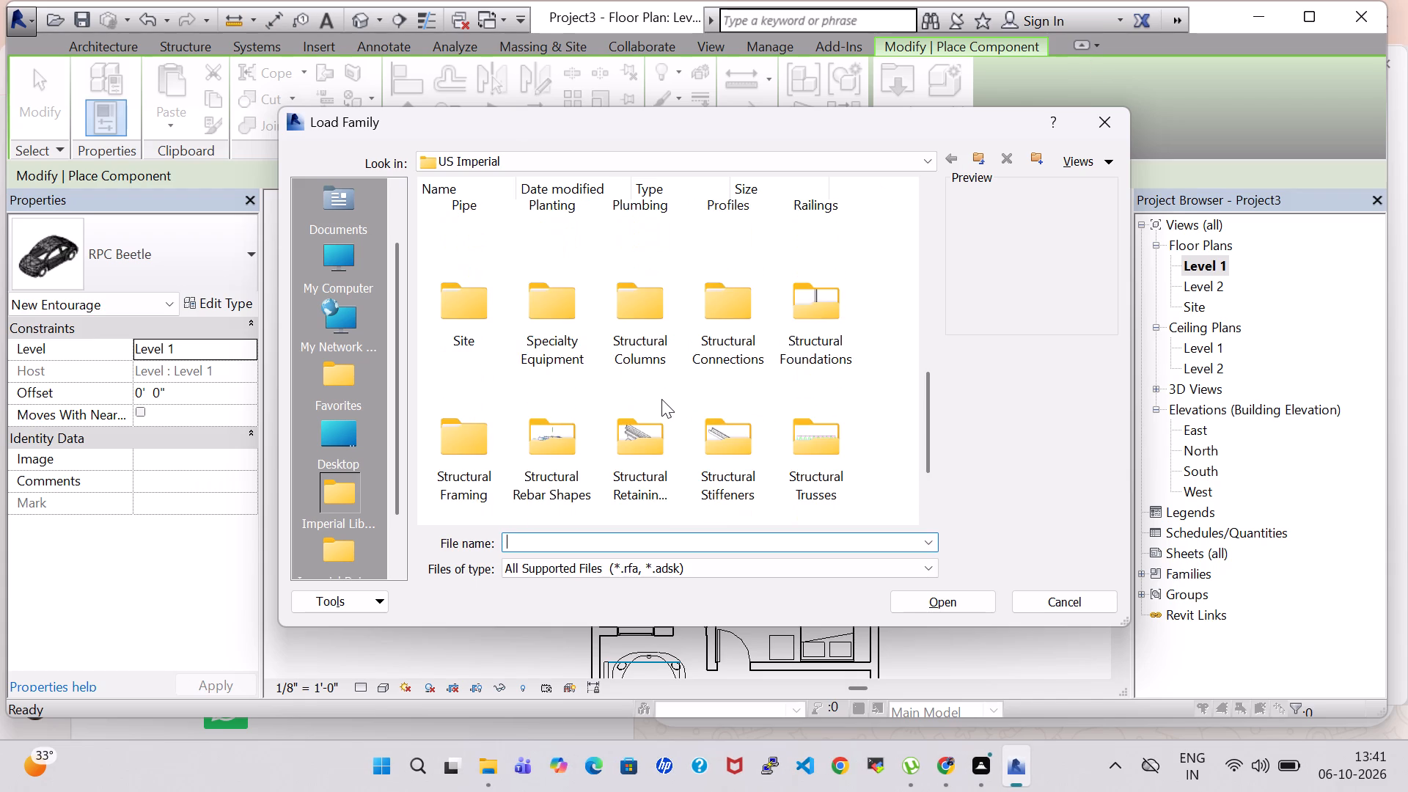
scroll(658, 403, down, 2)
scroll(659, 361, up, 10)
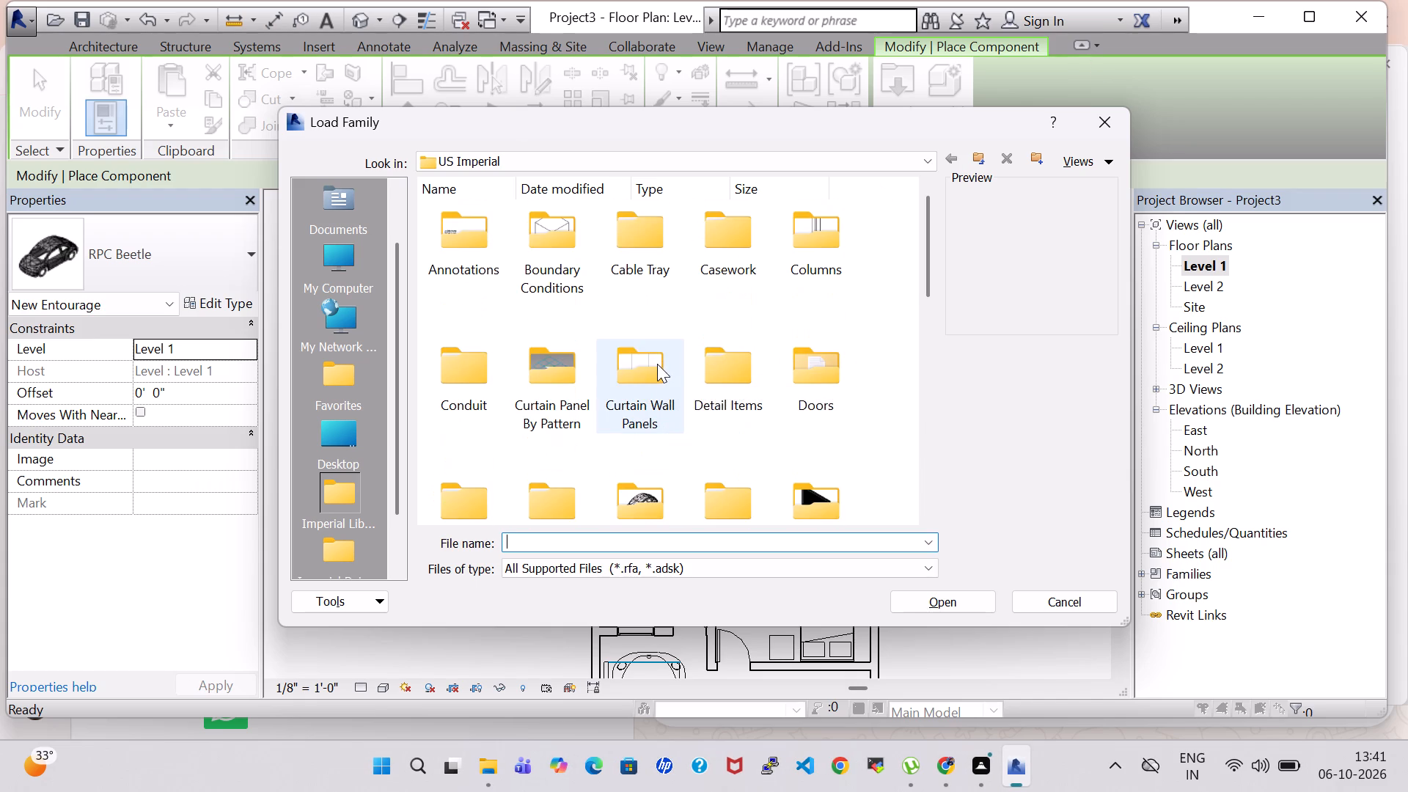
click(634, 307)
key(v)
scroll(670, 327, down, 2)
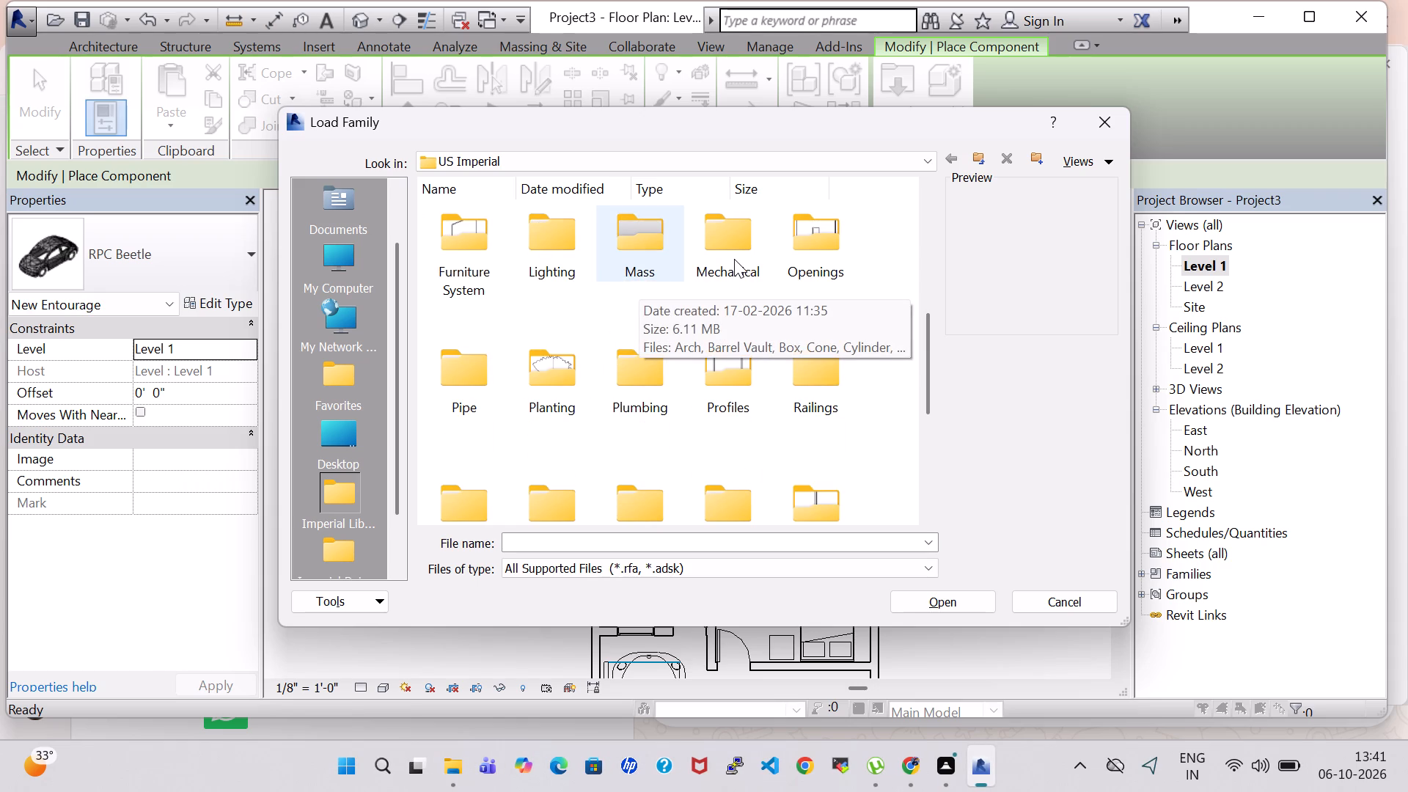
scroll(793, 417, down, 1)
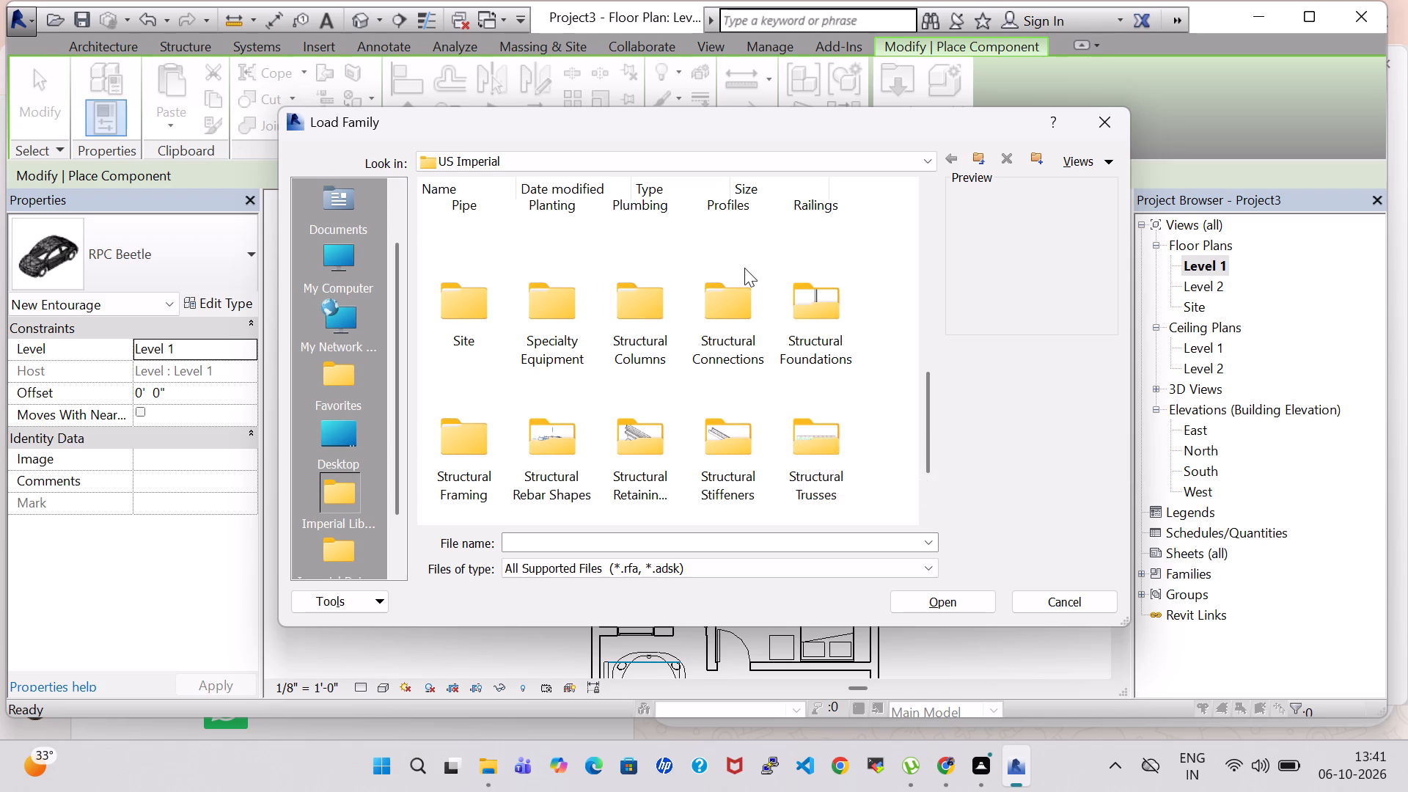
scroll(750, 278, up, 1)
scroll(750, 278, down, 2)
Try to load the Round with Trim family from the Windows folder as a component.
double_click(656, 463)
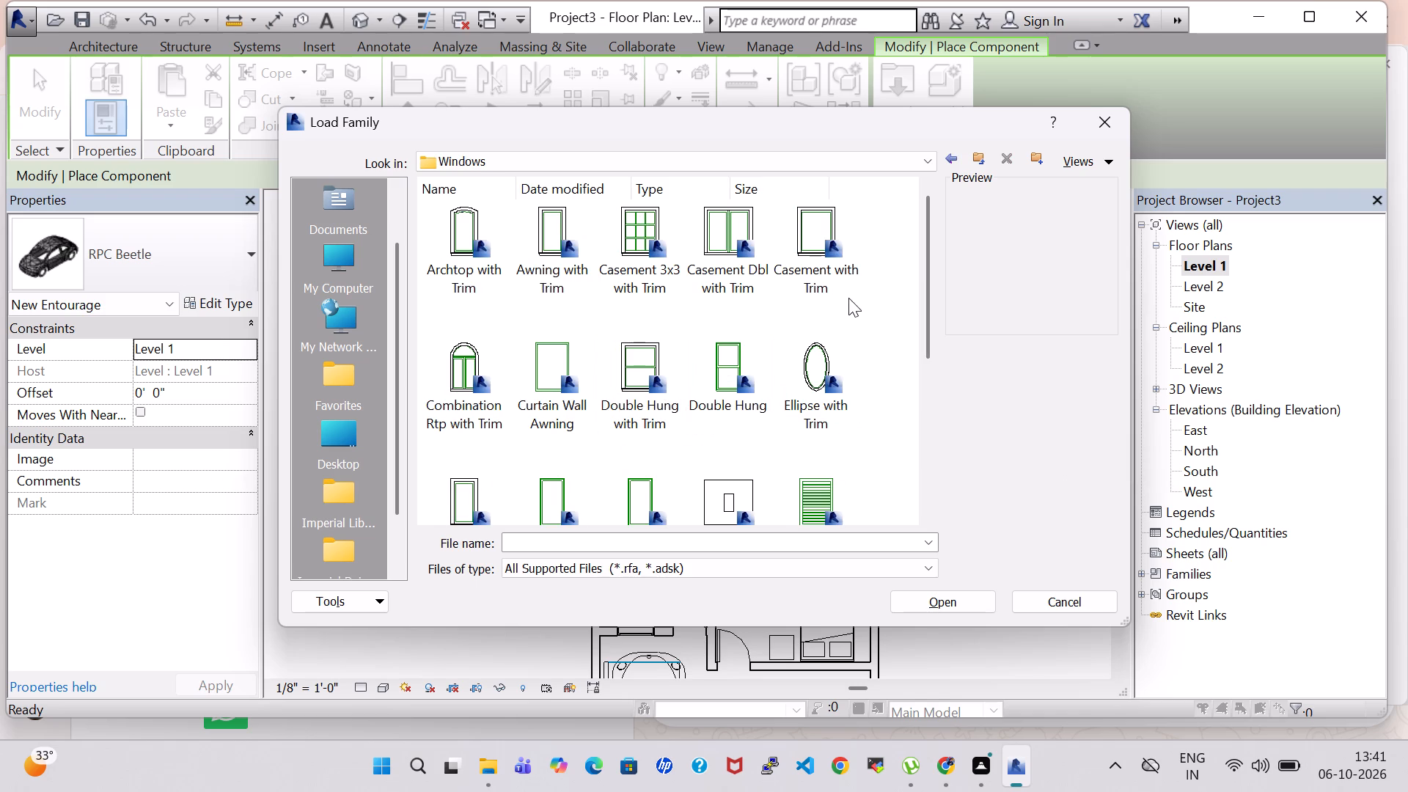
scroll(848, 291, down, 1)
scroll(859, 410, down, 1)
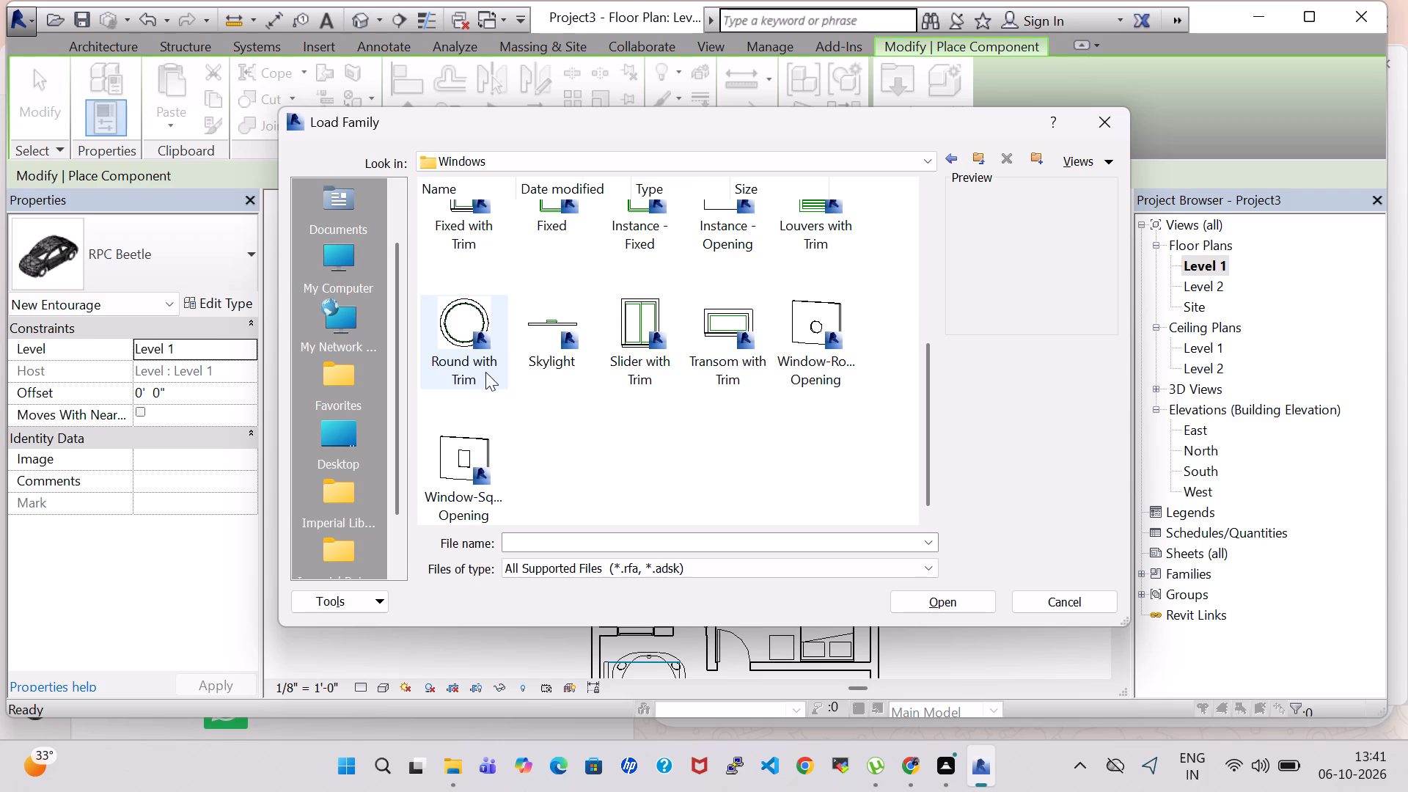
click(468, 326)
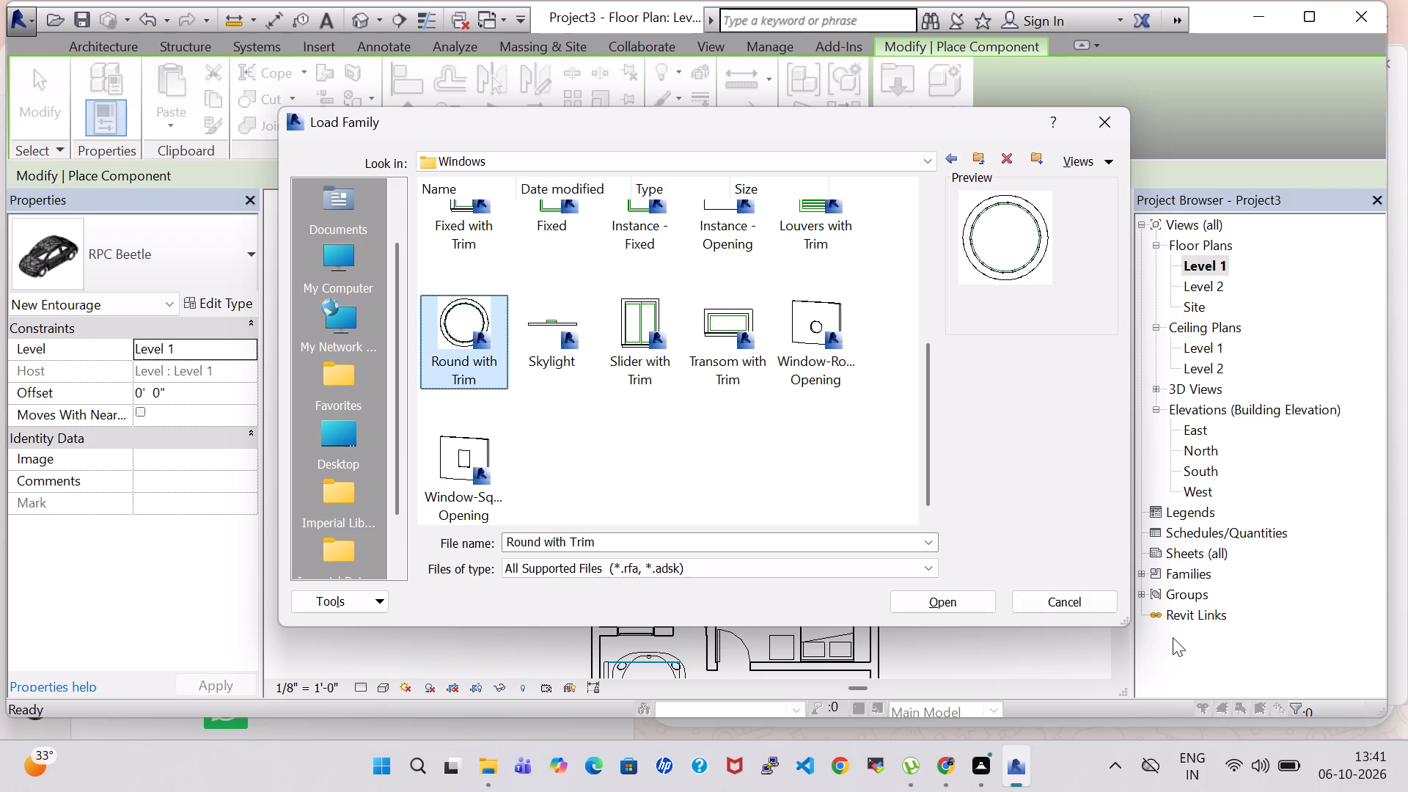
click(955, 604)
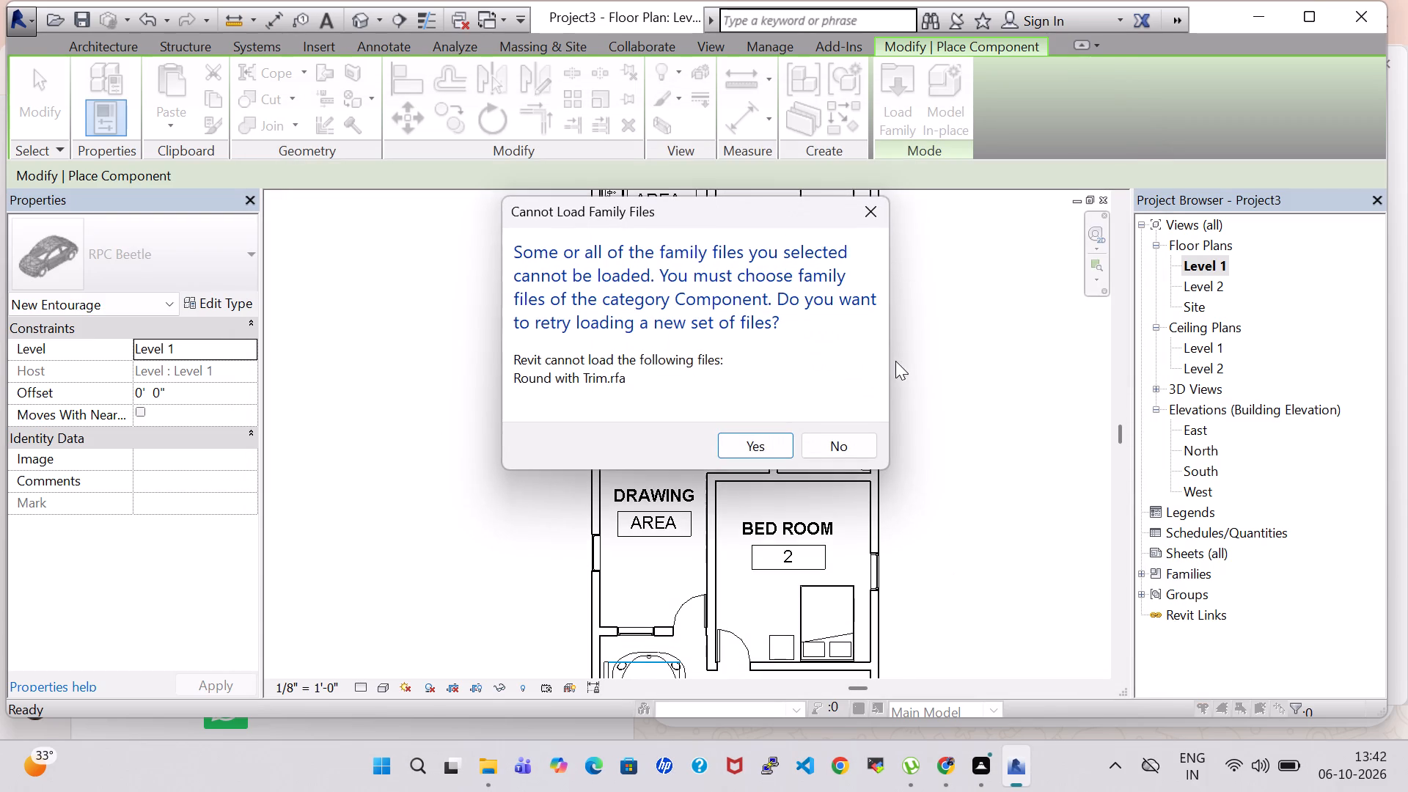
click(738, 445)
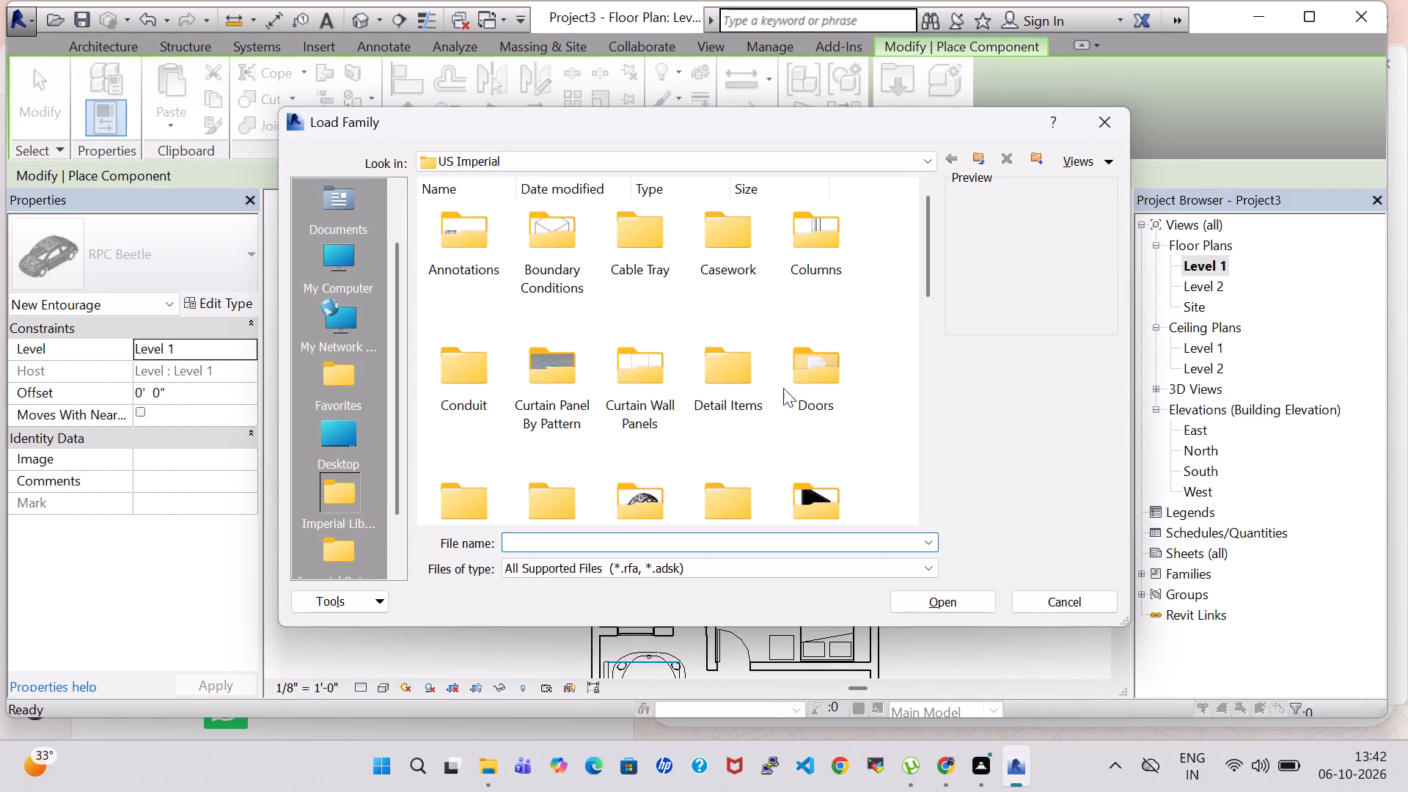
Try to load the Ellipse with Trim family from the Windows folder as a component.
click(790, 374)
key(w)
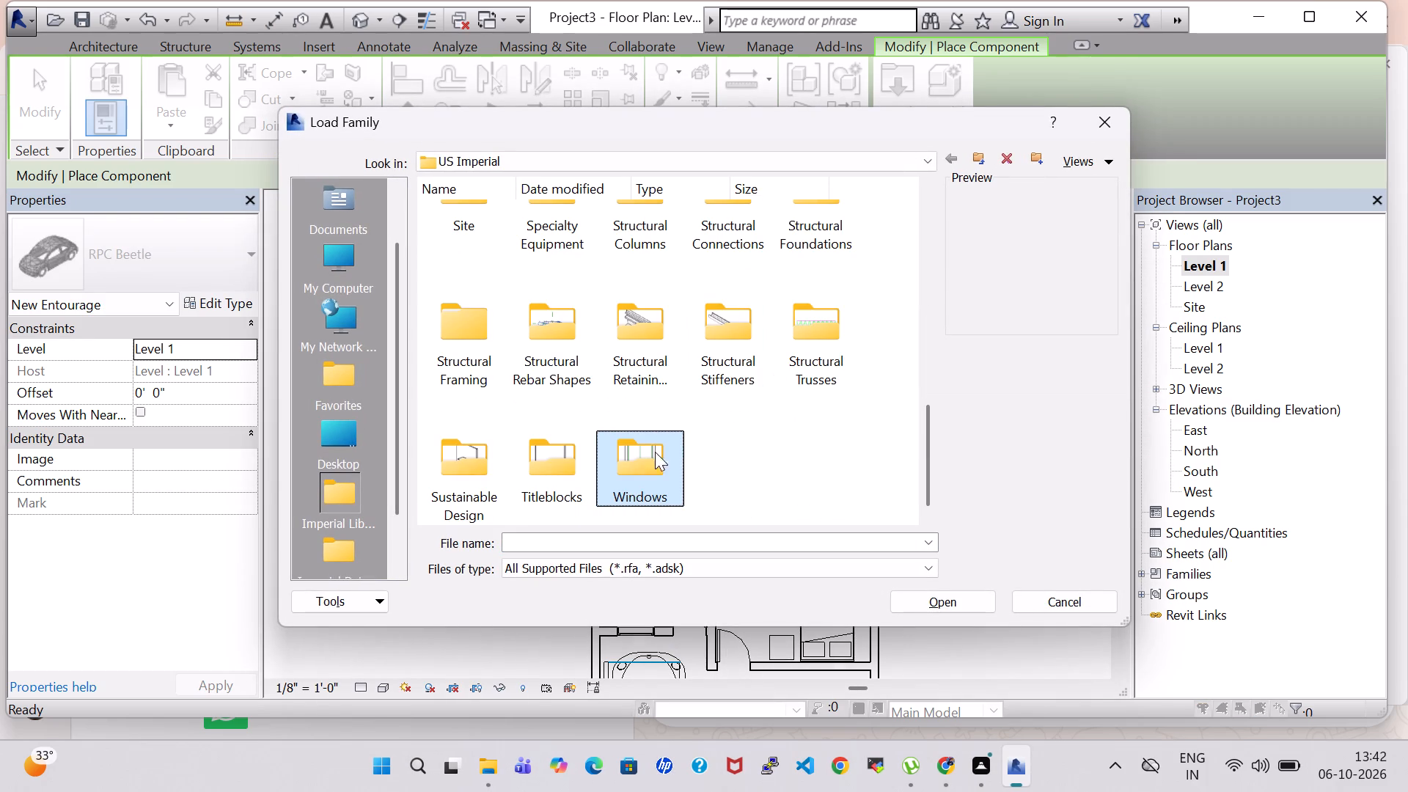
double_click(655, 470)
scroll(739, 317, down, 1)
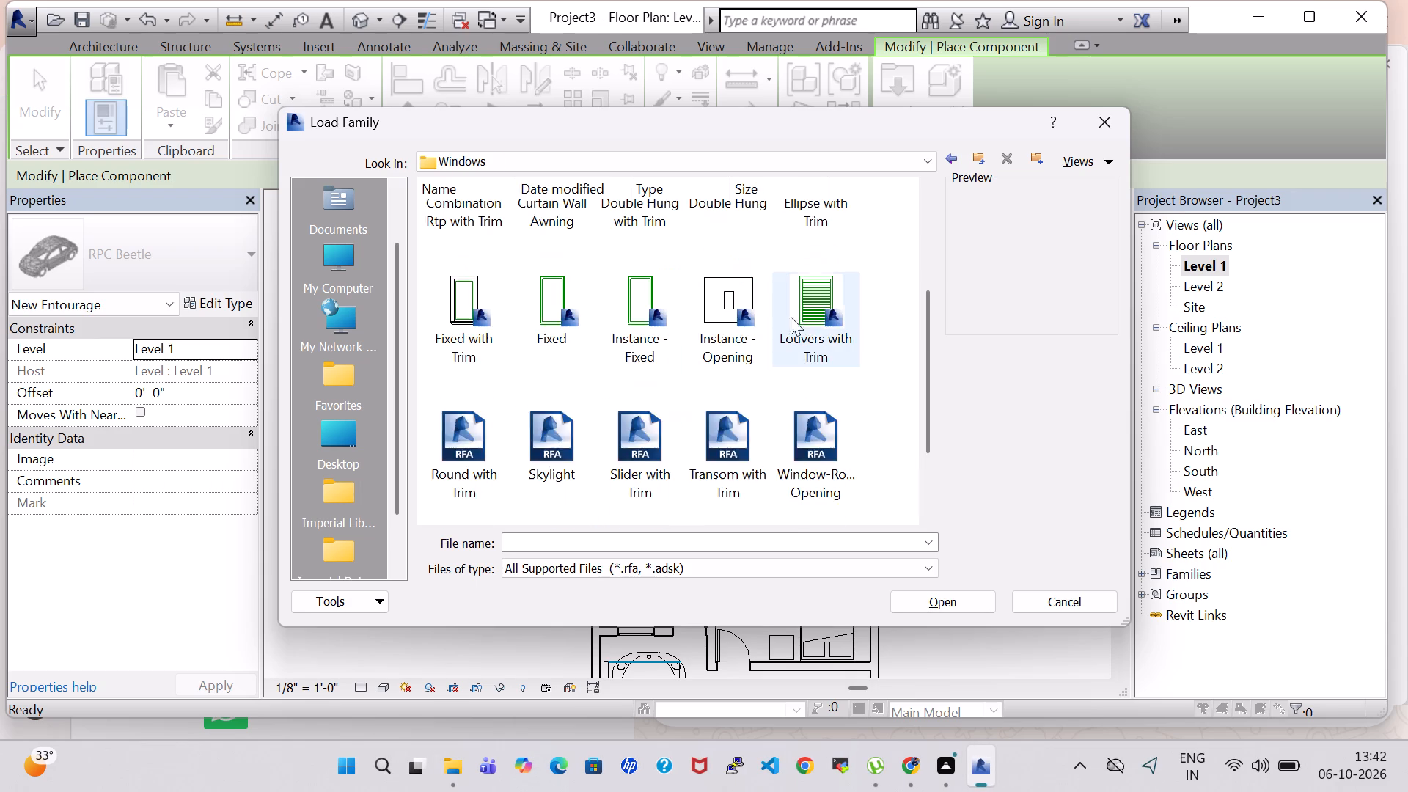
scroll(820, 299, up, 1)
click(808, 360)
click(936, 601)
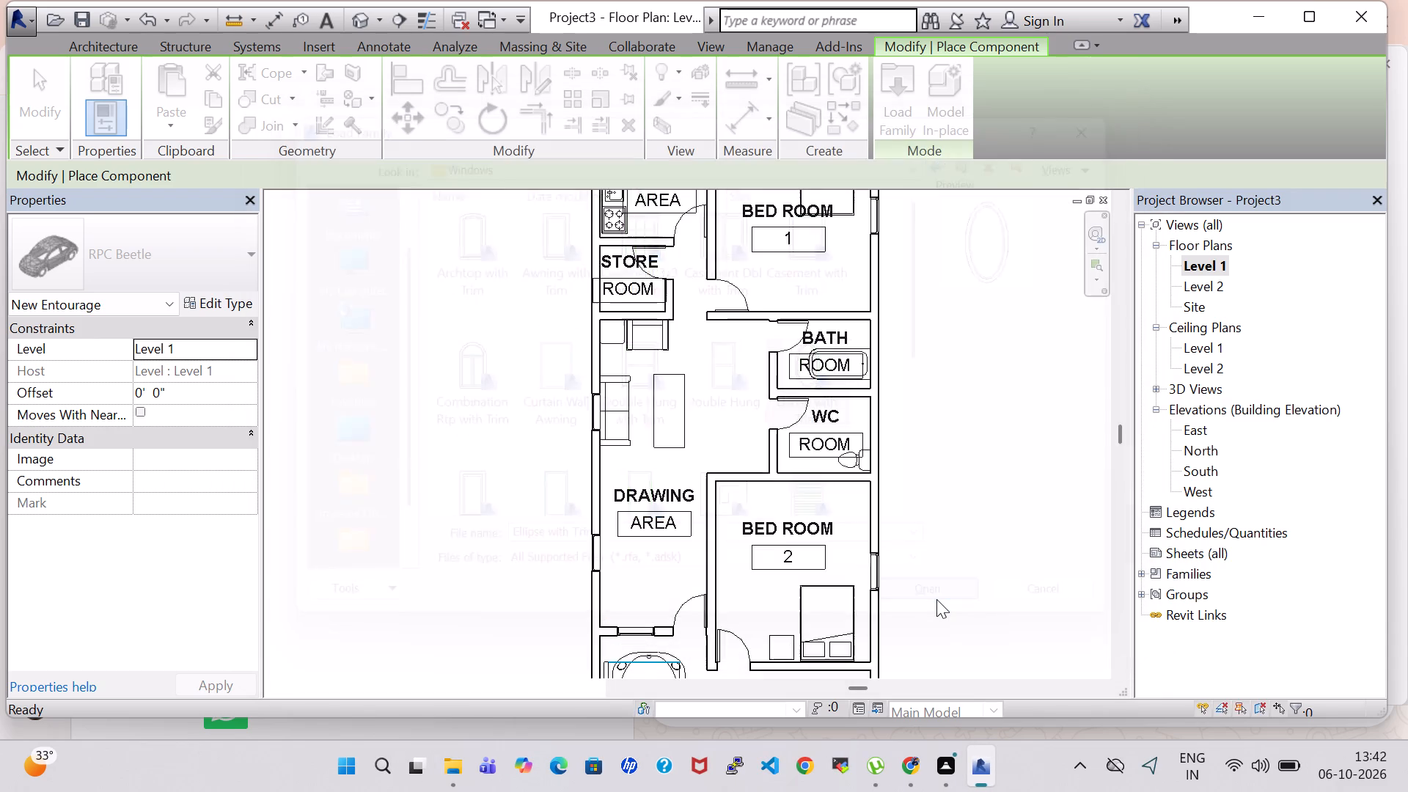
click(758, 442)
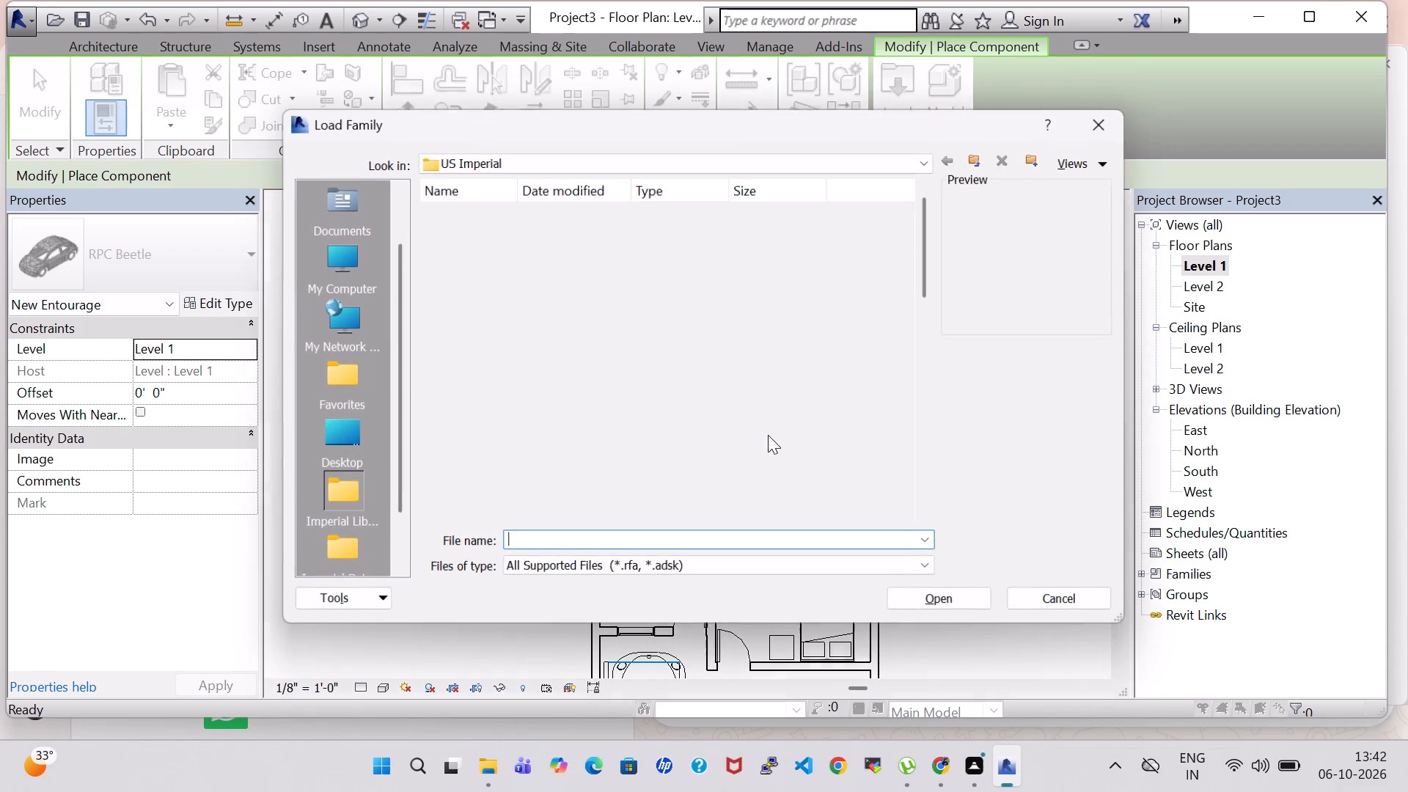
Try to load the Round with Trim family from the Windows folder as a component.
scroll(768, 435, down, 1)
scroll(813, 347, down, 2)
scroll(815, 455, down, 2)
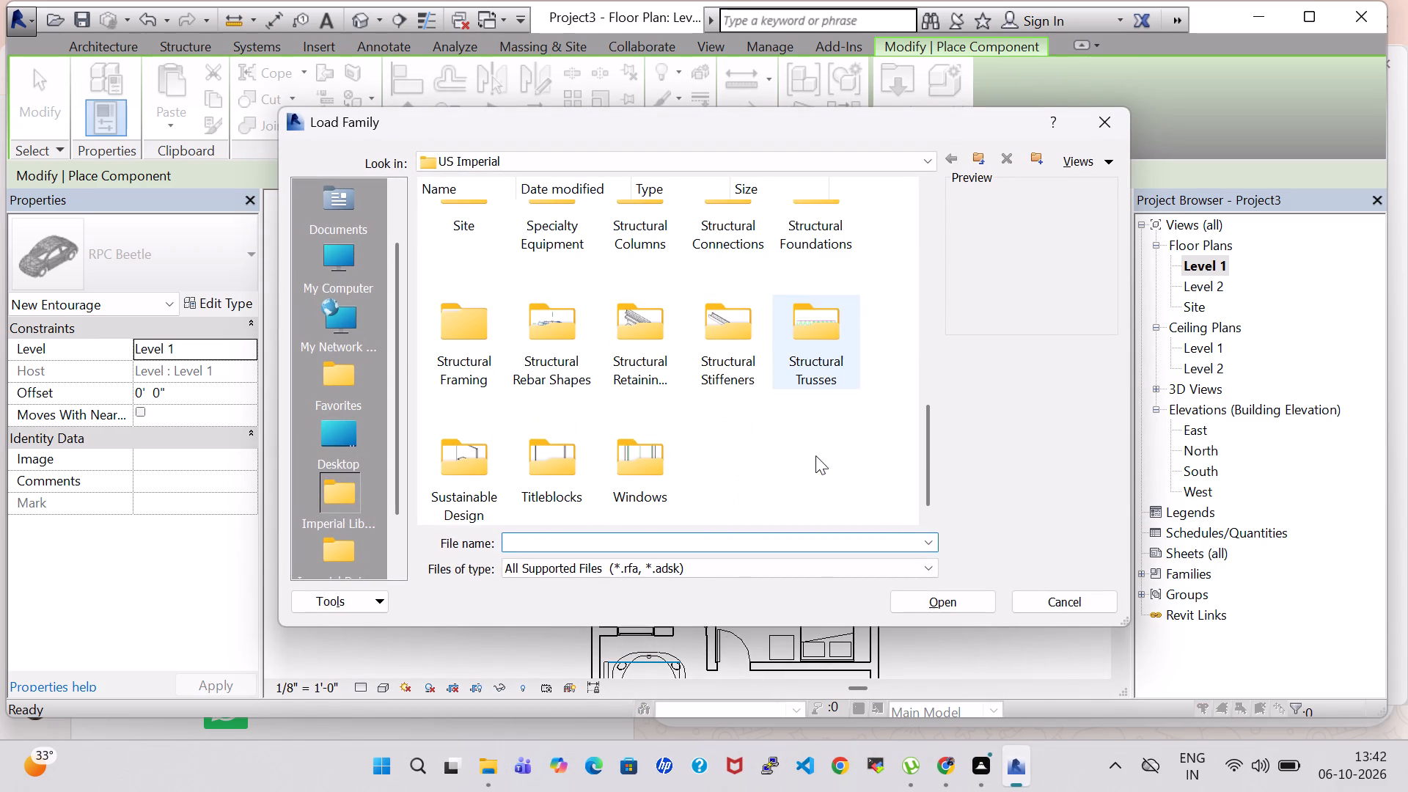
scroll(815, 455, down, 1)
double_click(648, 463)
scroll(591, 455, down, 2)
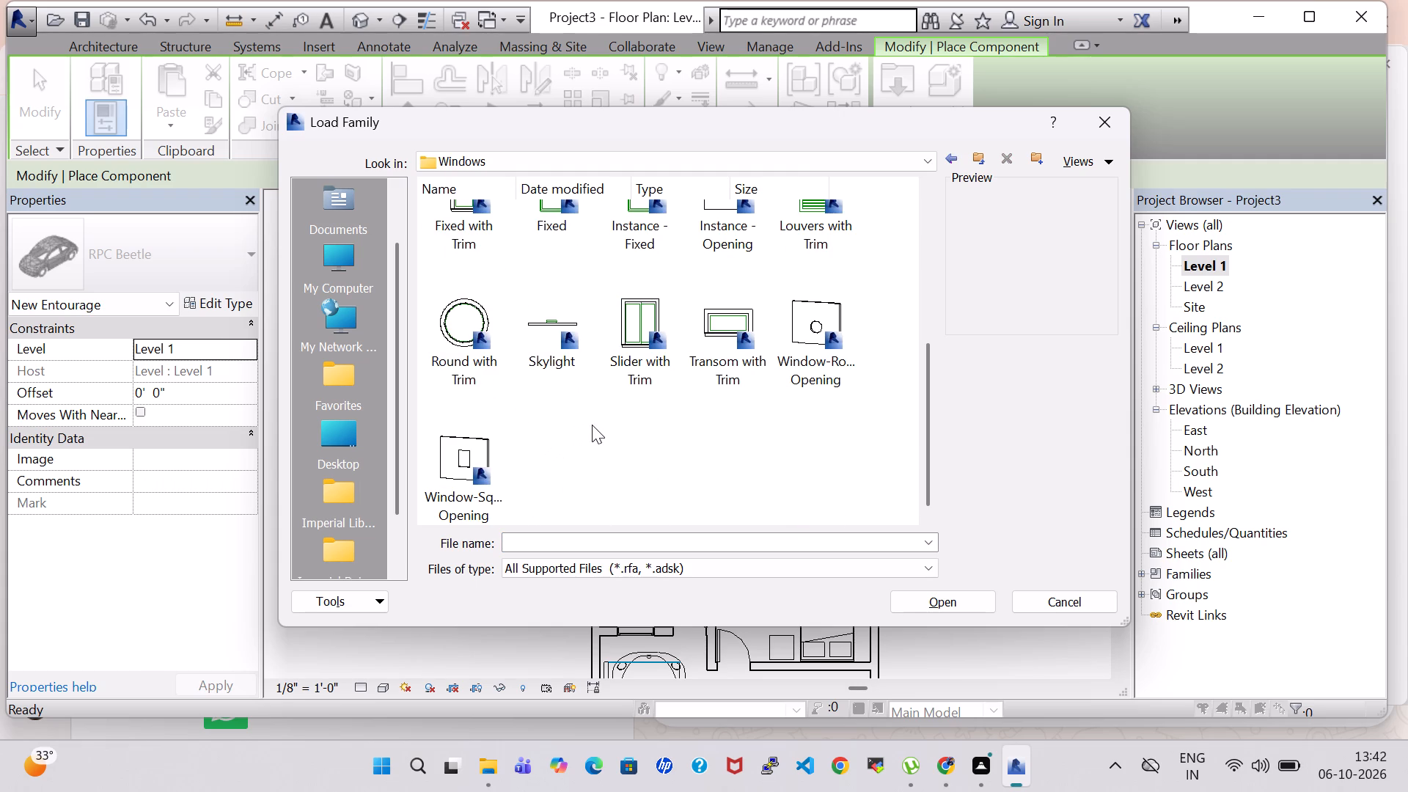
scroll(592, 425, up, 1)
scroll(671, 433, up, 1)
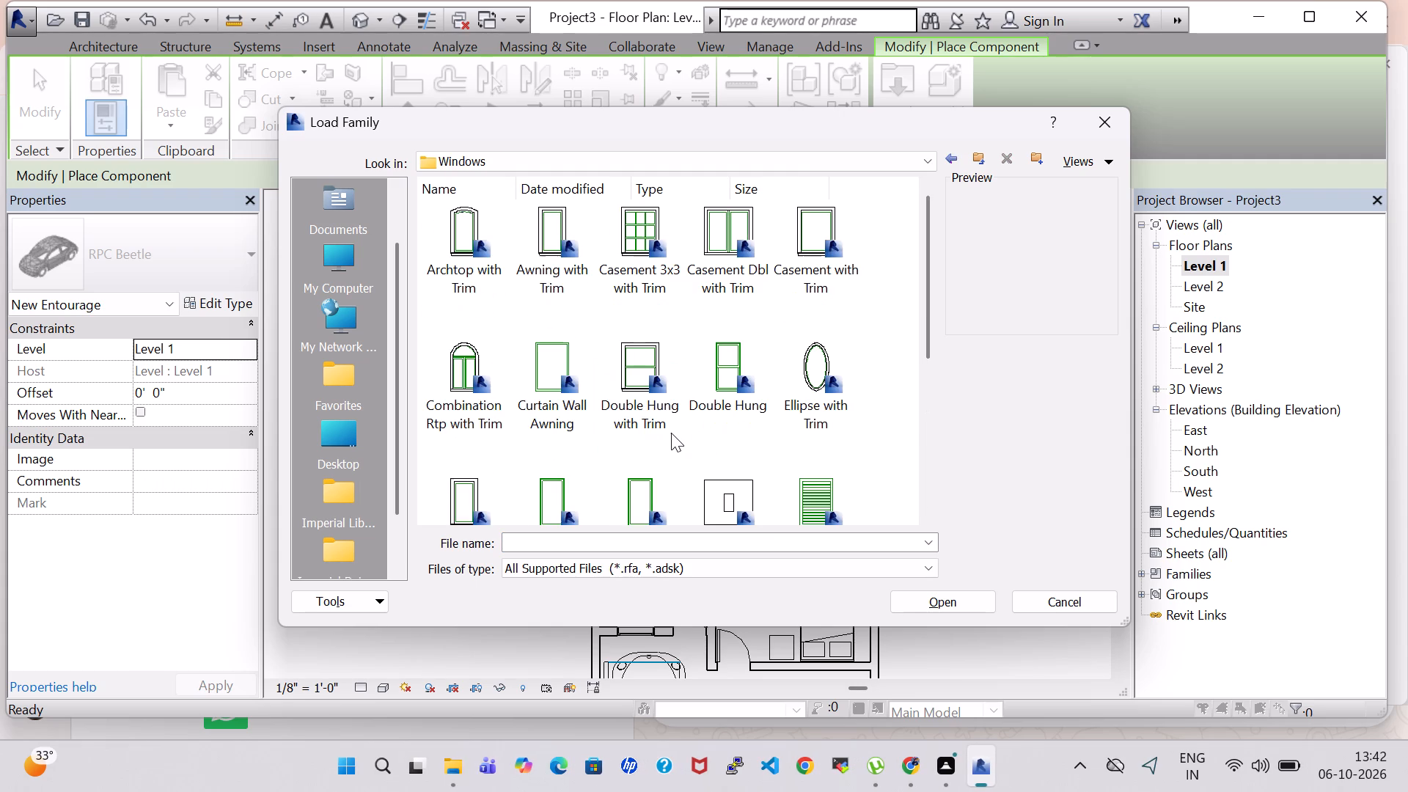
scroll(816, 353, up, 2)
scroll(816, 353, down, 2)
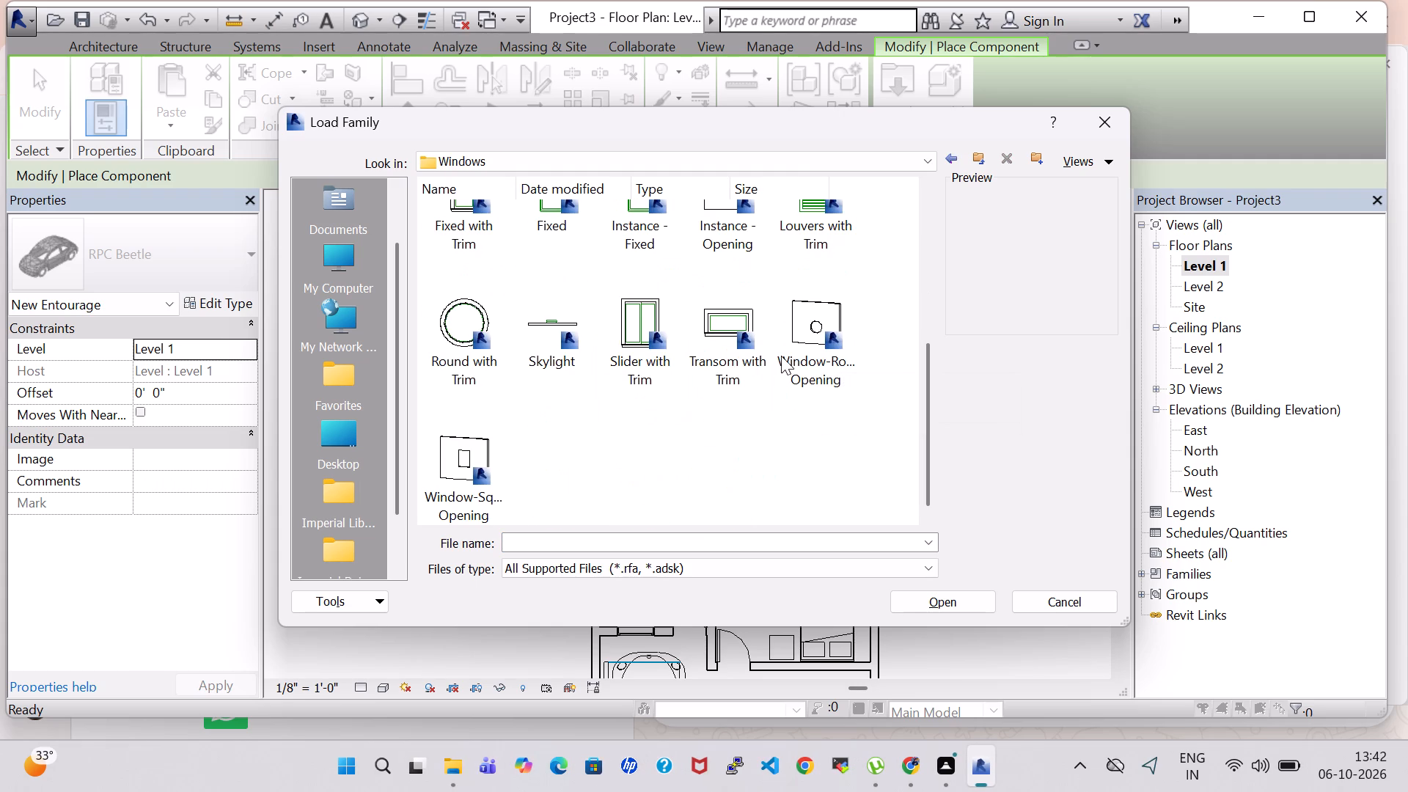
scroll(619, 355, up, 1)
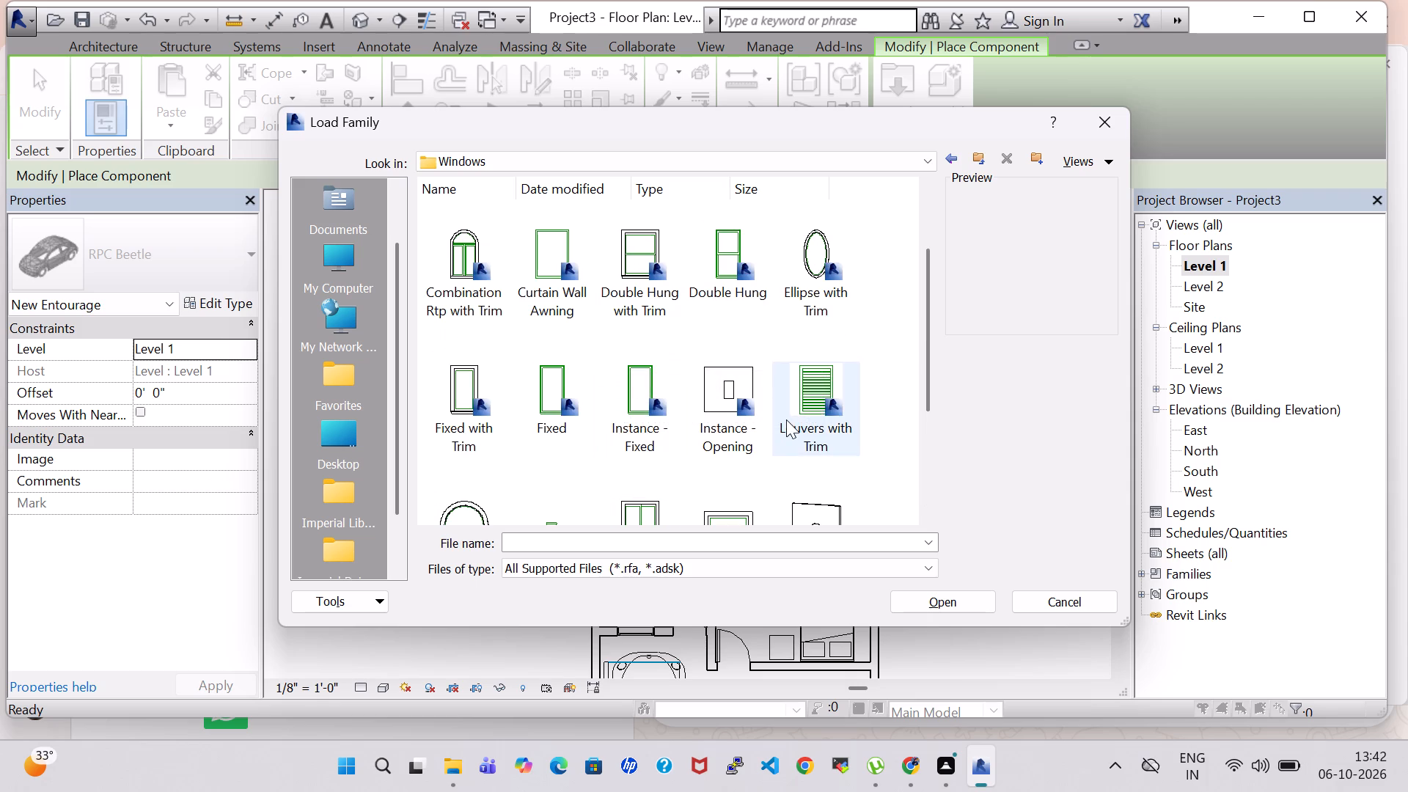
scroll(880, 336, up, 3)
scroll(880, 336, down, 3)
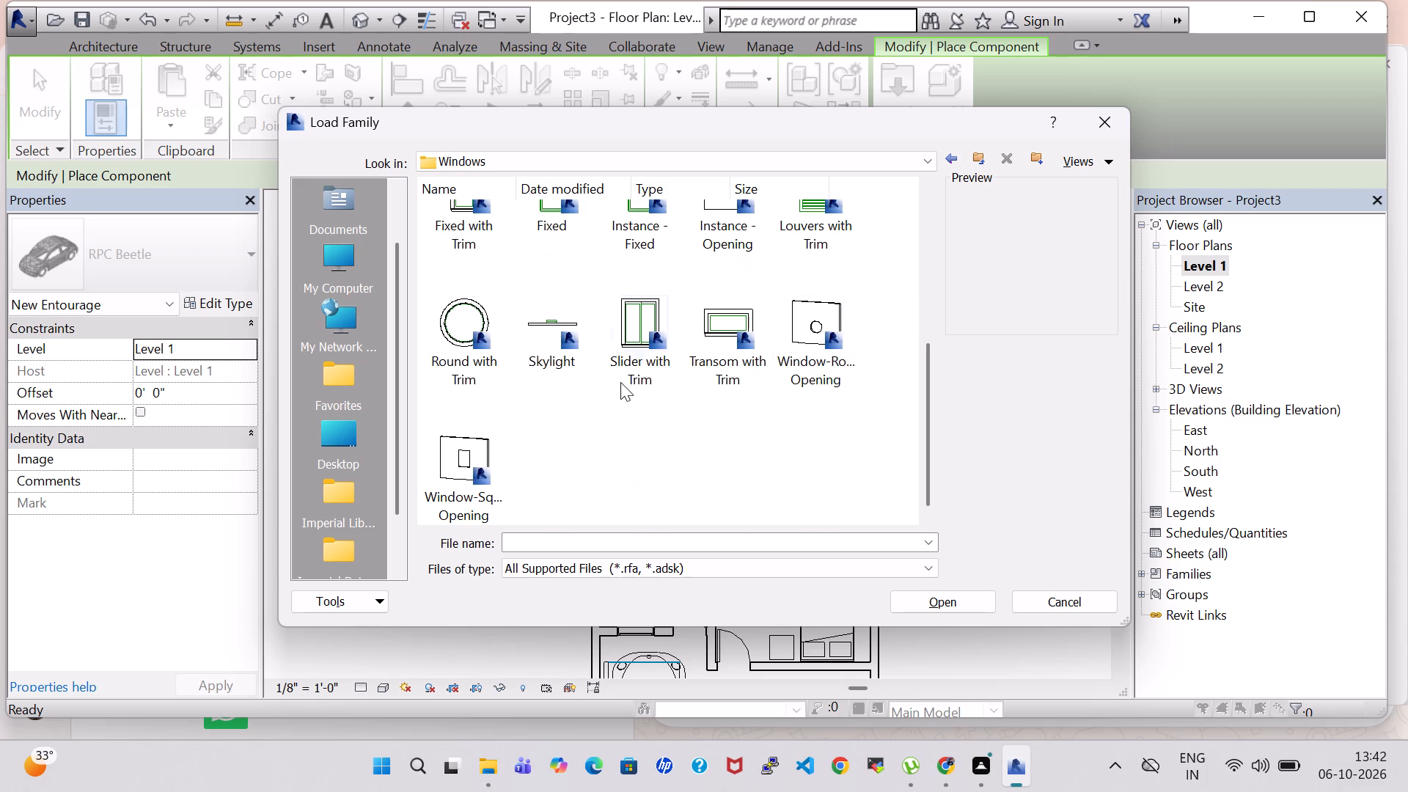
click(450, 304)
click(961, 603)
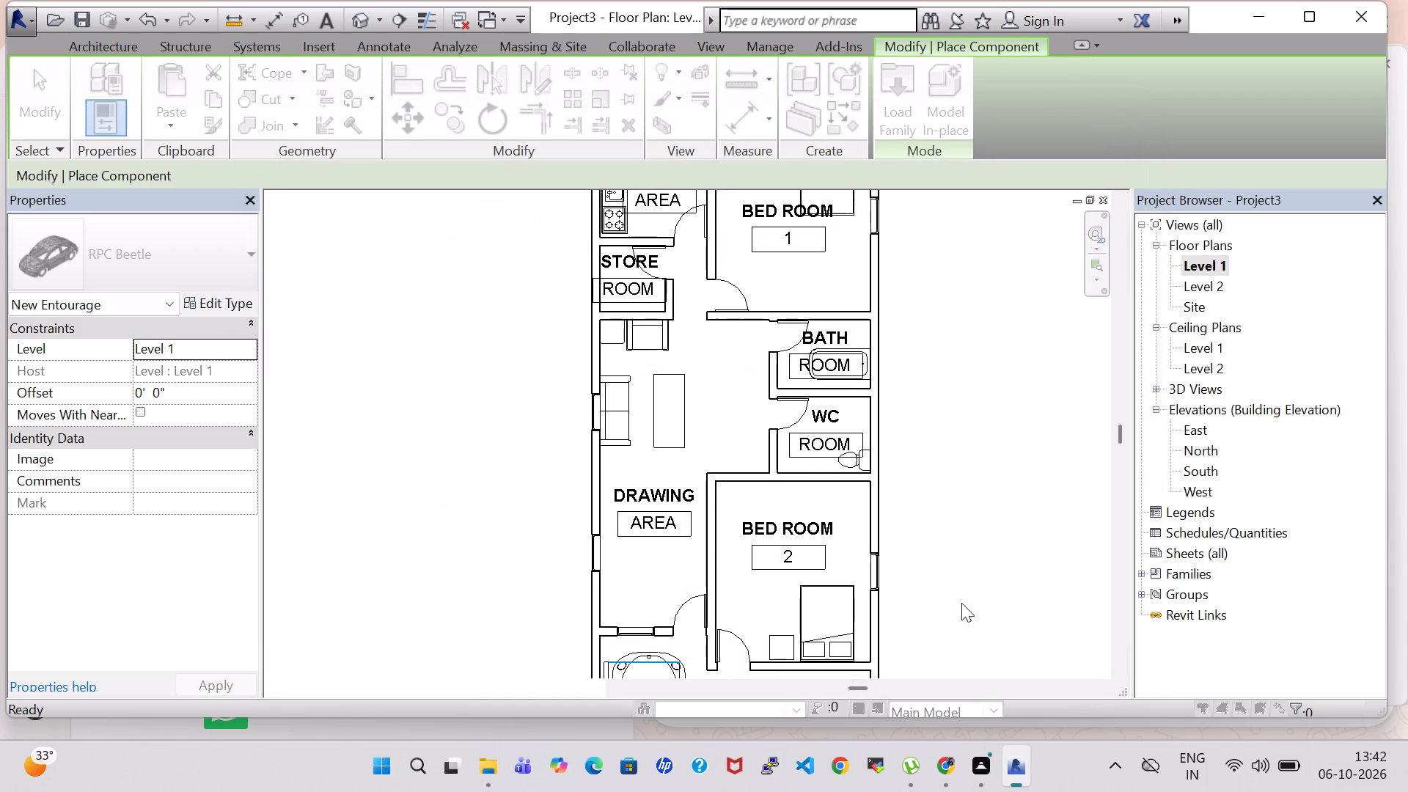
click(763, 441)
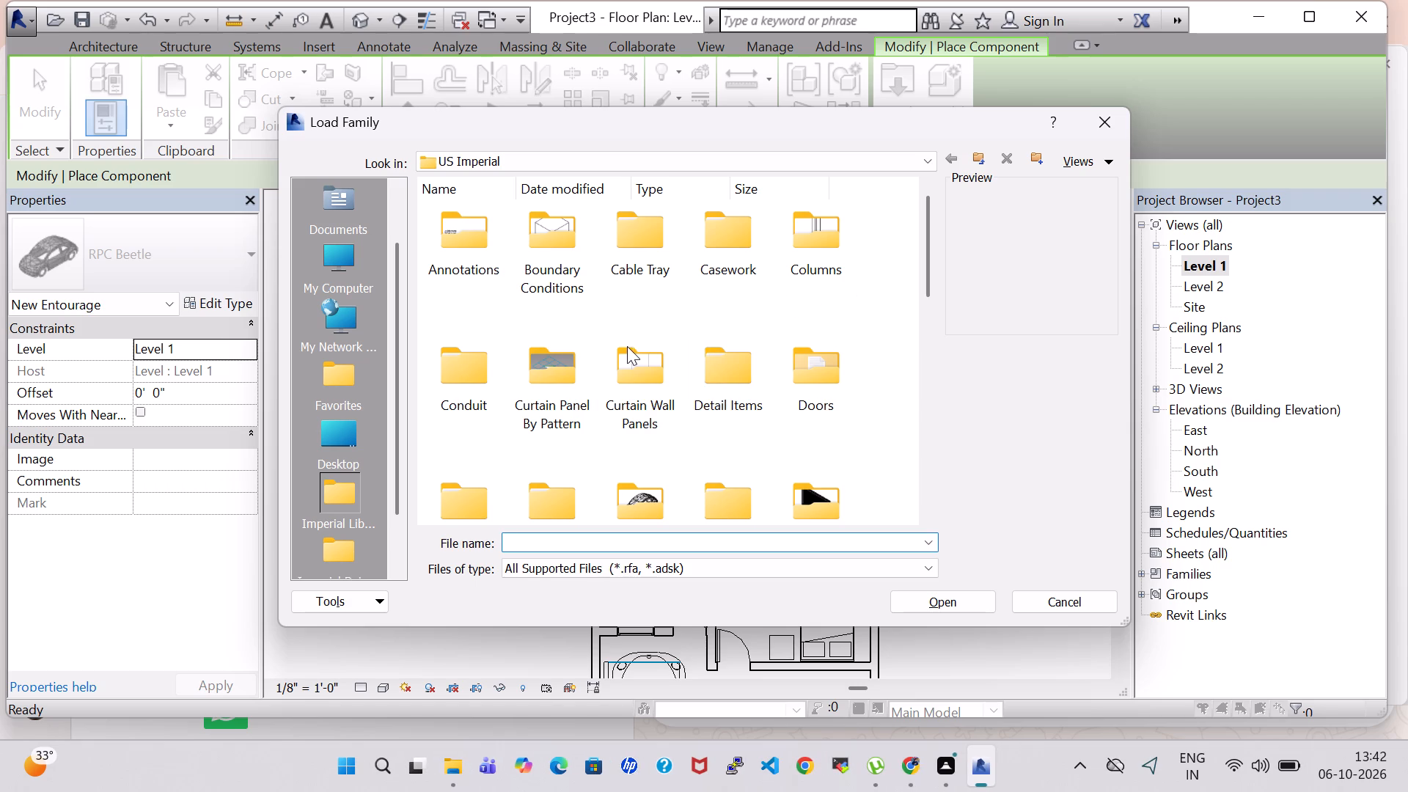
Check the Windows folder of the US Imperial library again, then abandon family loading and end component placement.
scroll(627, 346, down, 6)
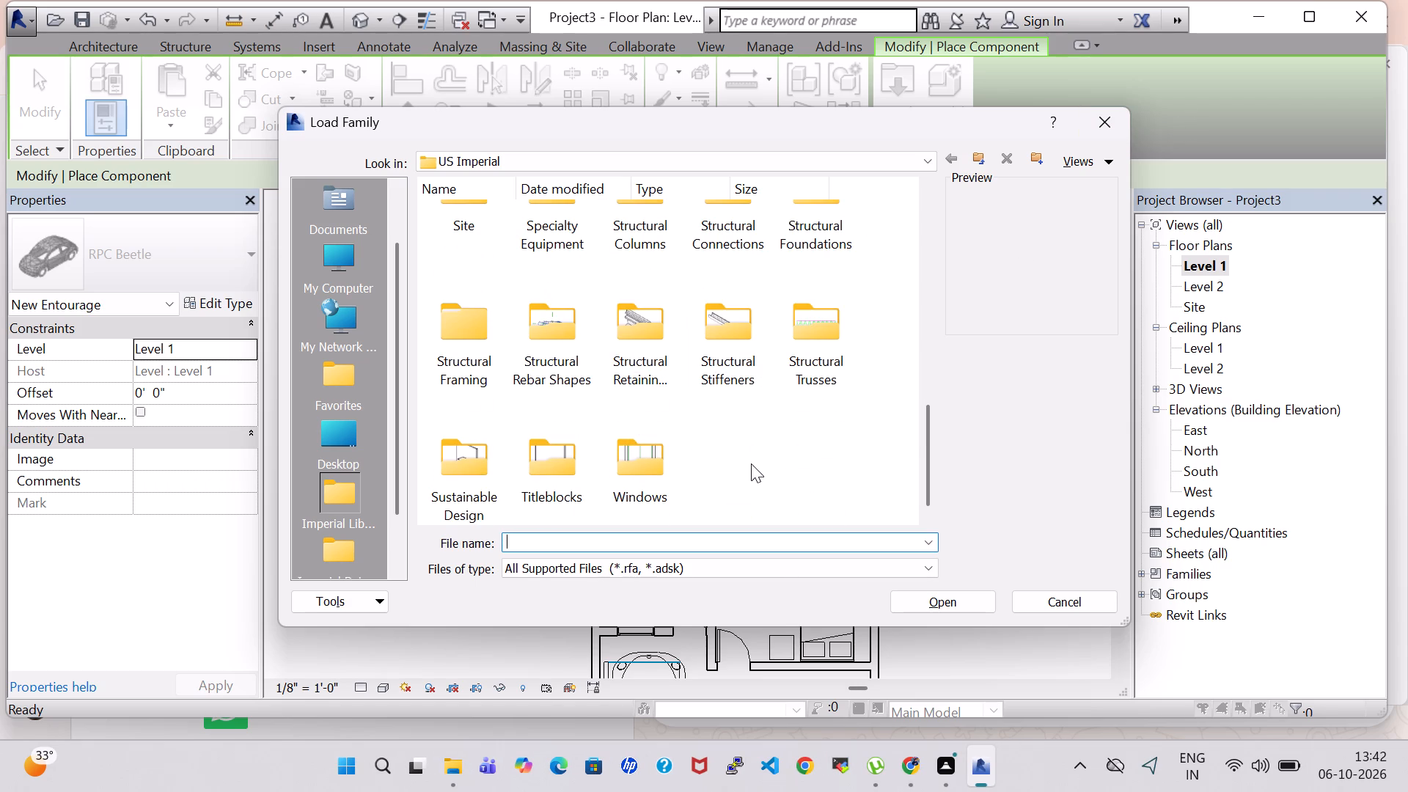
scroll(751, 463, up, 1)
scroll(751, 463, down, 1)
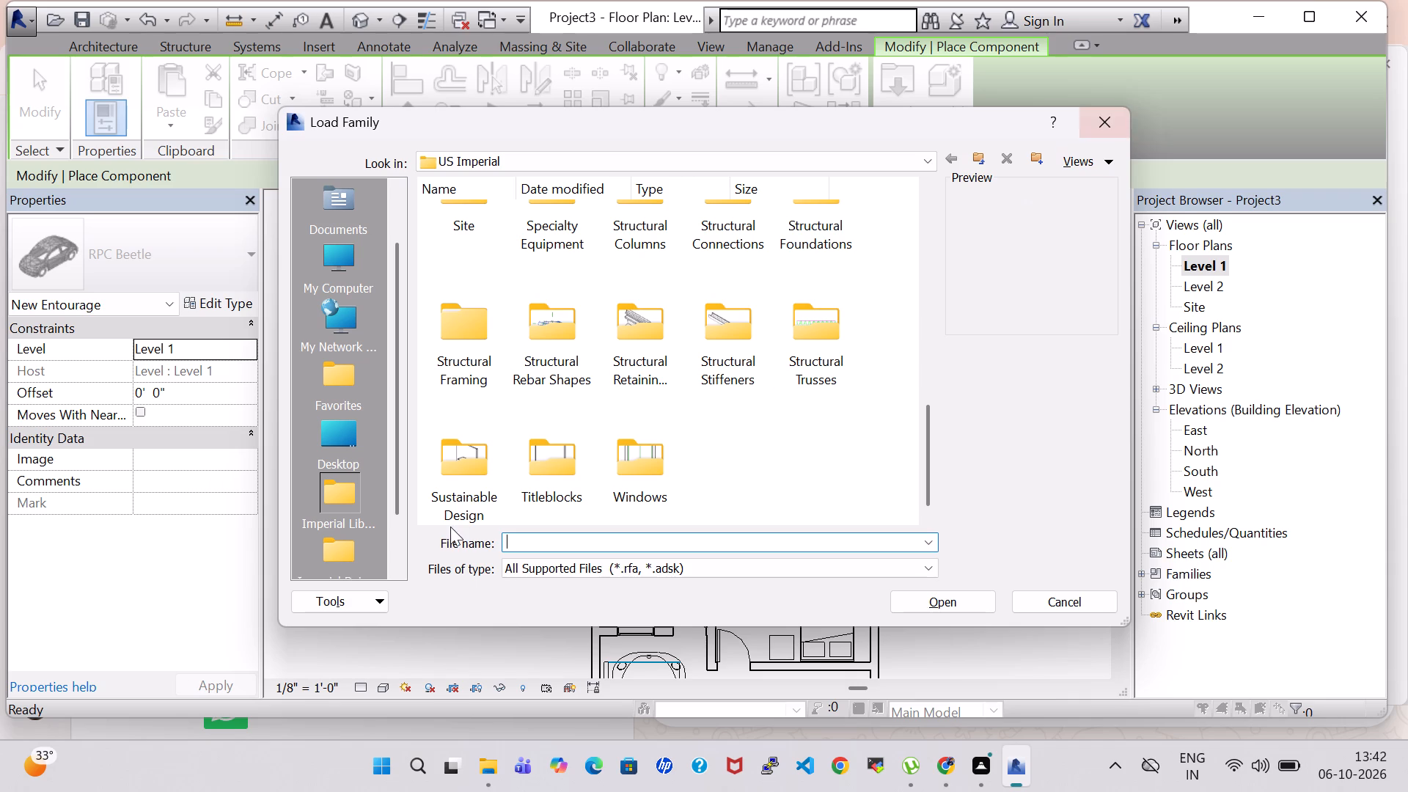
double_click(642, 461)
scroll(675, 309, down, 2)
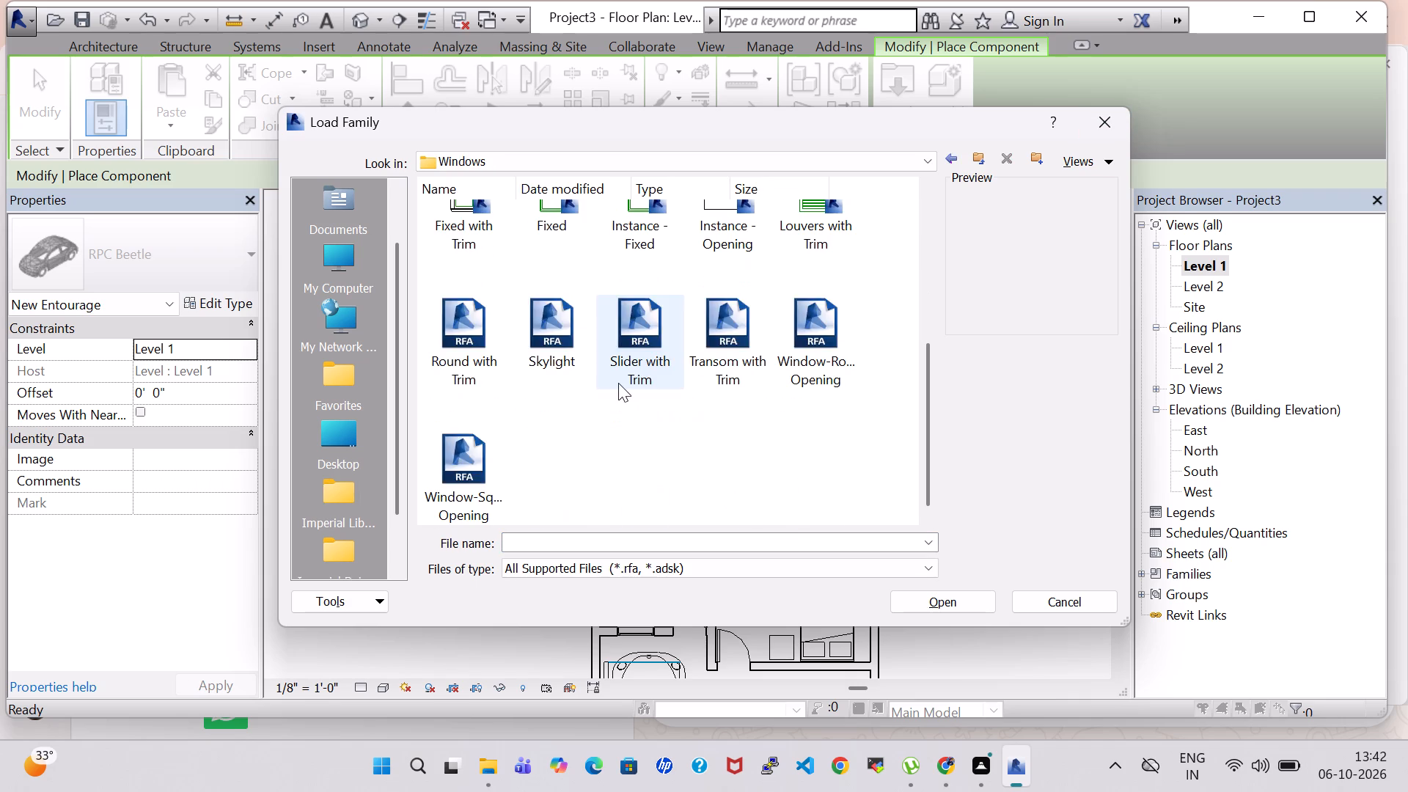
click(1117, 119)
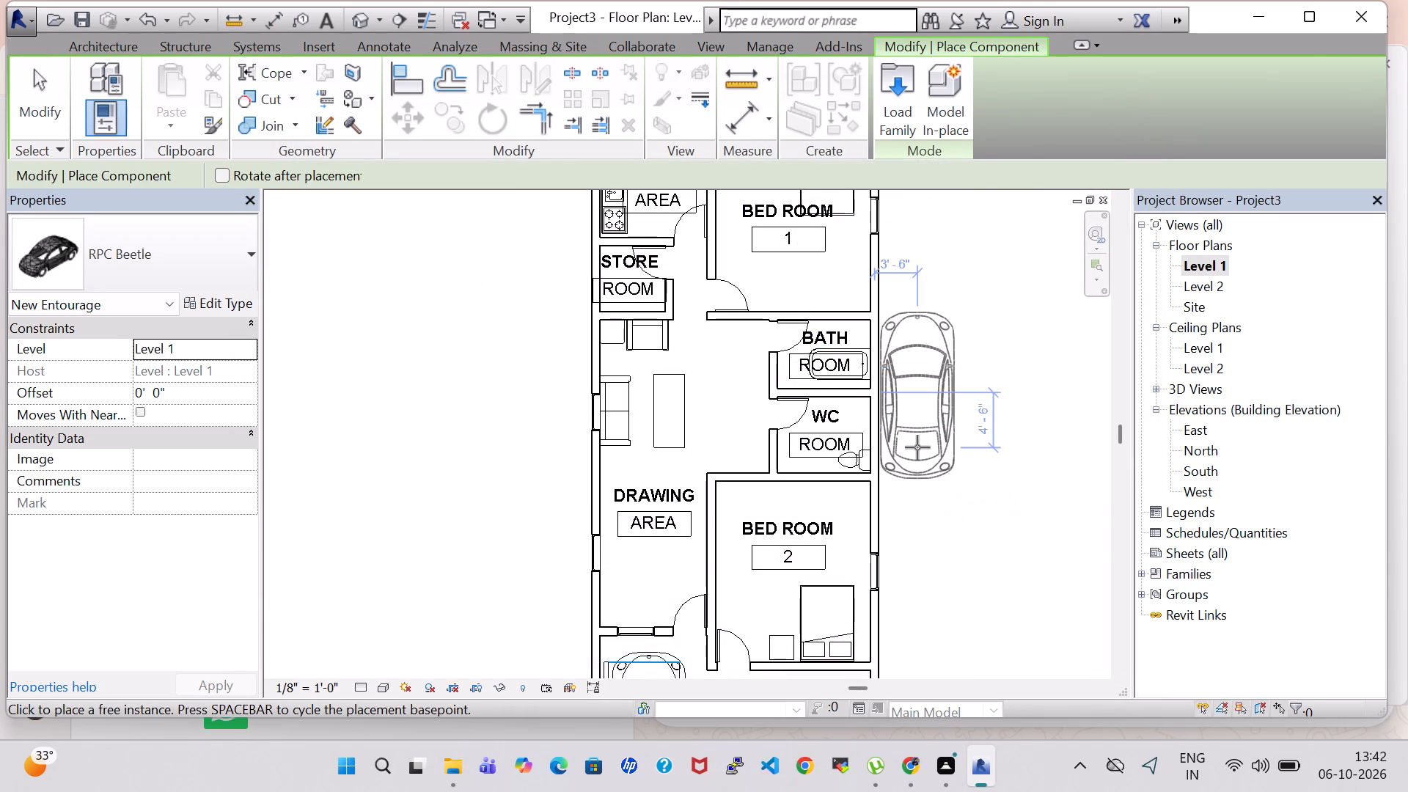
key(Escape)
click(226, 89)
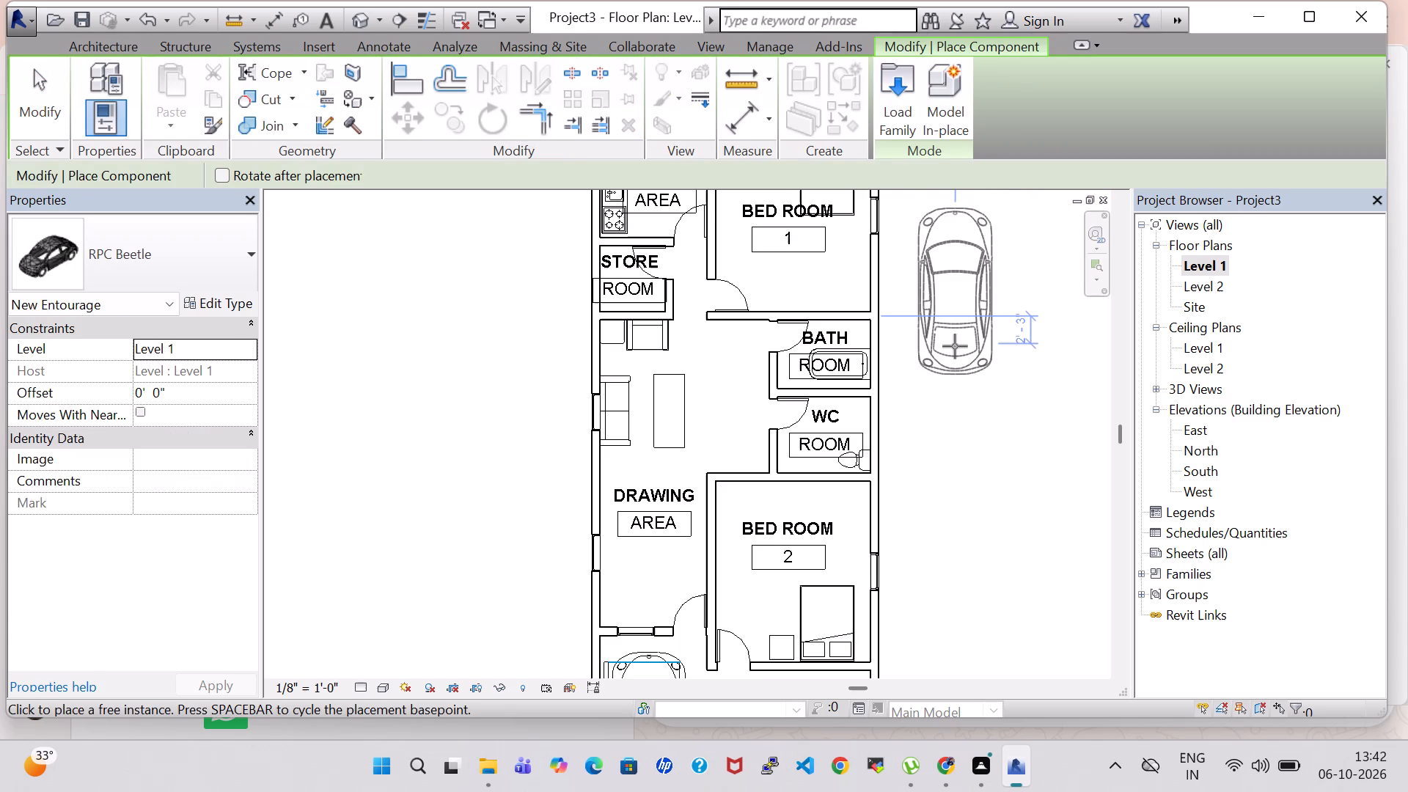
key(Escape)
Start loading a component family again and look through the Tables, Storage and Seating folders under Furniture.
click(228, 93)
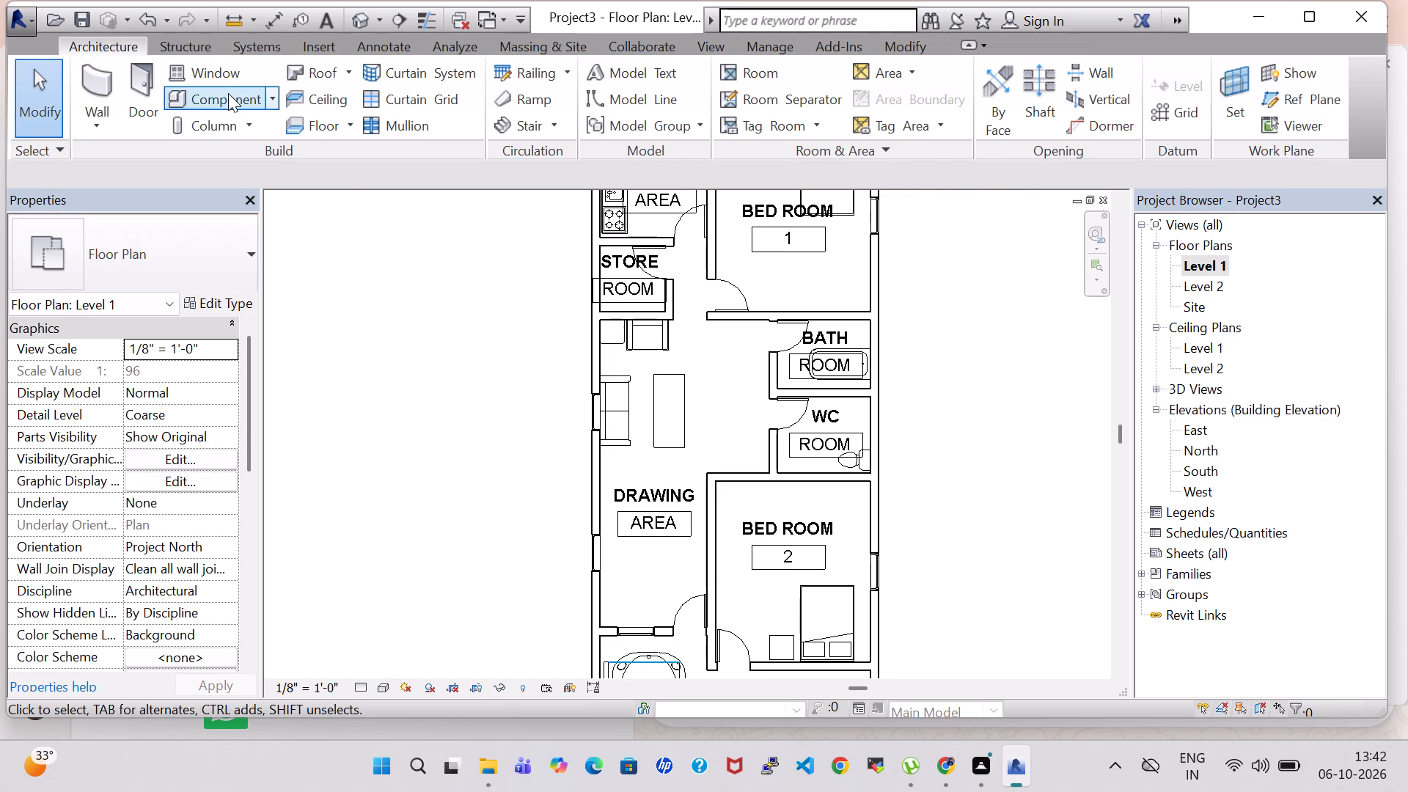
click(906, 92)
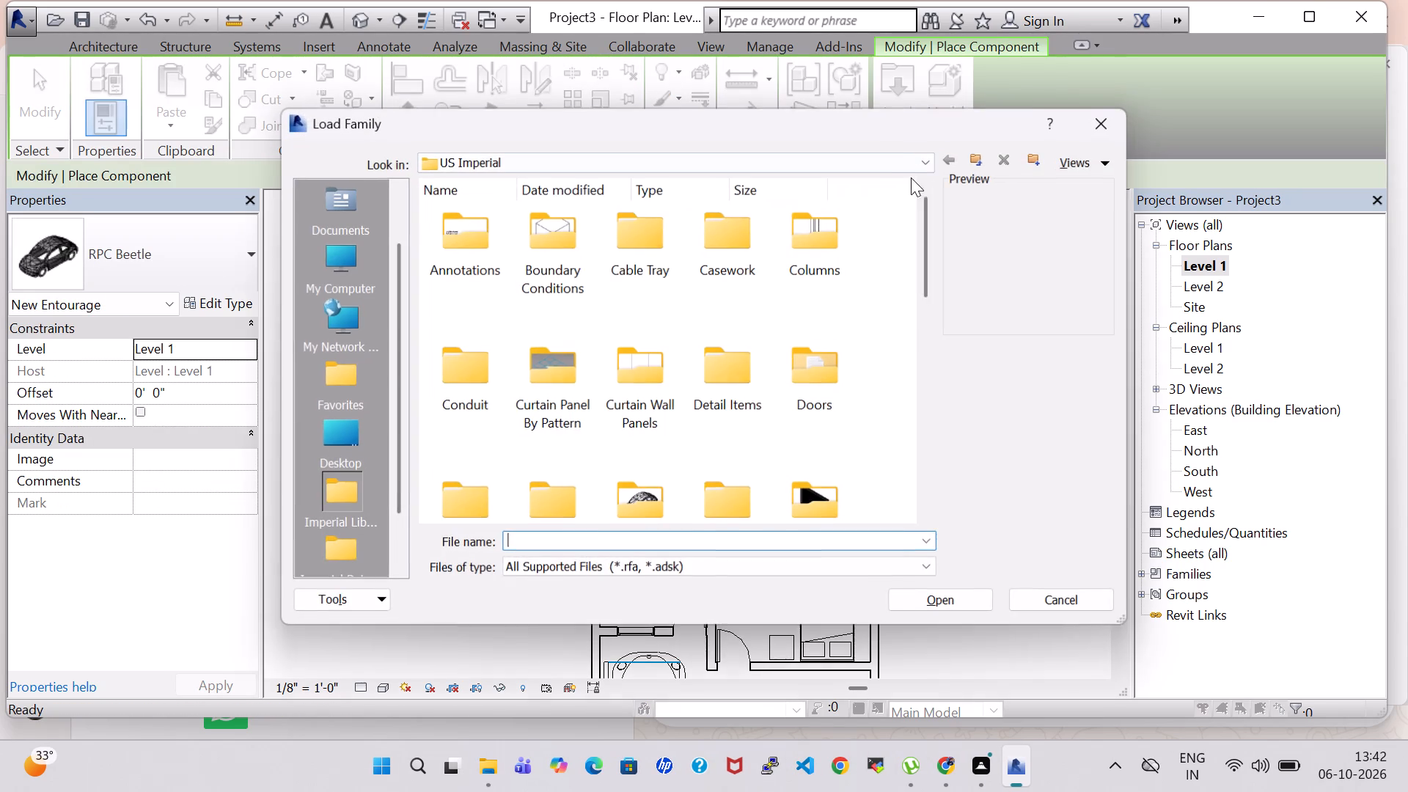
scroll(739, 281, down, 1)
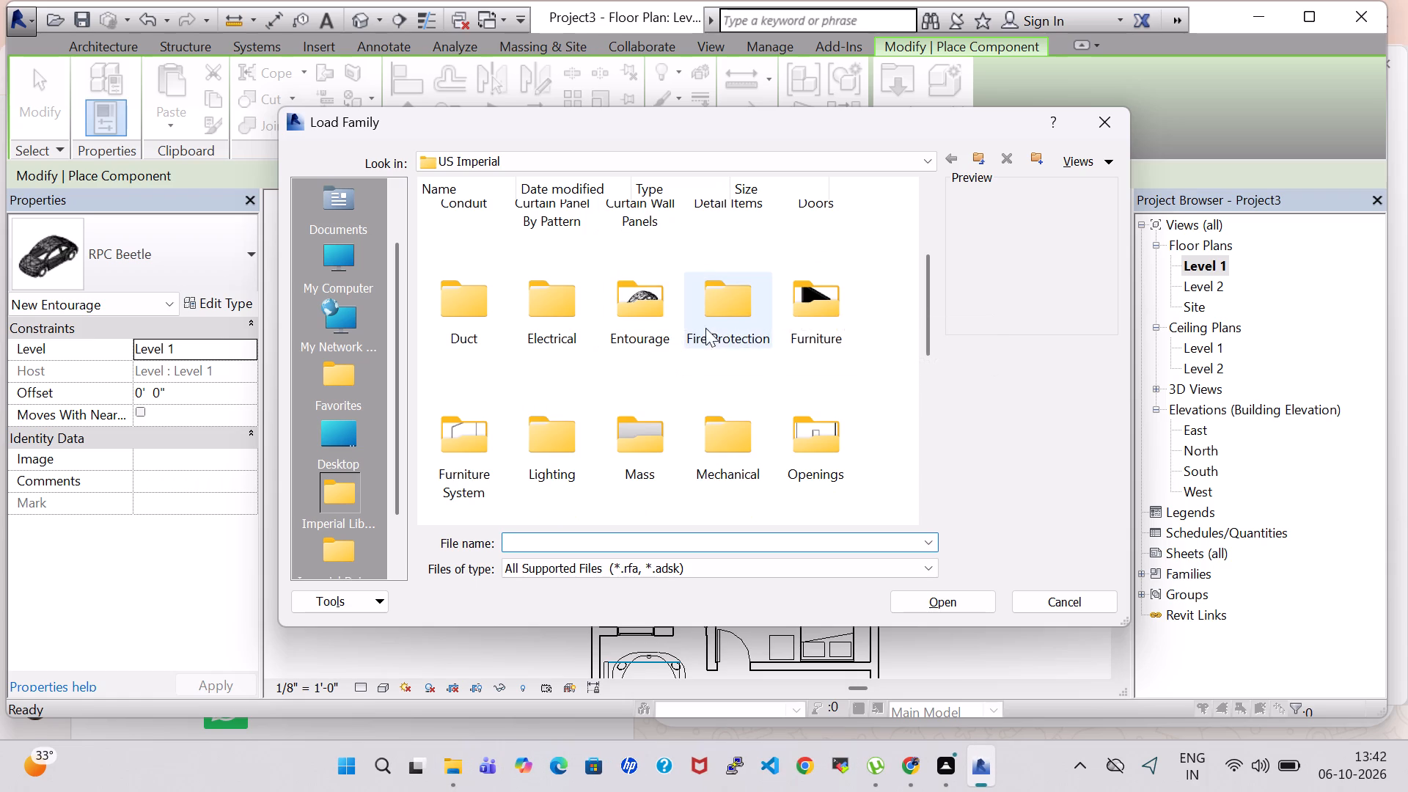
double_click(796, 321)
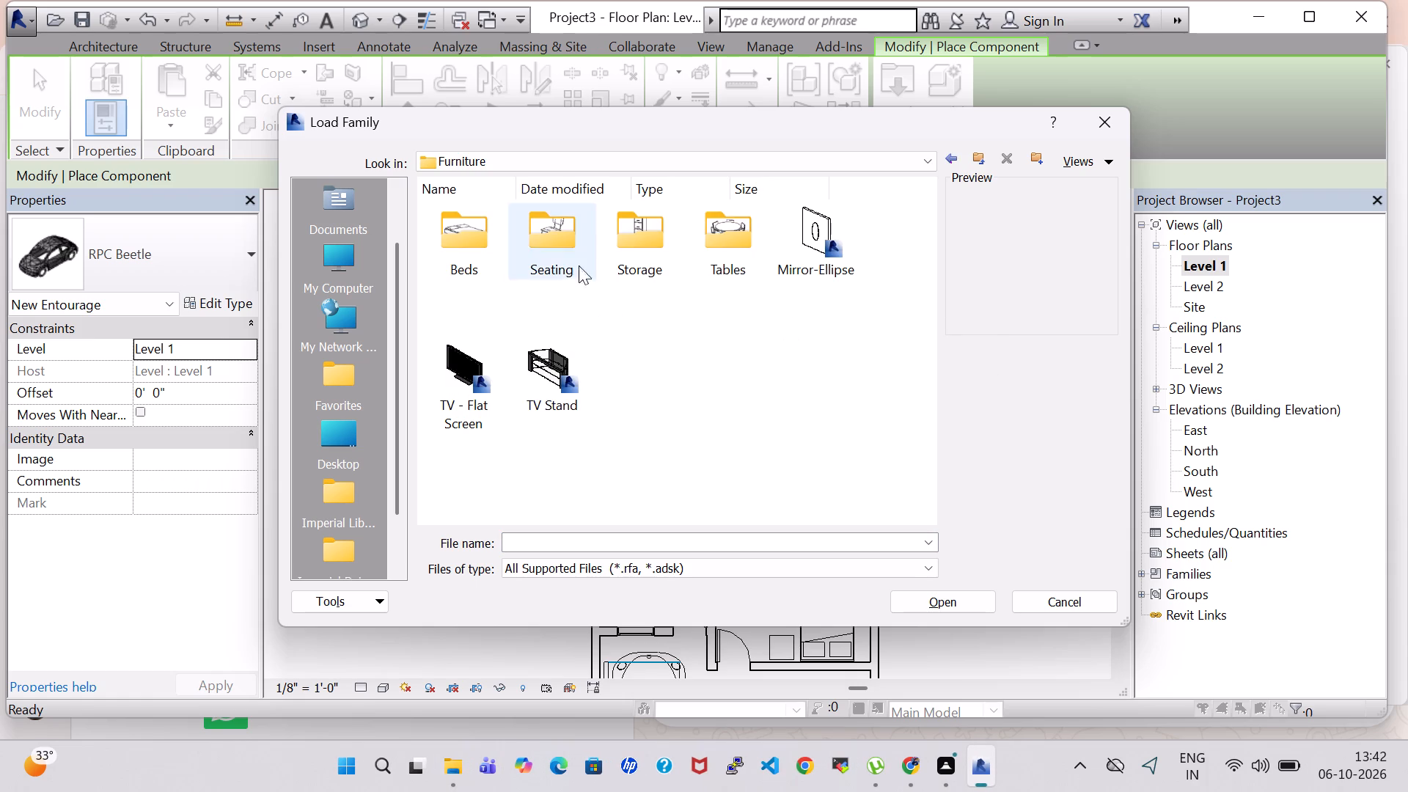
double_click(749, 257)
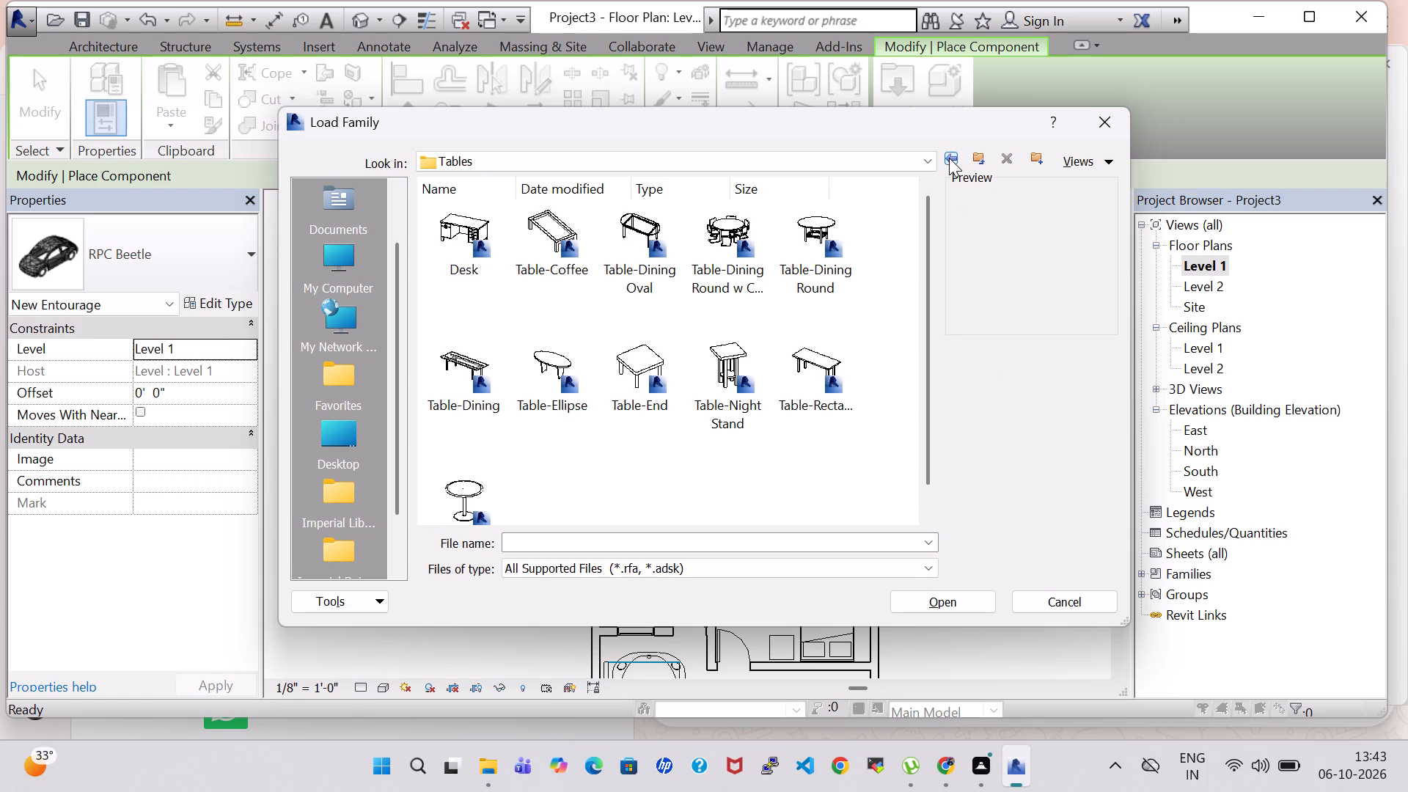
click(949, 158)
double_click(635, 242)
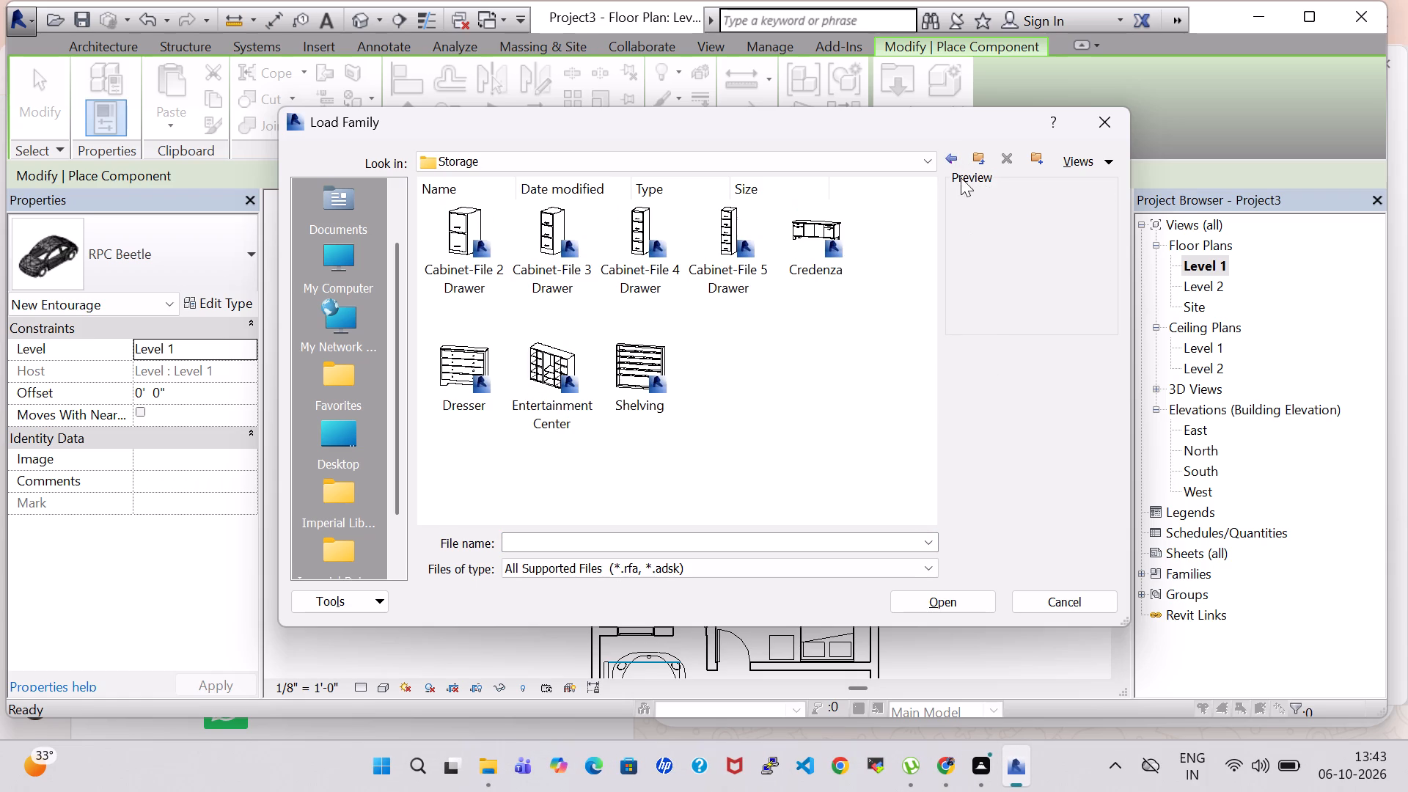
click(953, 159)
double_click(543, 221)
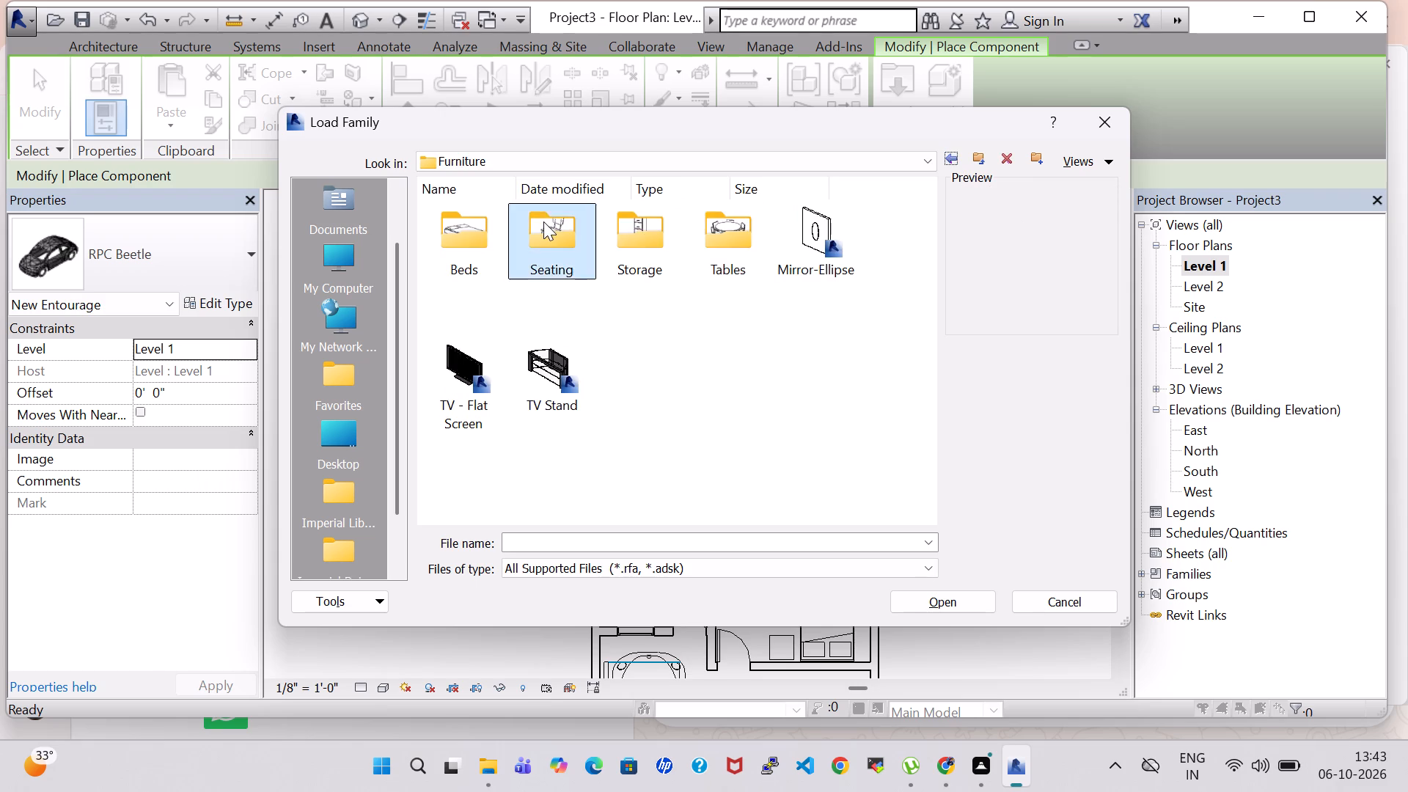
click(953, 156)
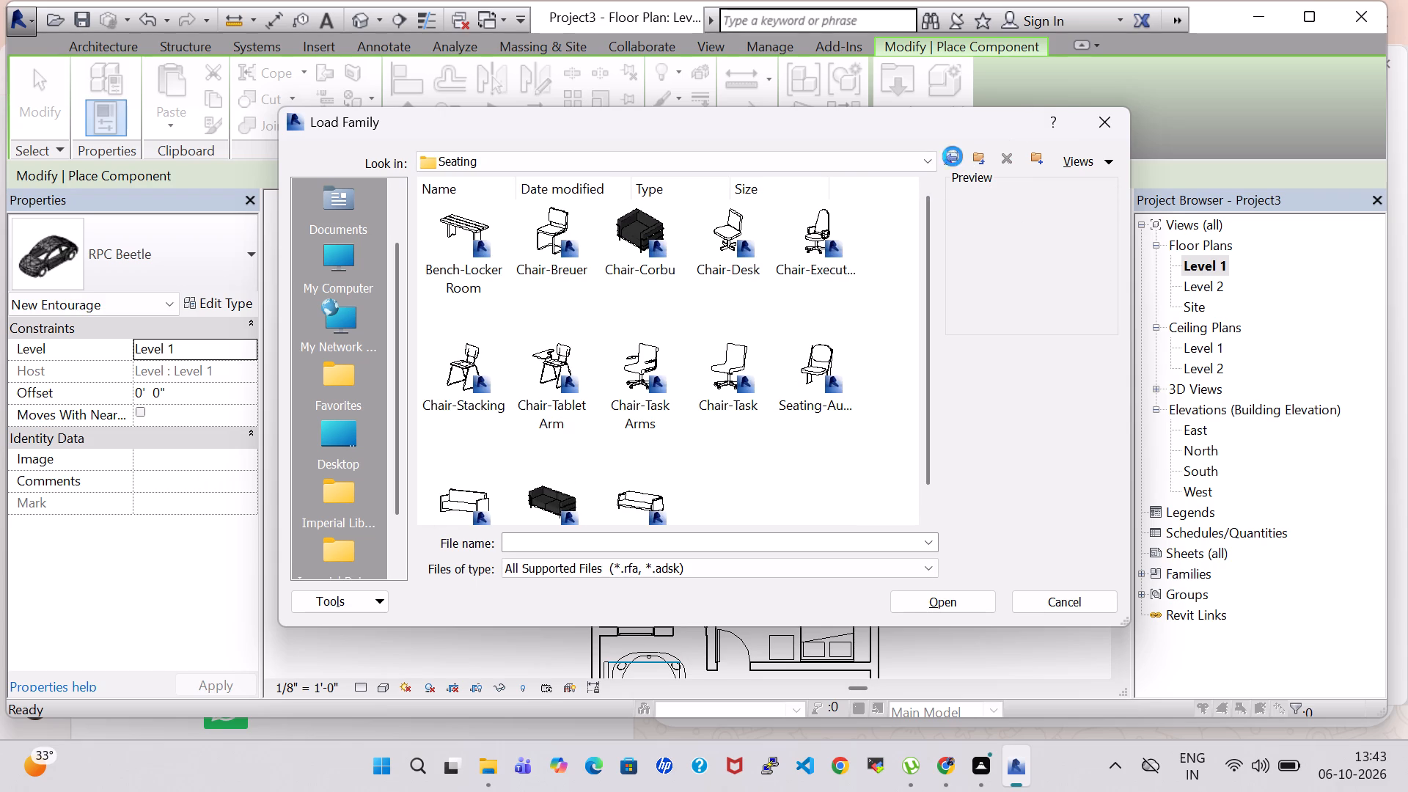
click(953, 156)
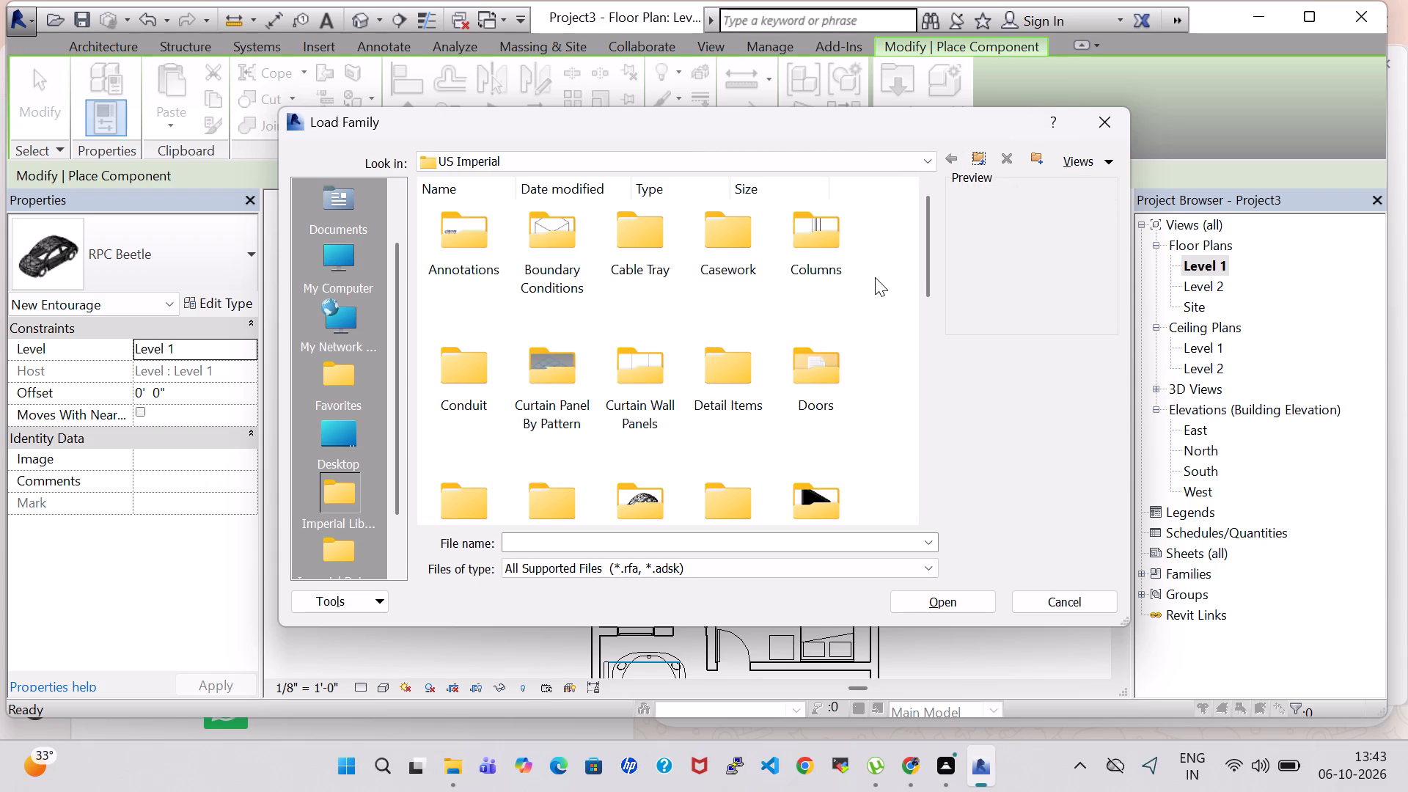
Examine the Openings folder and the remaining category folders of the US Imperial library for a suitable family.
scroll(837, 304, down, 1)
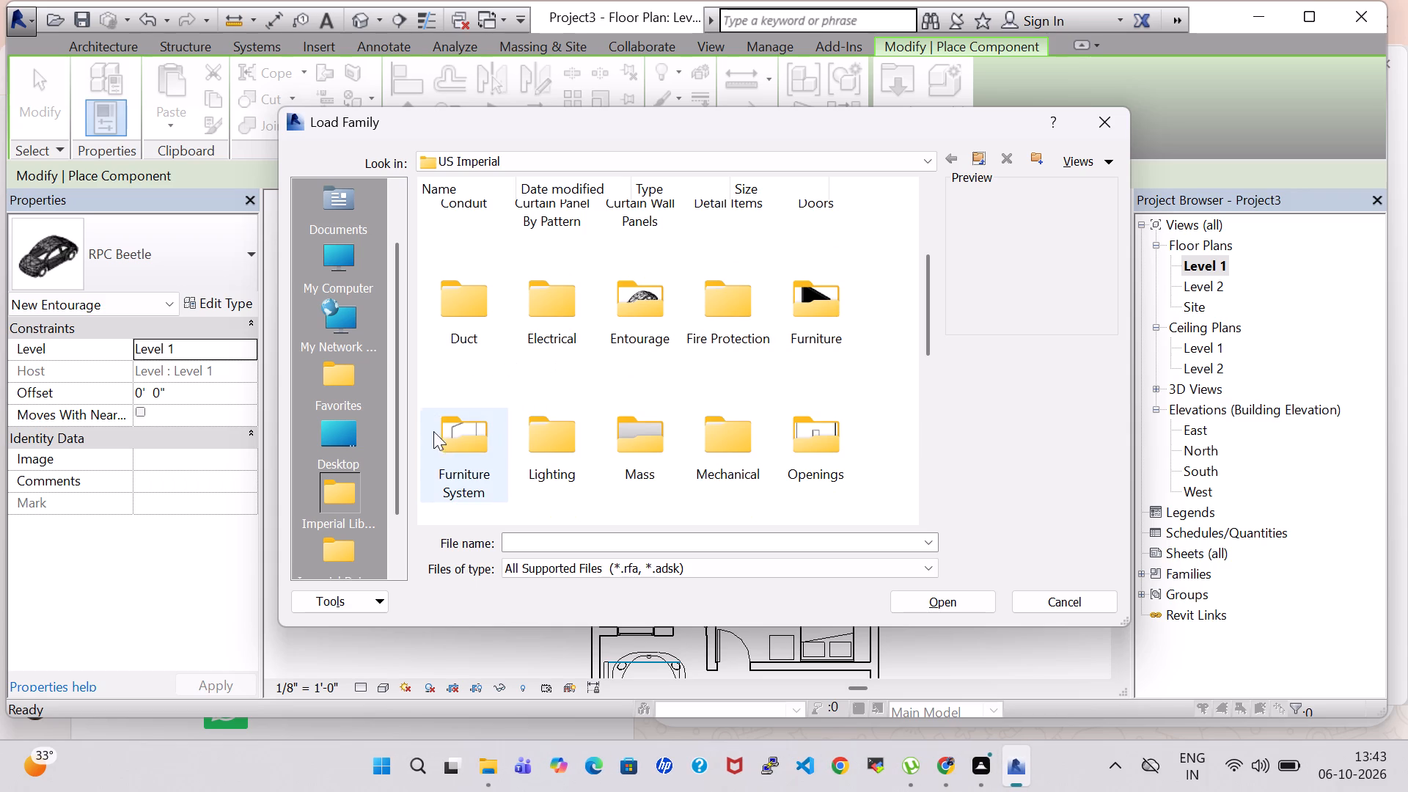
scroll(571, 472, down, 1)
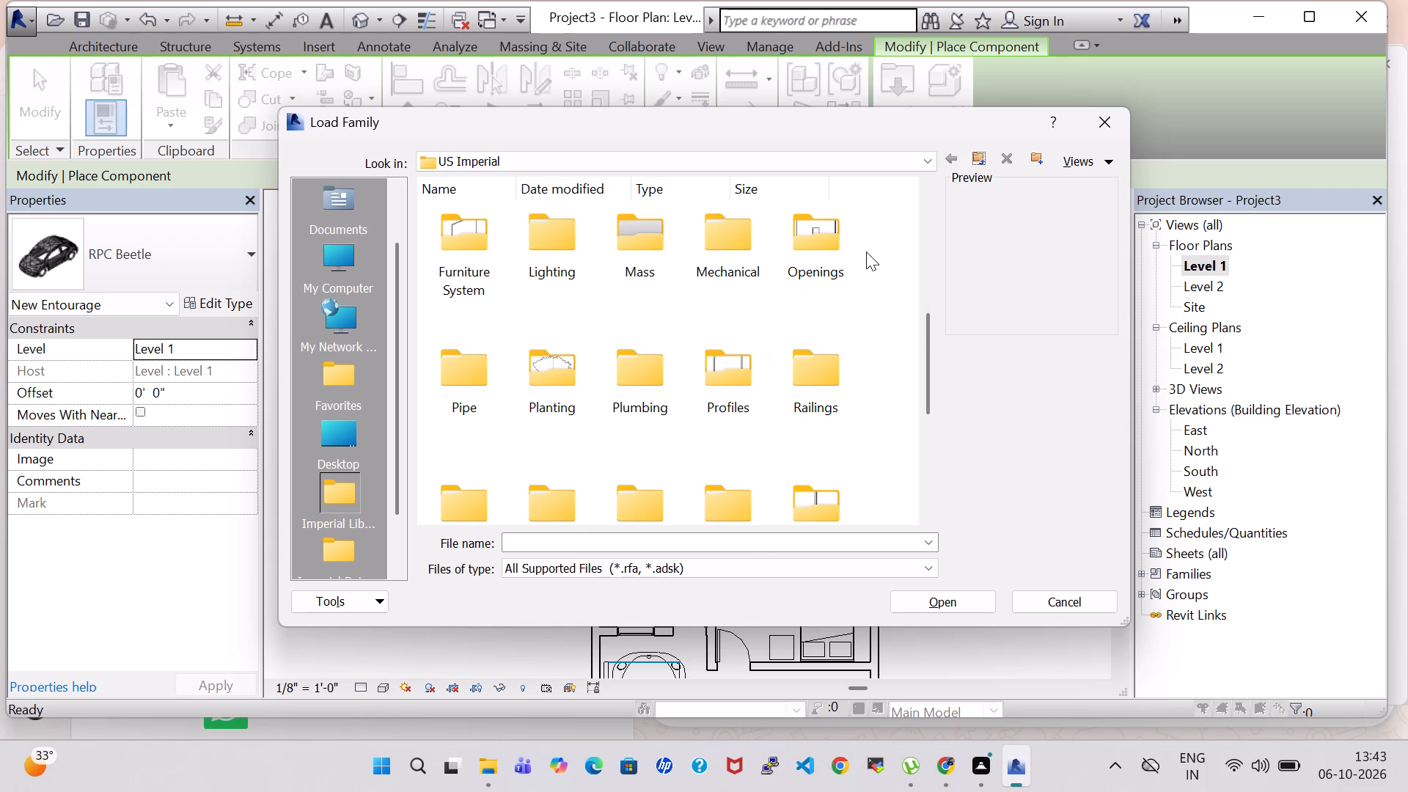
double_click(801, 238)
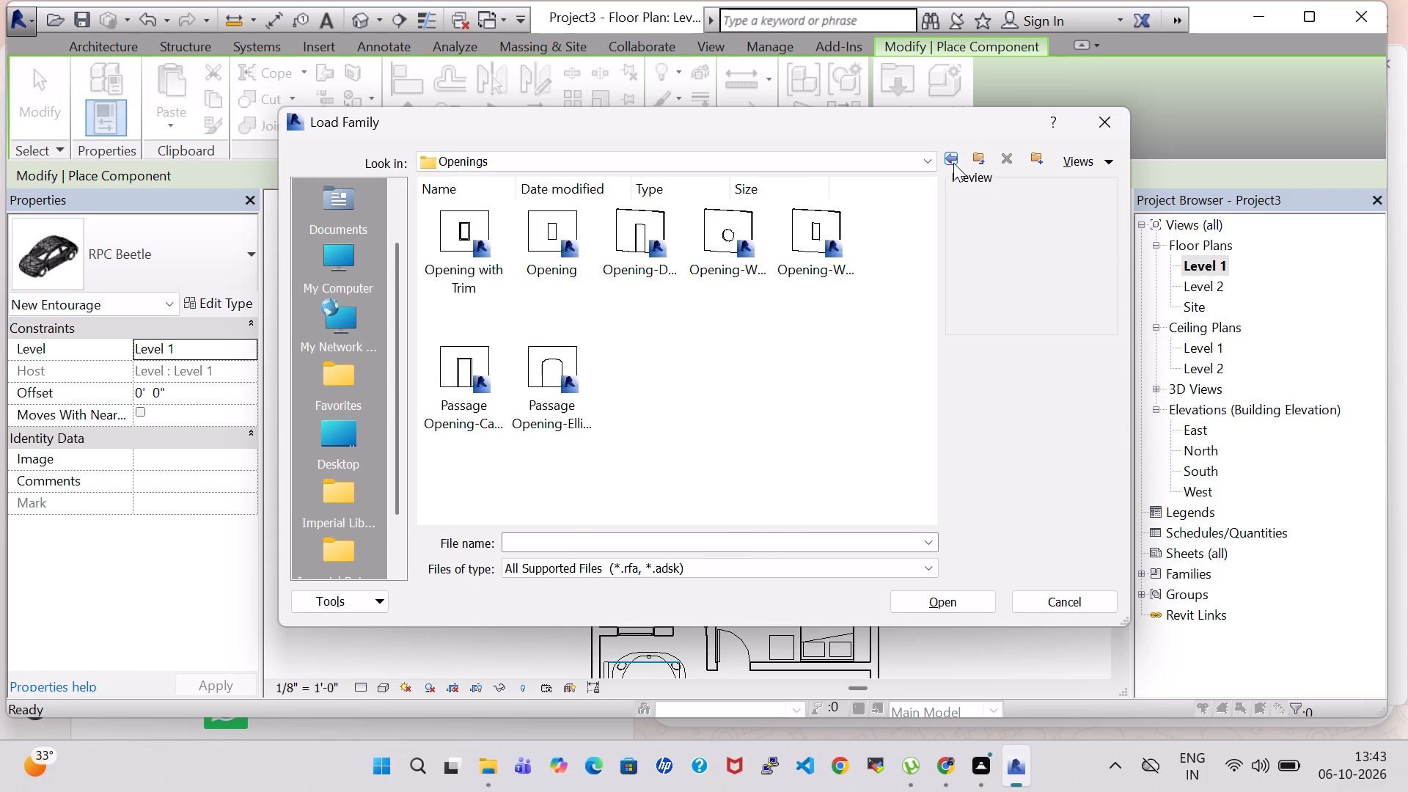
click(953, 163)
scroll(791, 389, down, 1)
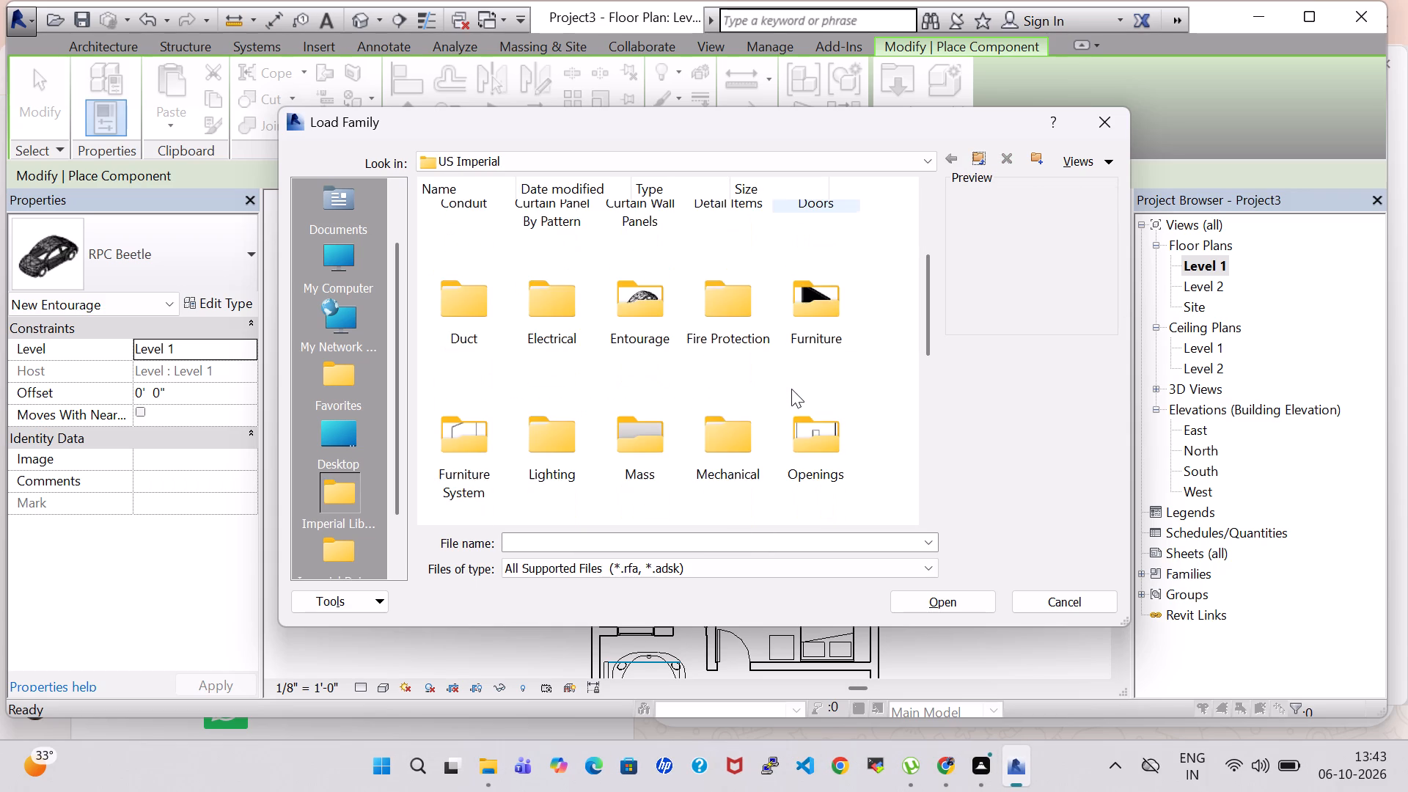
scroll(791, 389, down, 4)
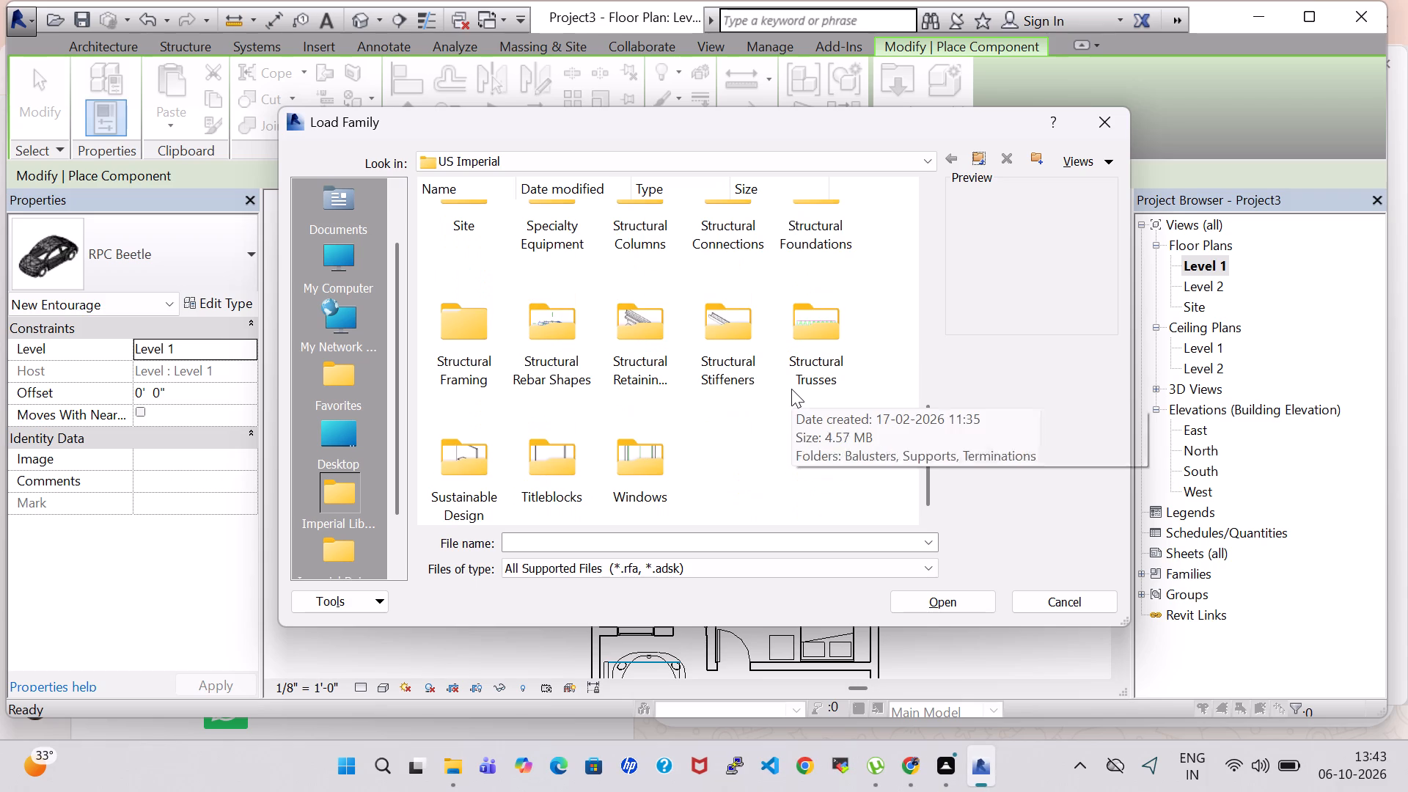
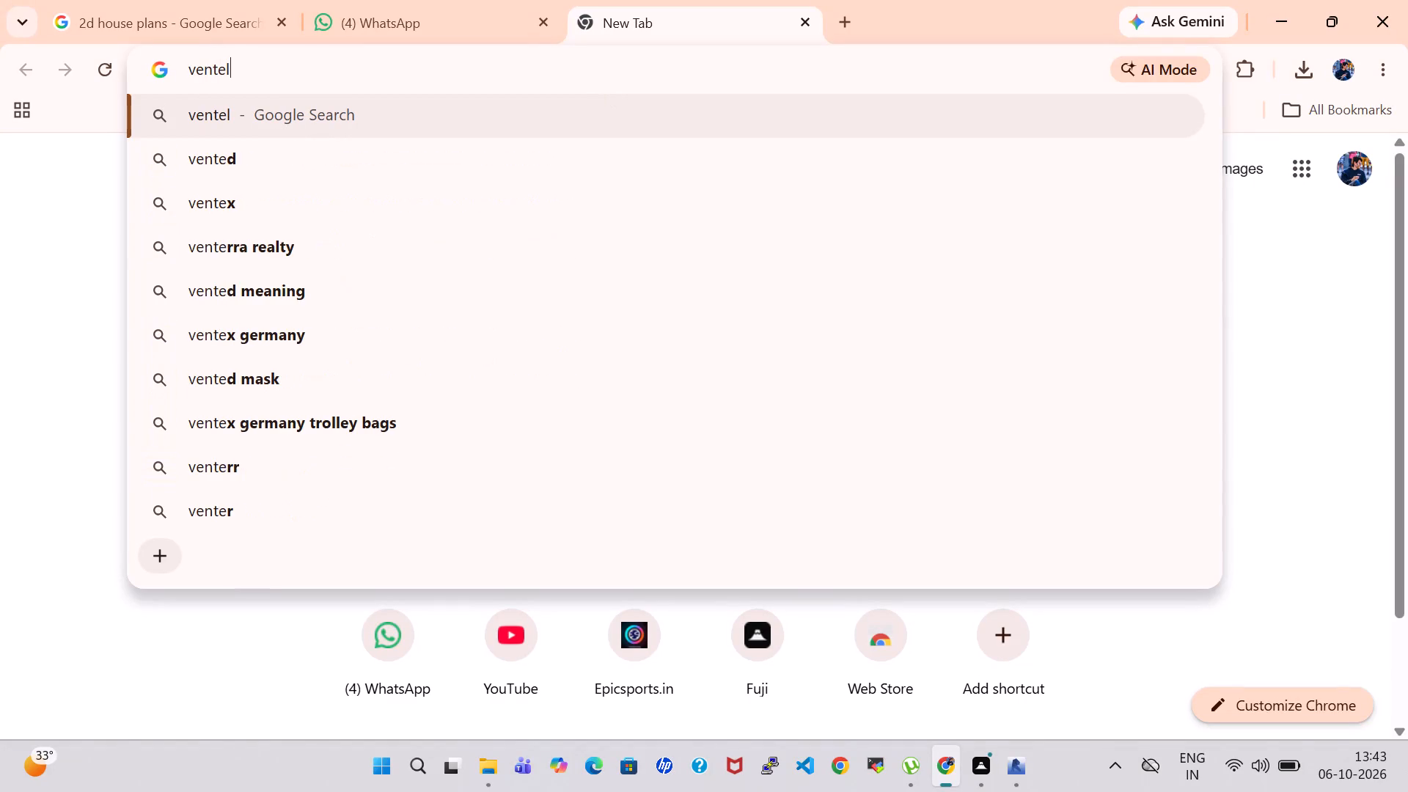
Search the web for "ventilation optiion in revit" and look over the results for usable ventilation tools.
key(Down)
key(Down)
key(Down)
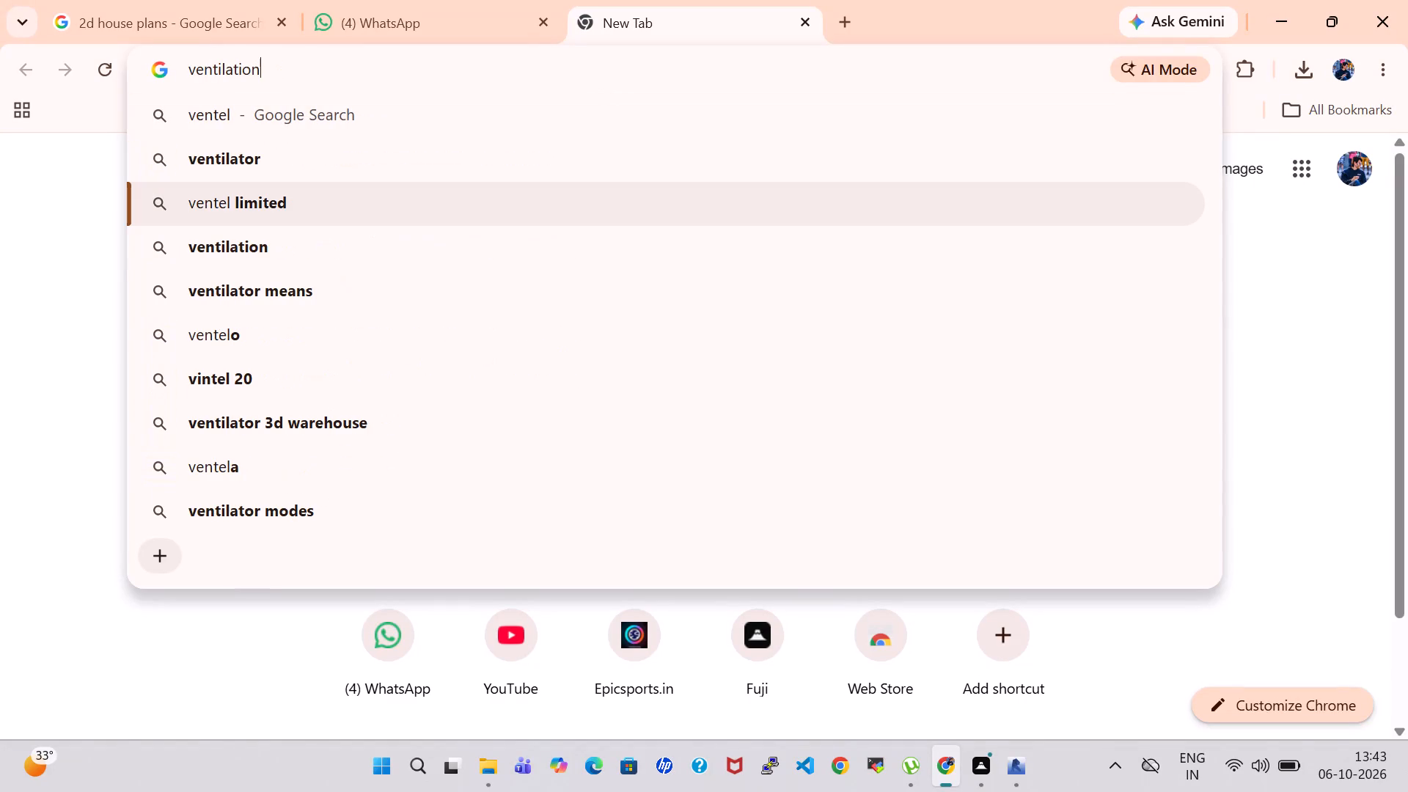
key(space)
text(IN)
key(space)
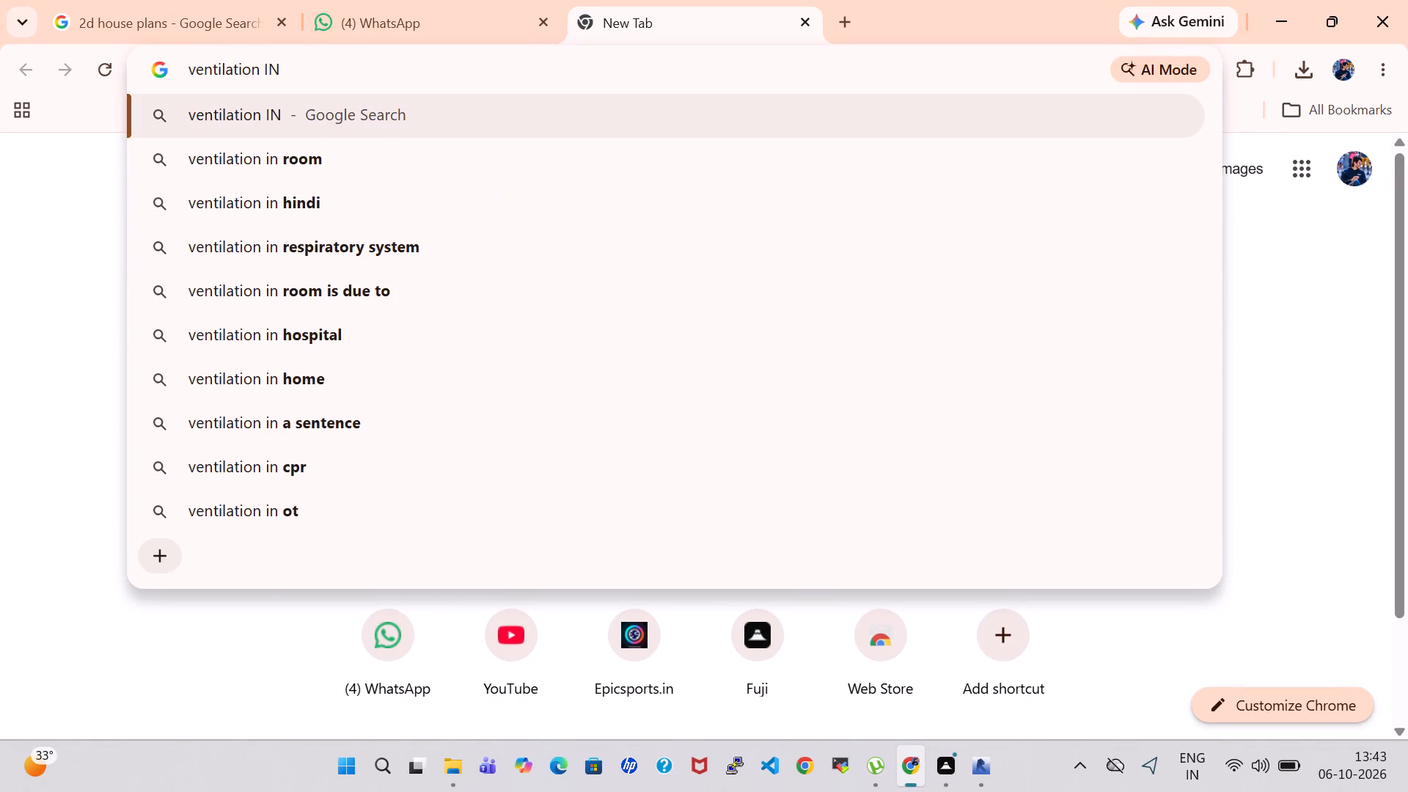
key(BackSpace)
key(BackSpace)
key(BackSpace)
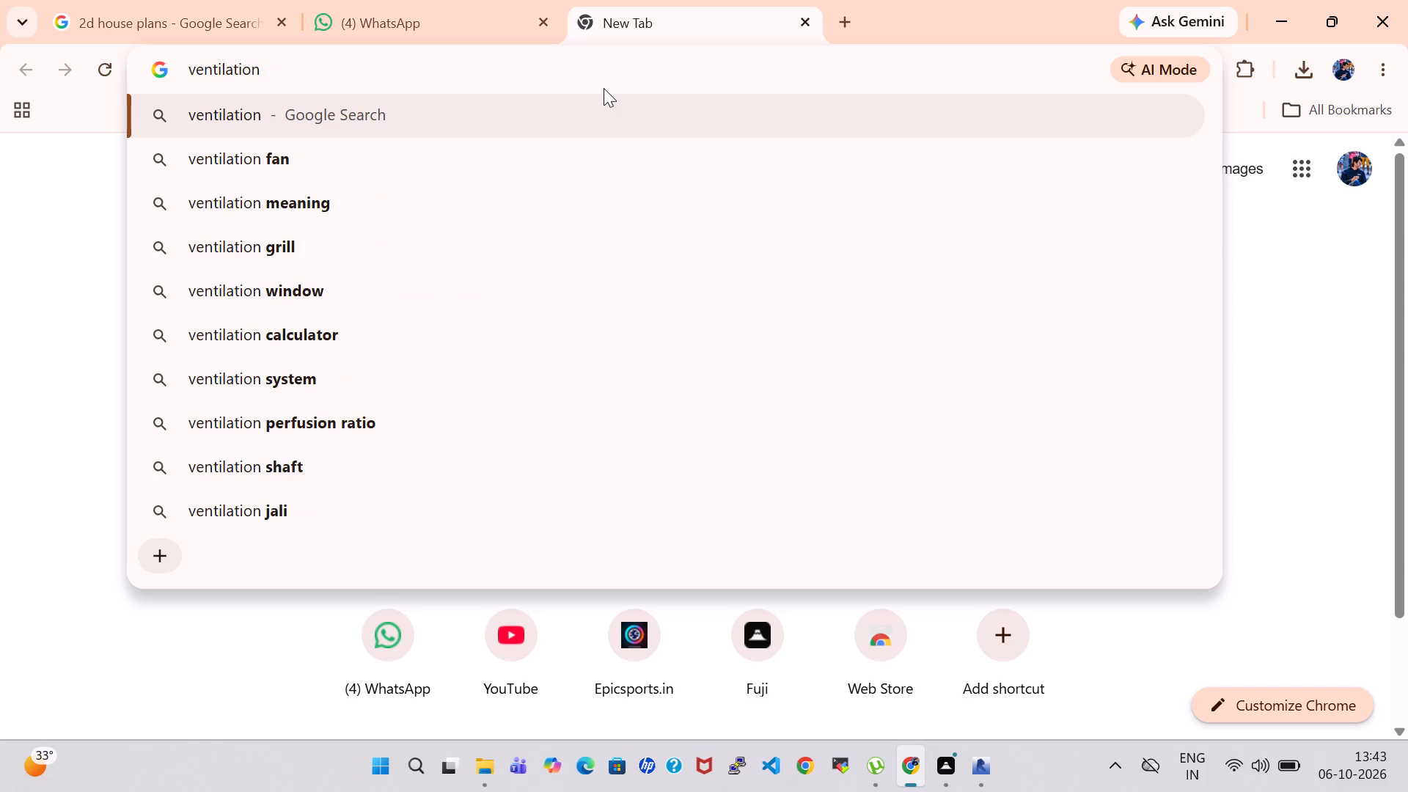
text(opti)
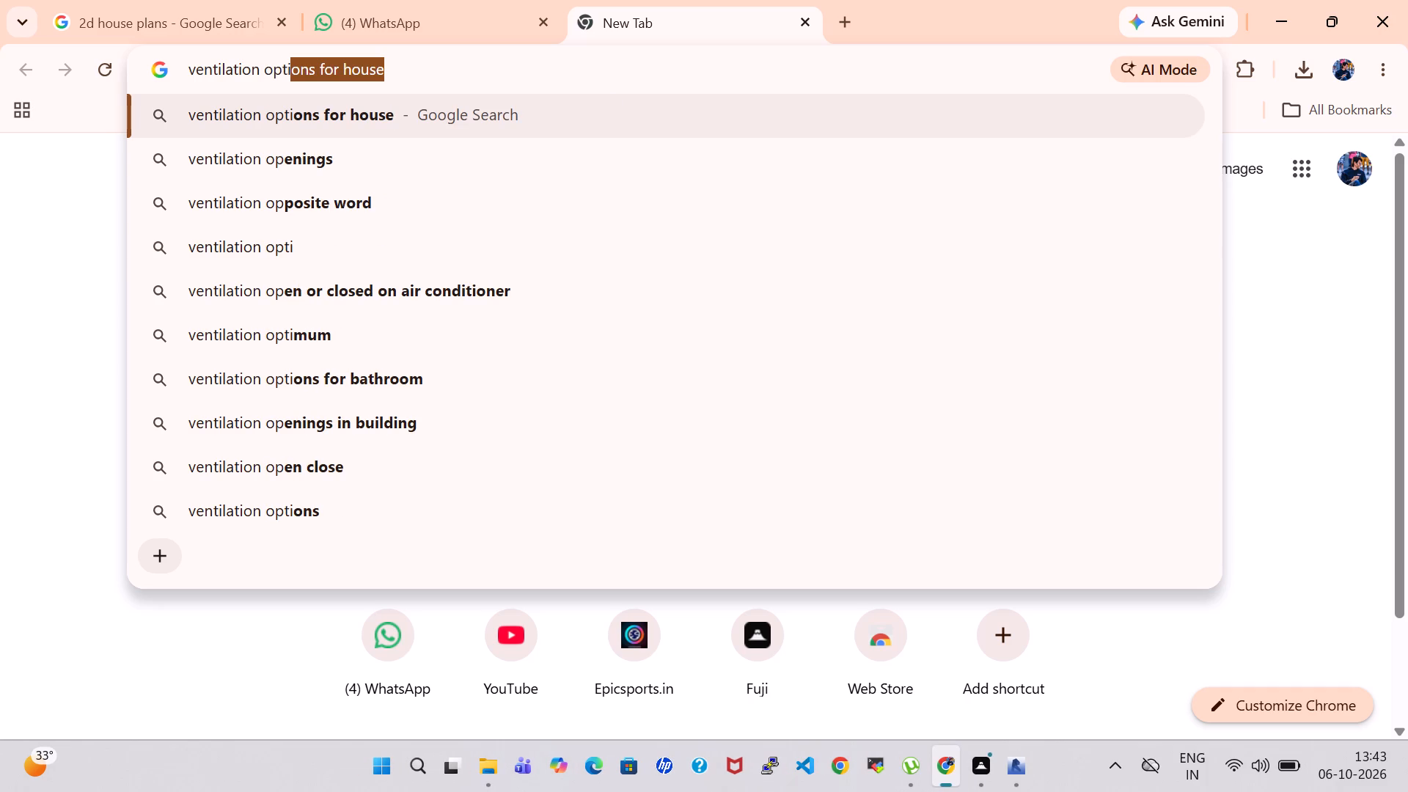
text(ion in)
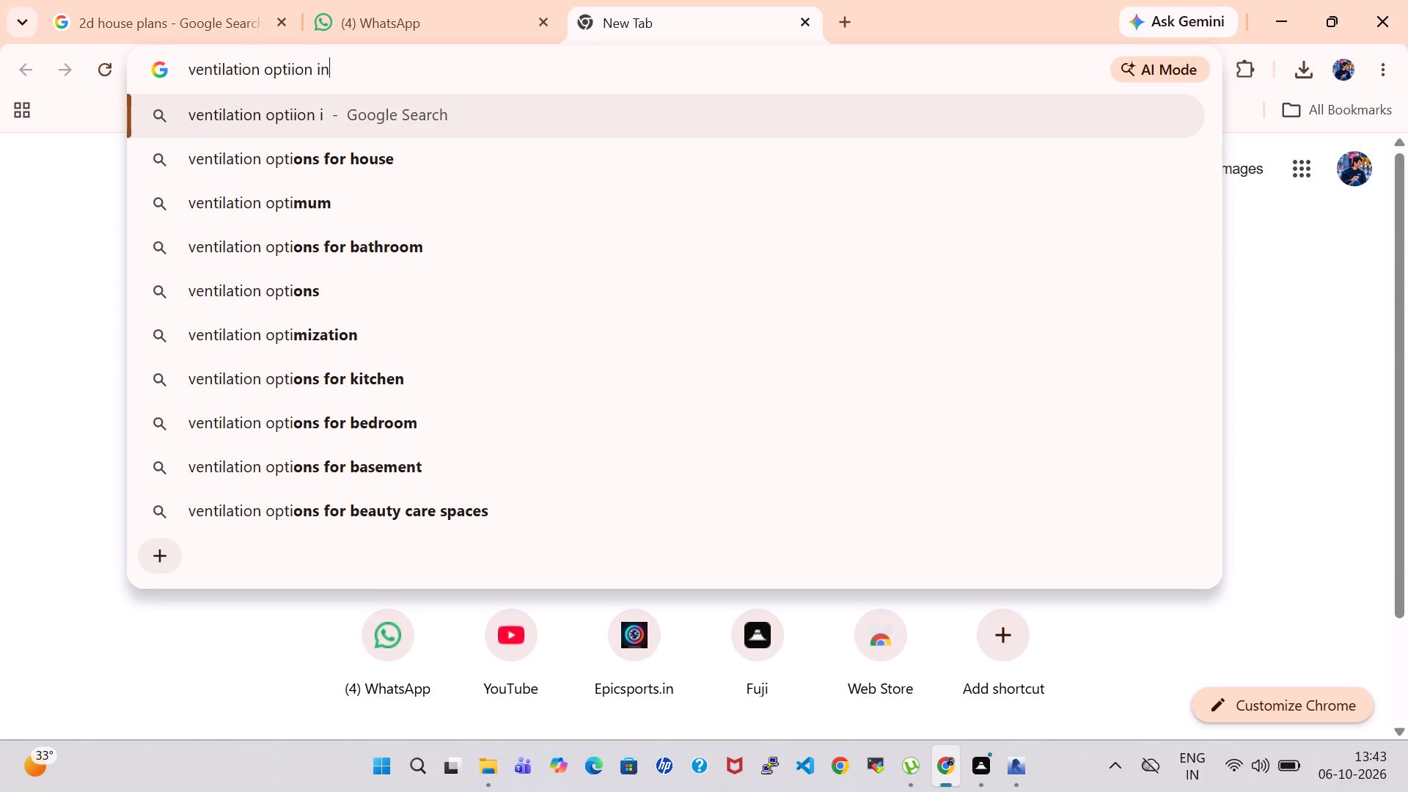
key(space)
text(revit)
key(Return)
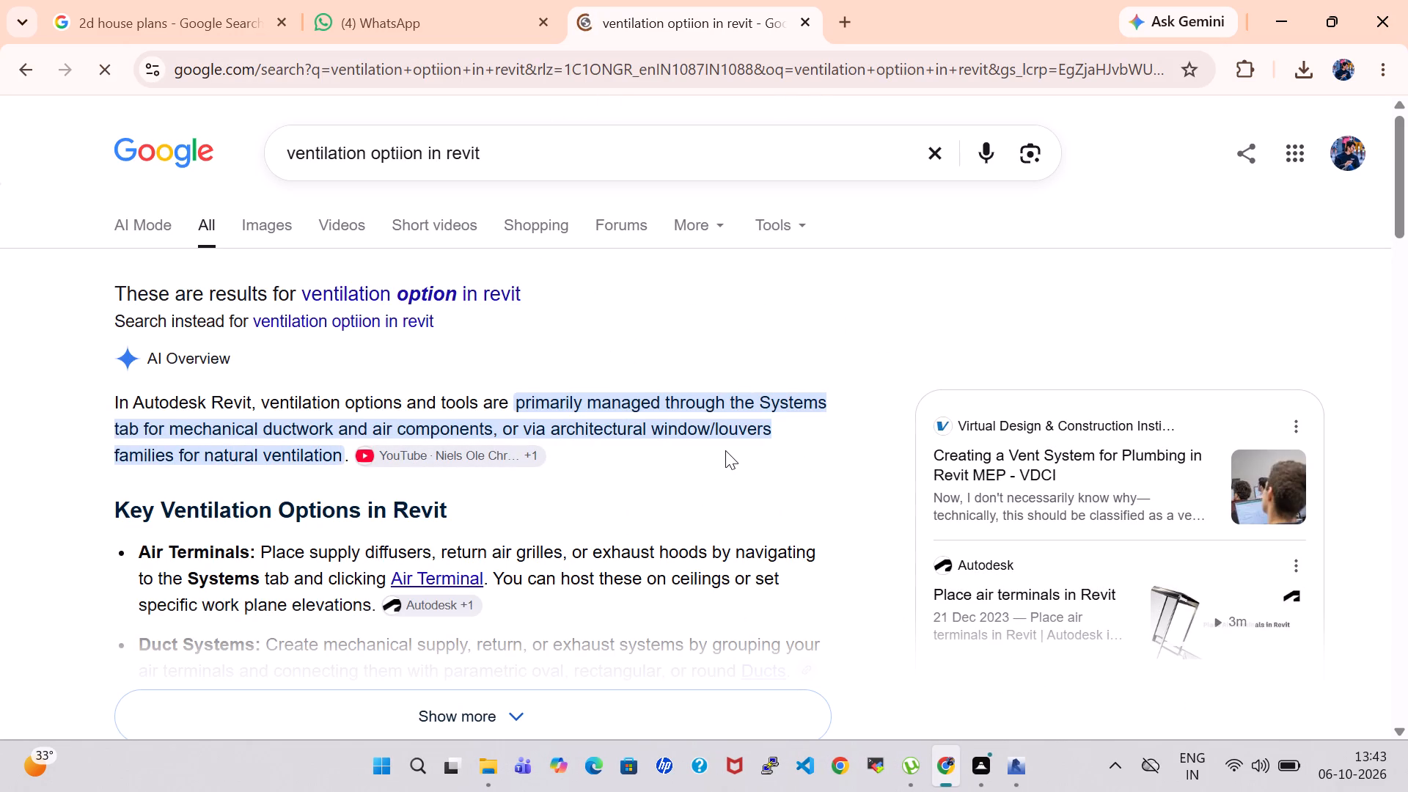
scroll(725, 450, down, 1)
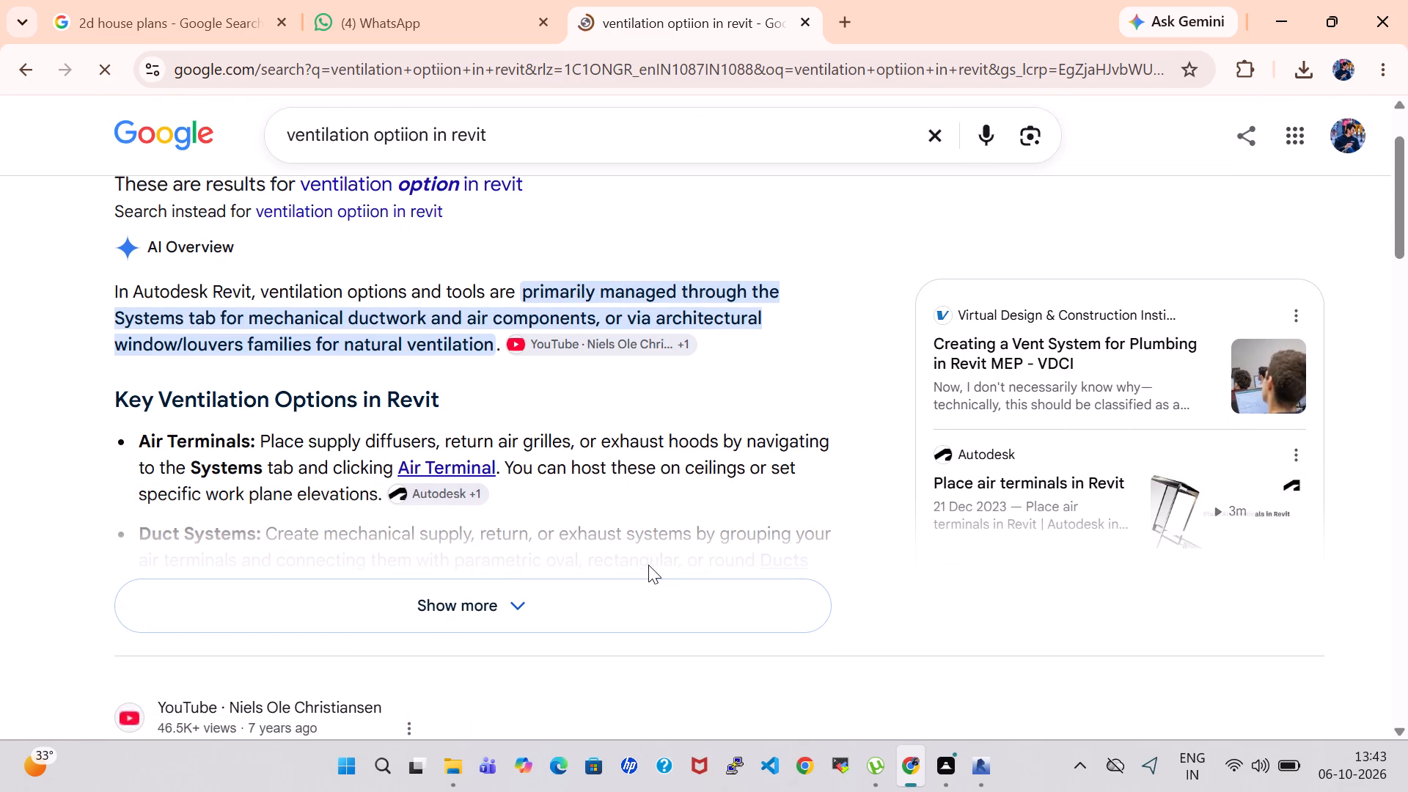
Switch back to Revit and abandon the family loading from the US Imperial library.
click(975, 780)
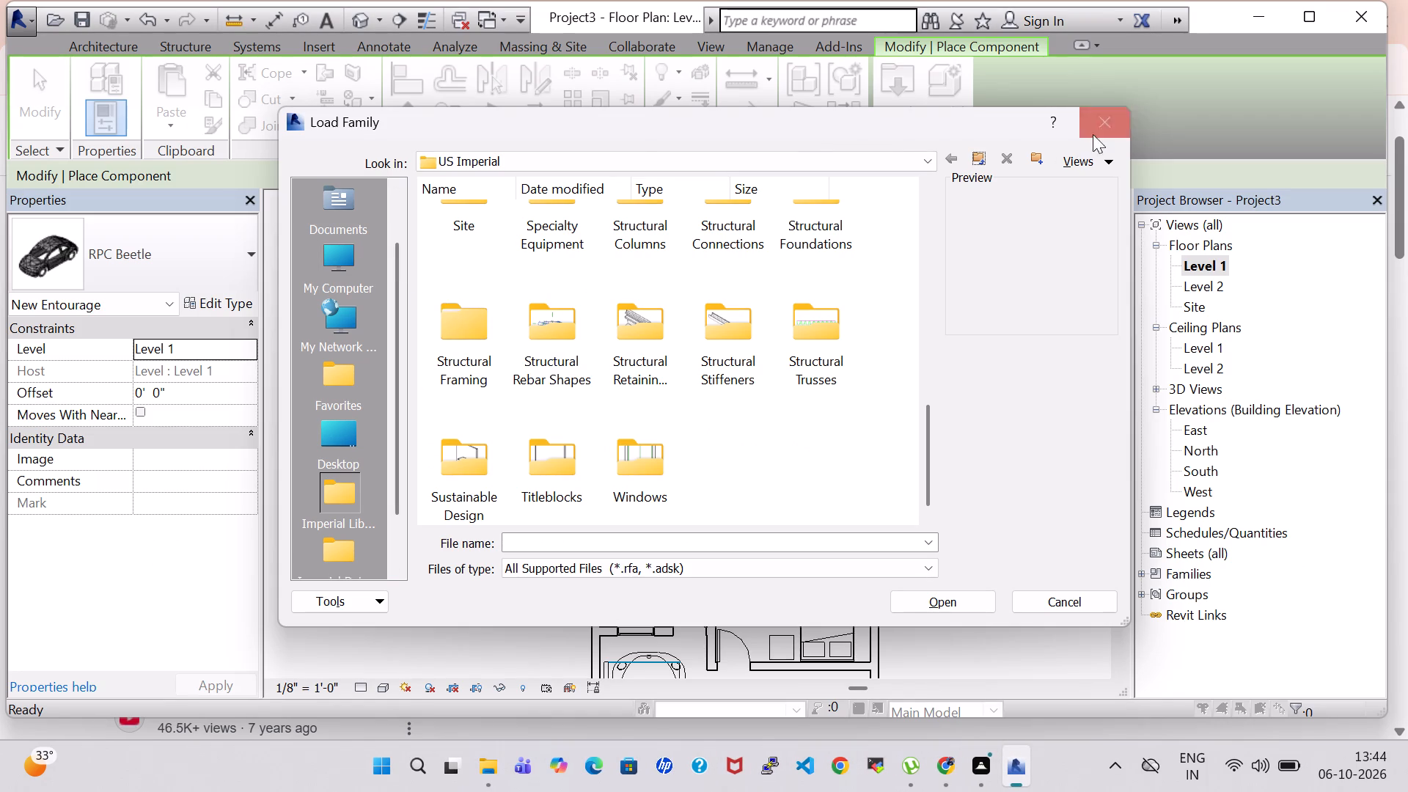
click(1103, 124)
click(120, 44)
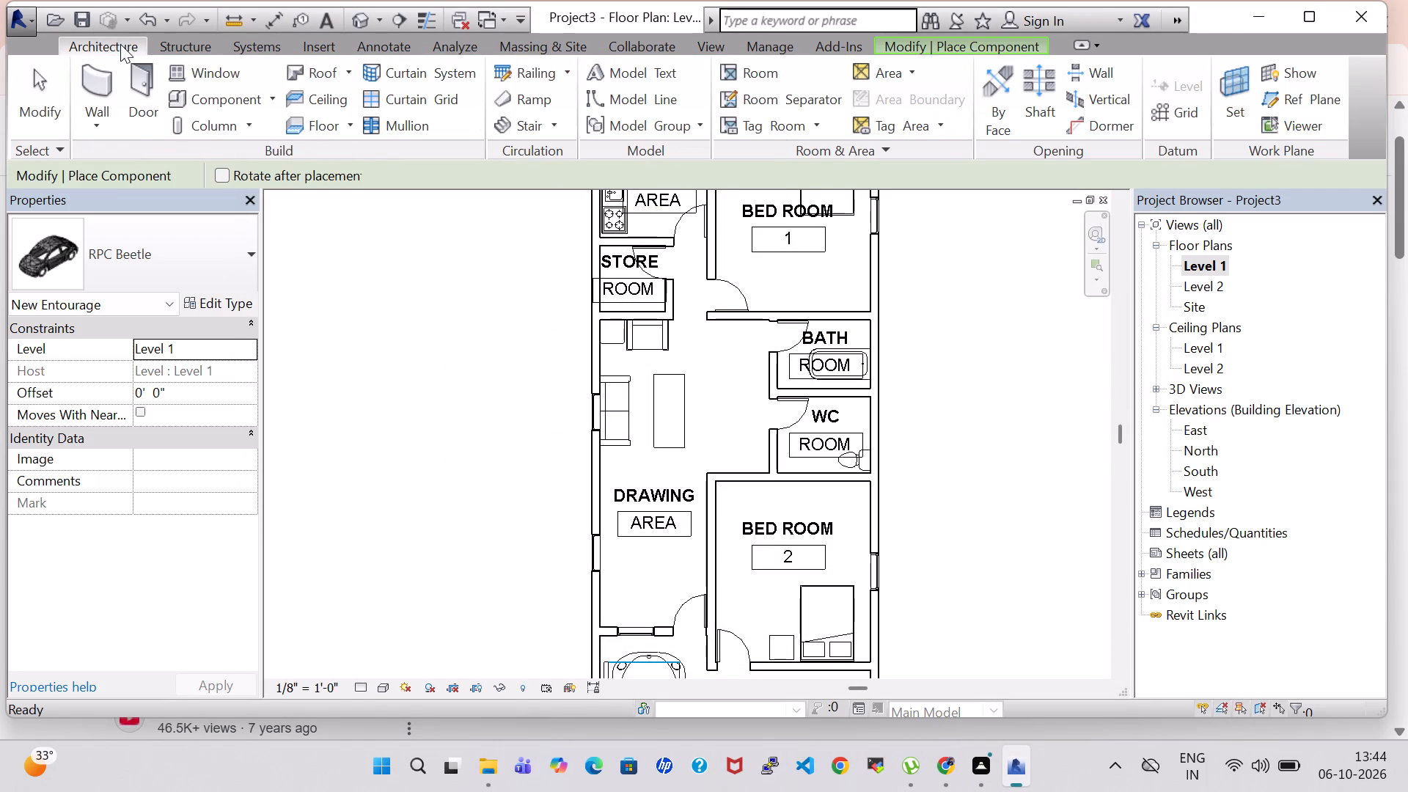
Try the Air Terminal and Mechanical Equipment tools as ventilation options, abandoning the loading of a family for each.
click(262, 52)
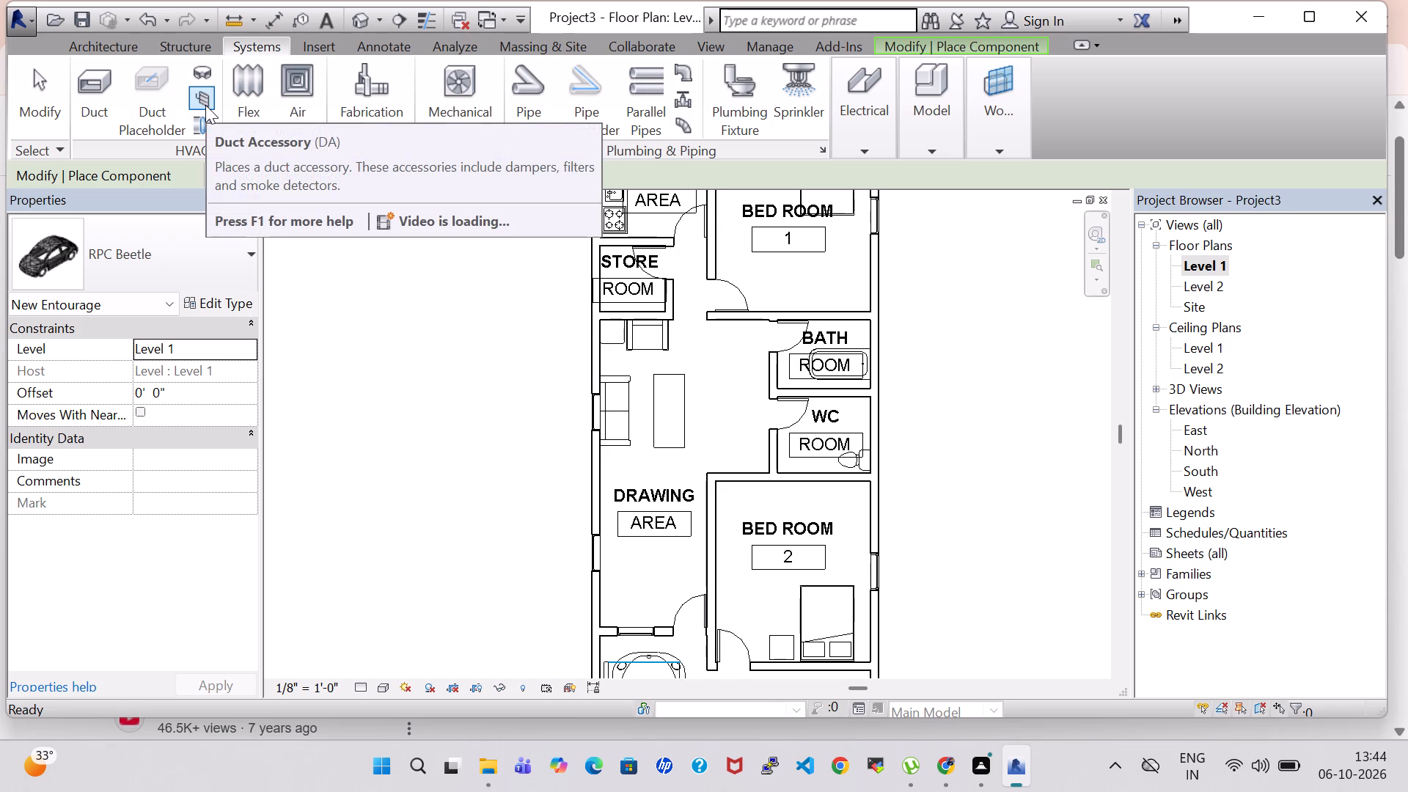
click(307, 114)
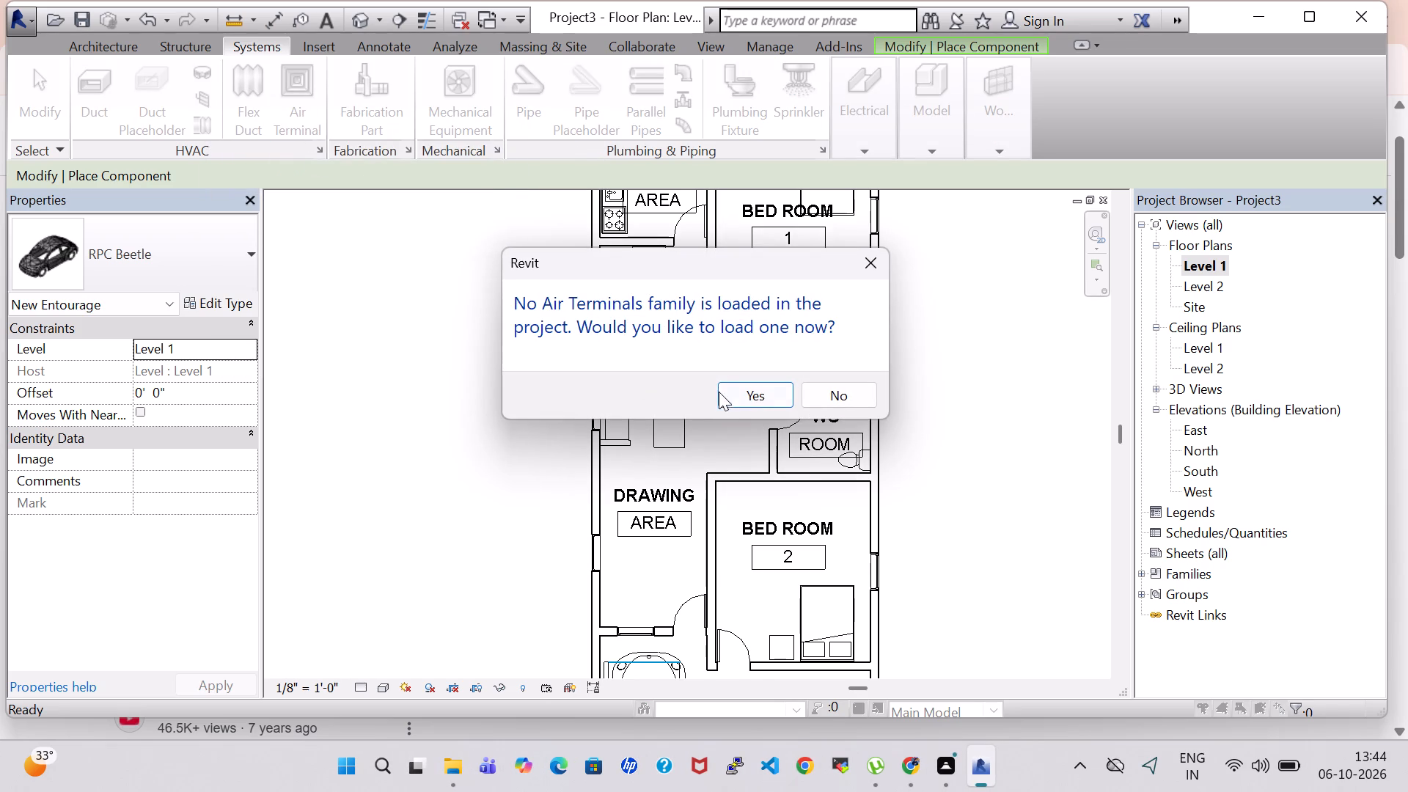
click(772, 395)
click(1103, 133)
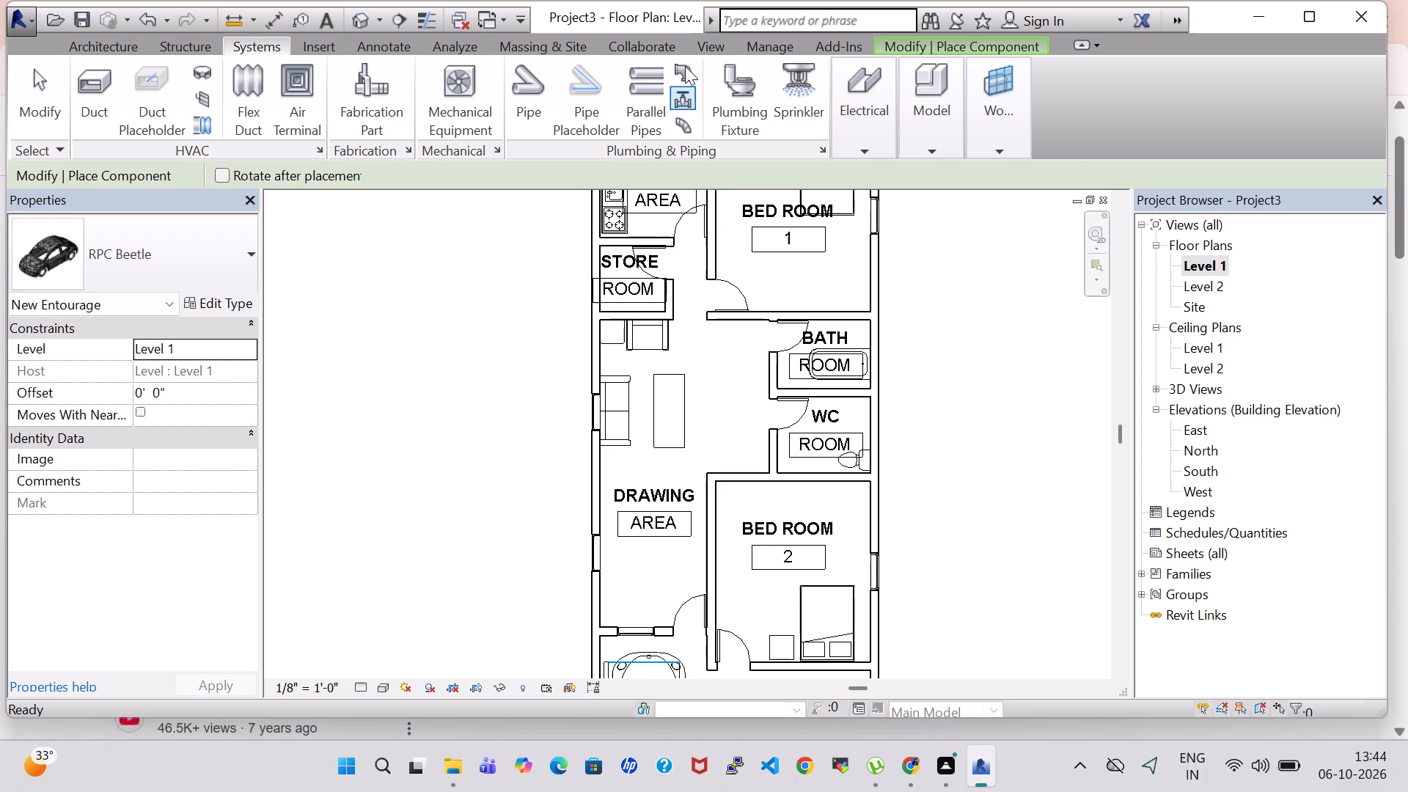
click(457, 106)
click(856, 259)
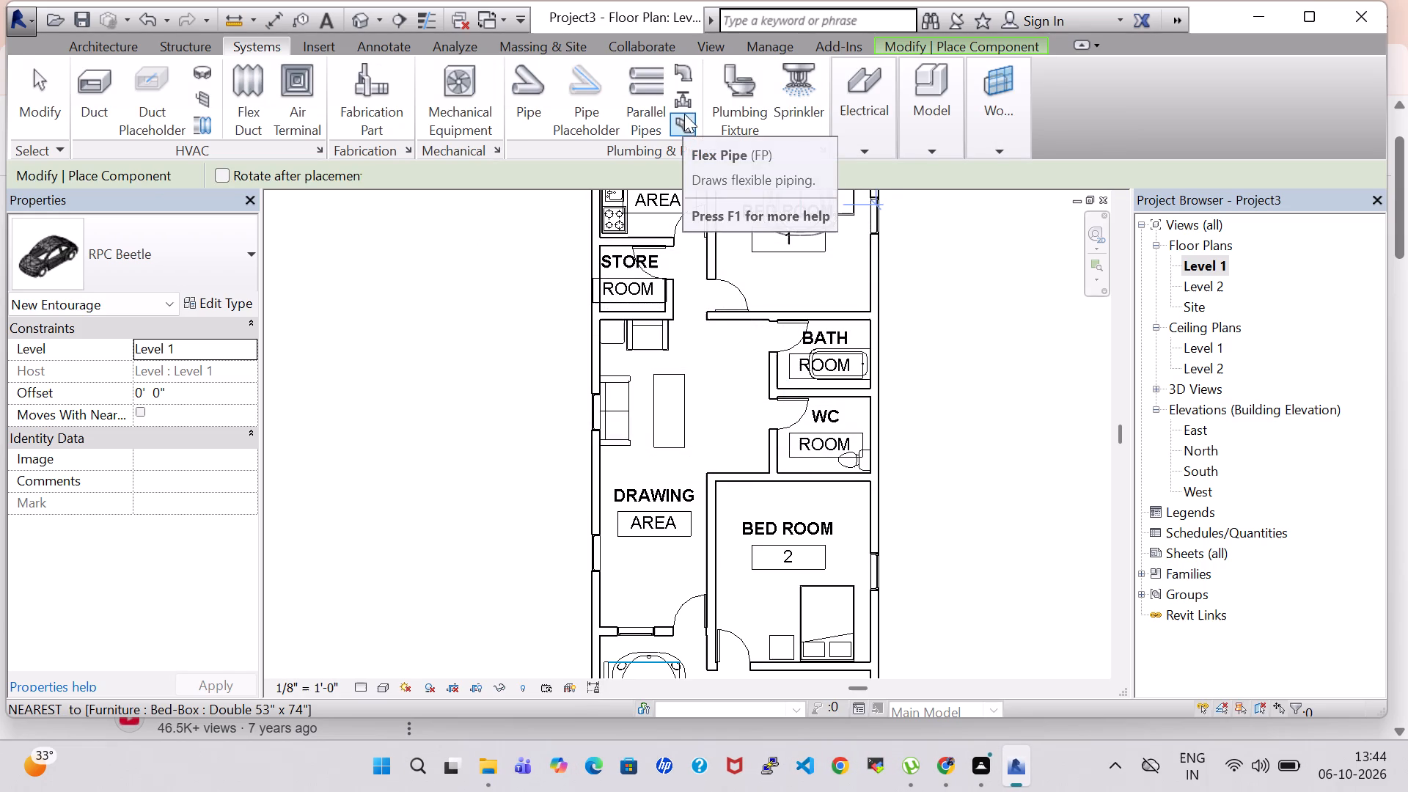
Check the Electrical and Work Plane tools for a ventilation option and end the component placement.
click(922, 147)
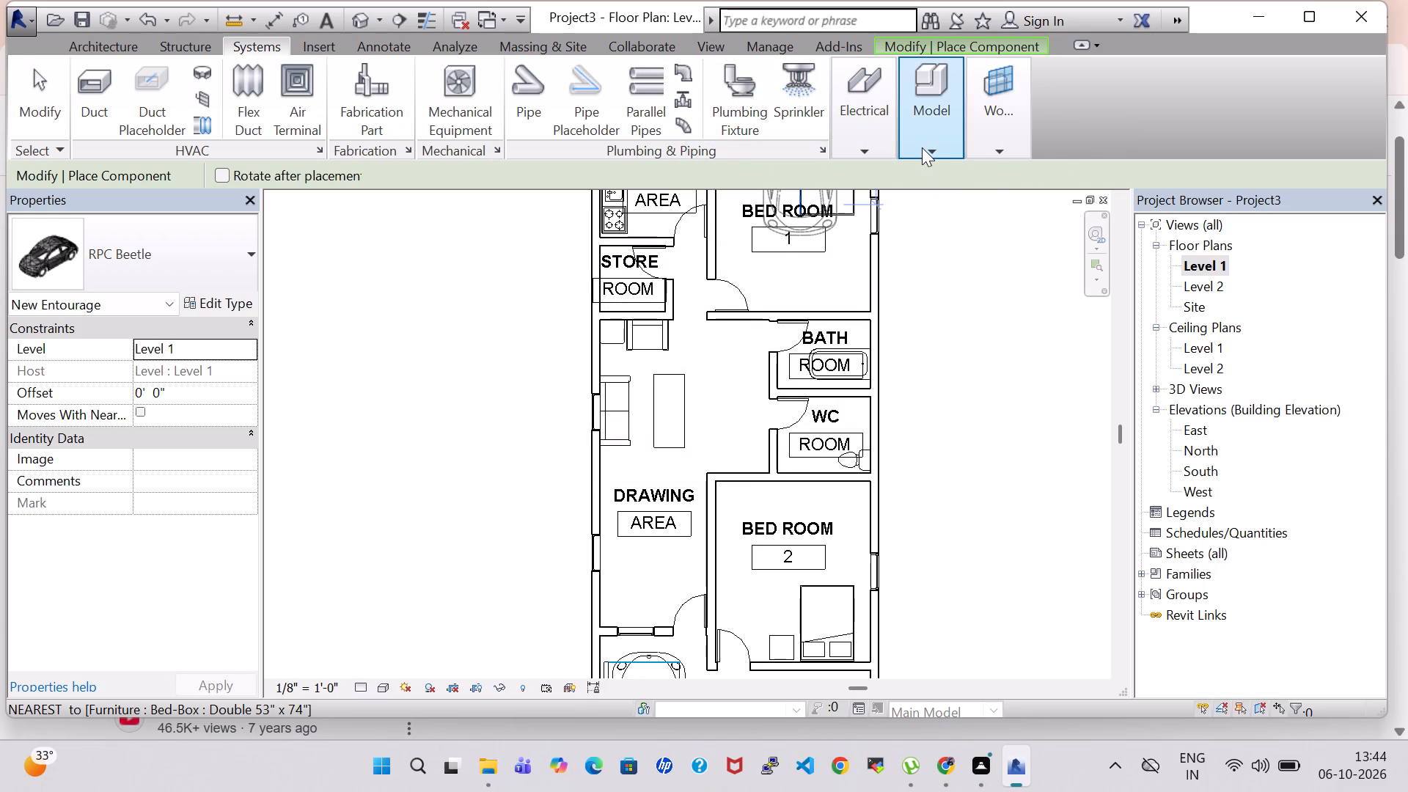
click(873, 150)
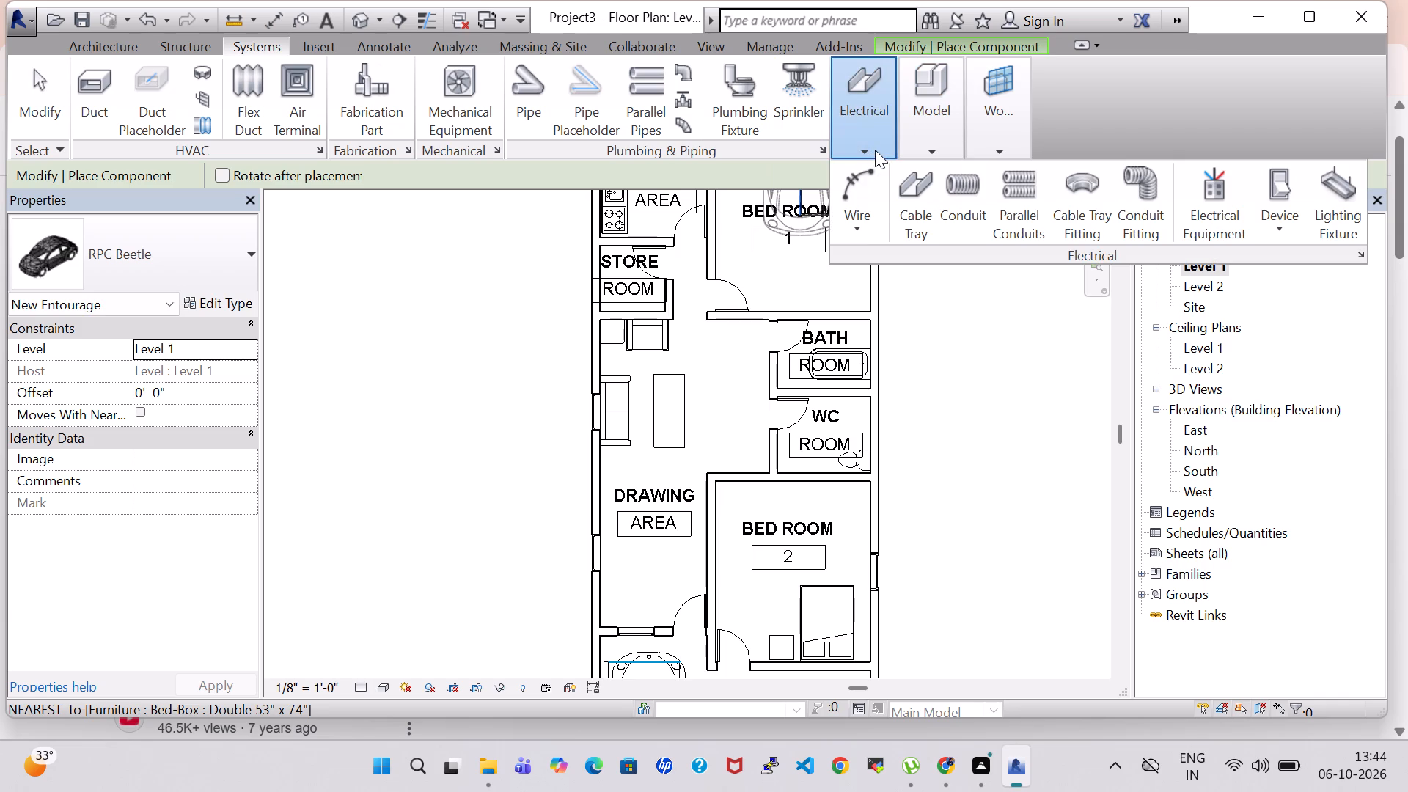
click(1008, 153)
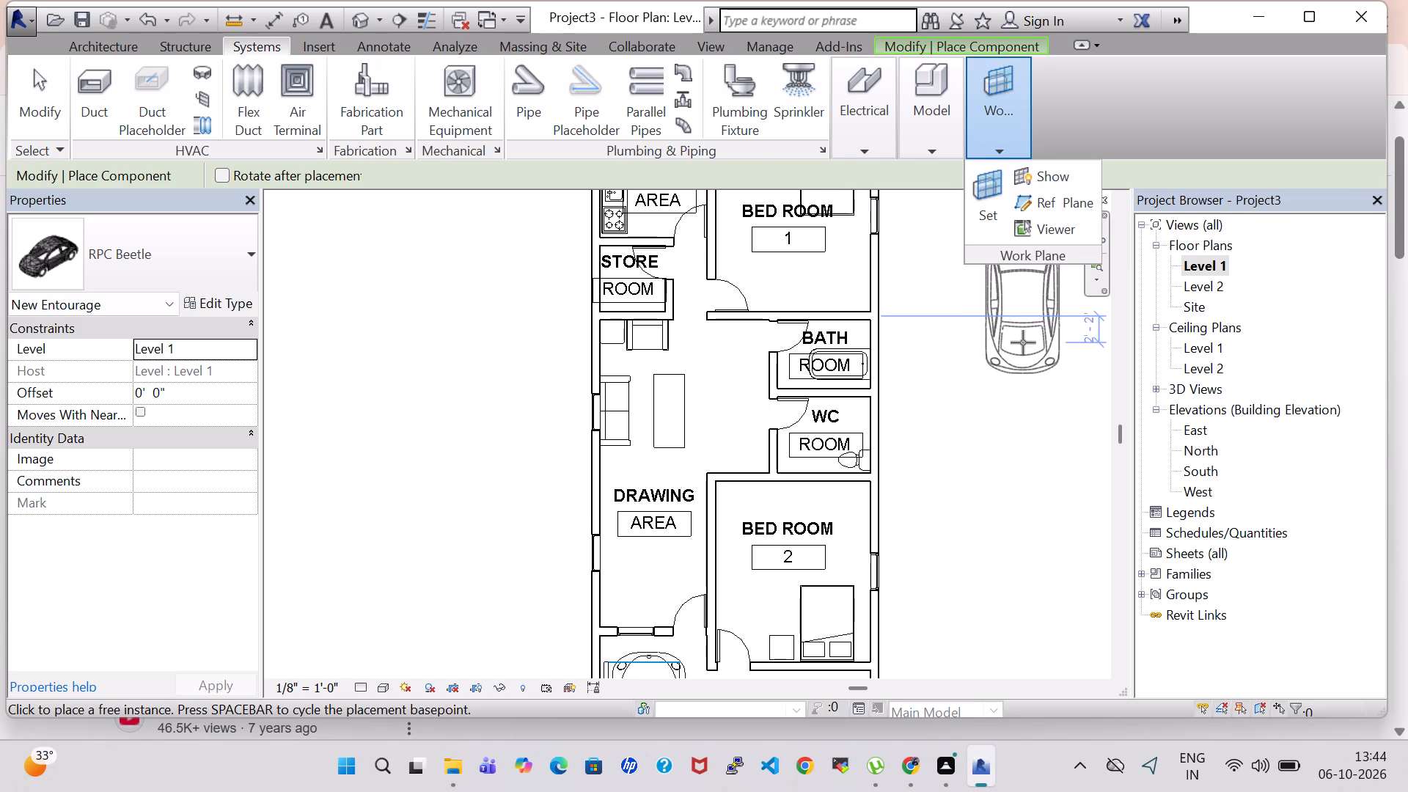
key(Escape)
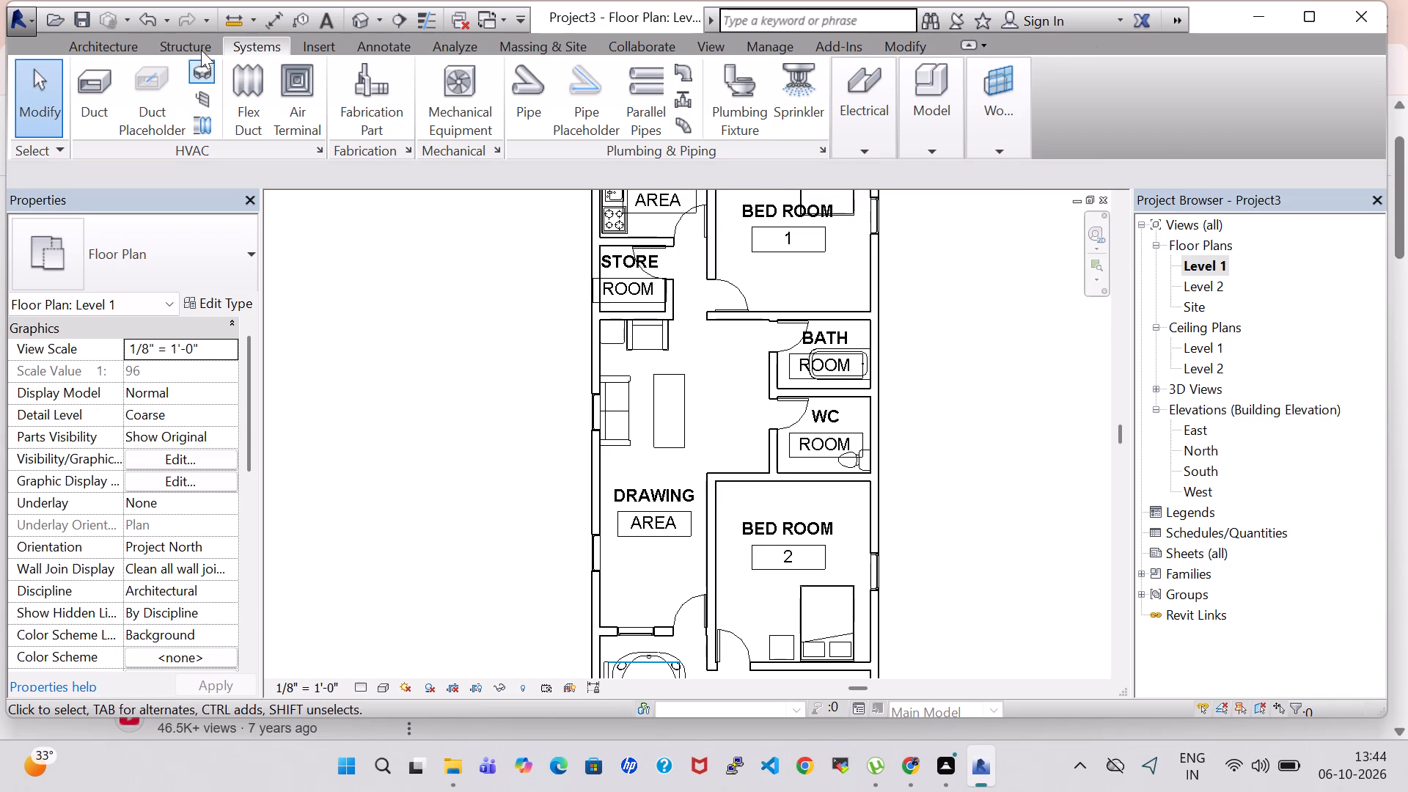
Return to the architectural tools and examine the outer wall beside the BATH and WC rooms on the Level 1 plan.
click(131, 37)
click(131, 48)
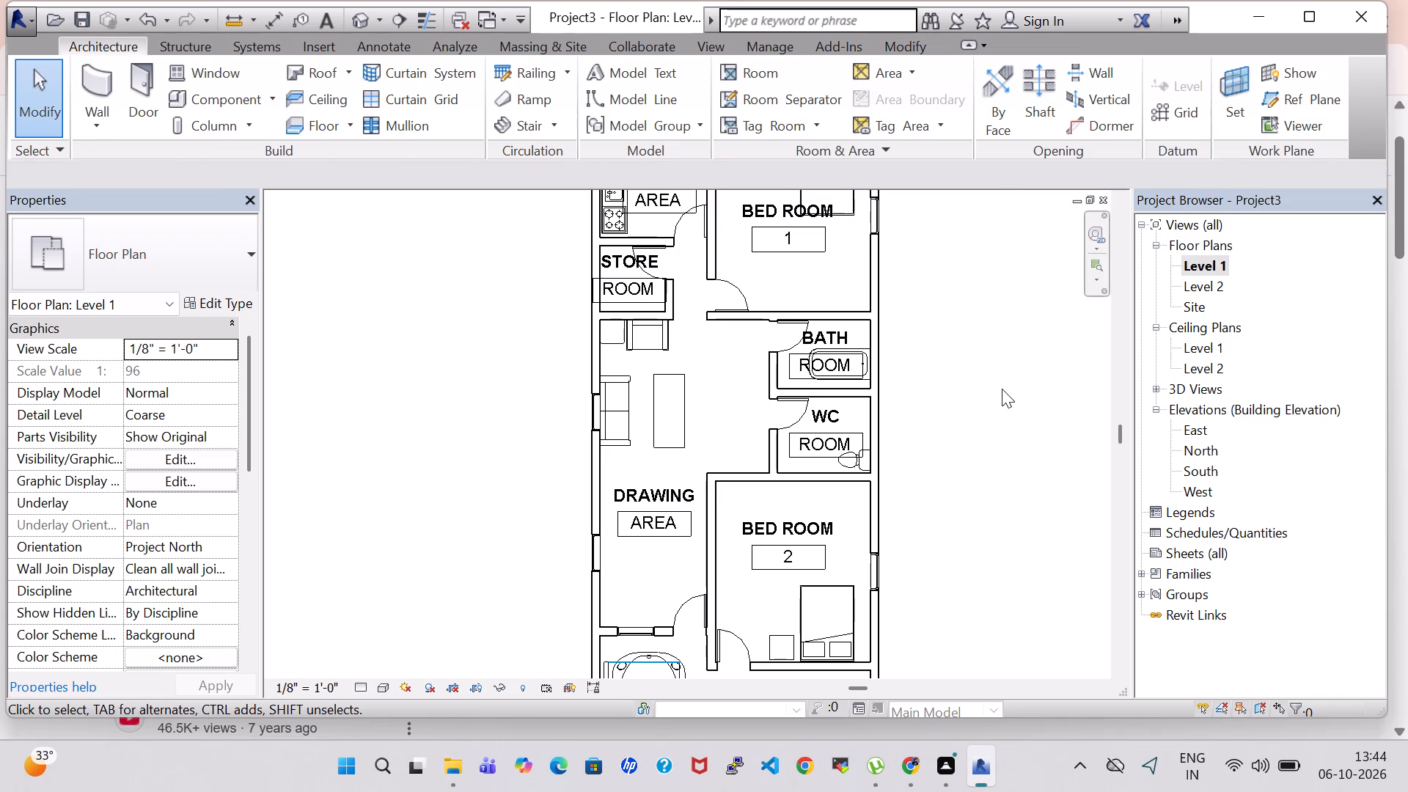
click(1002, 389)
scroll(958, 396, down, 2)
middle_drag(958, 396, 834, 398)
scroll(834, 398, down, 1)
scroll(843, 437, up, 2)
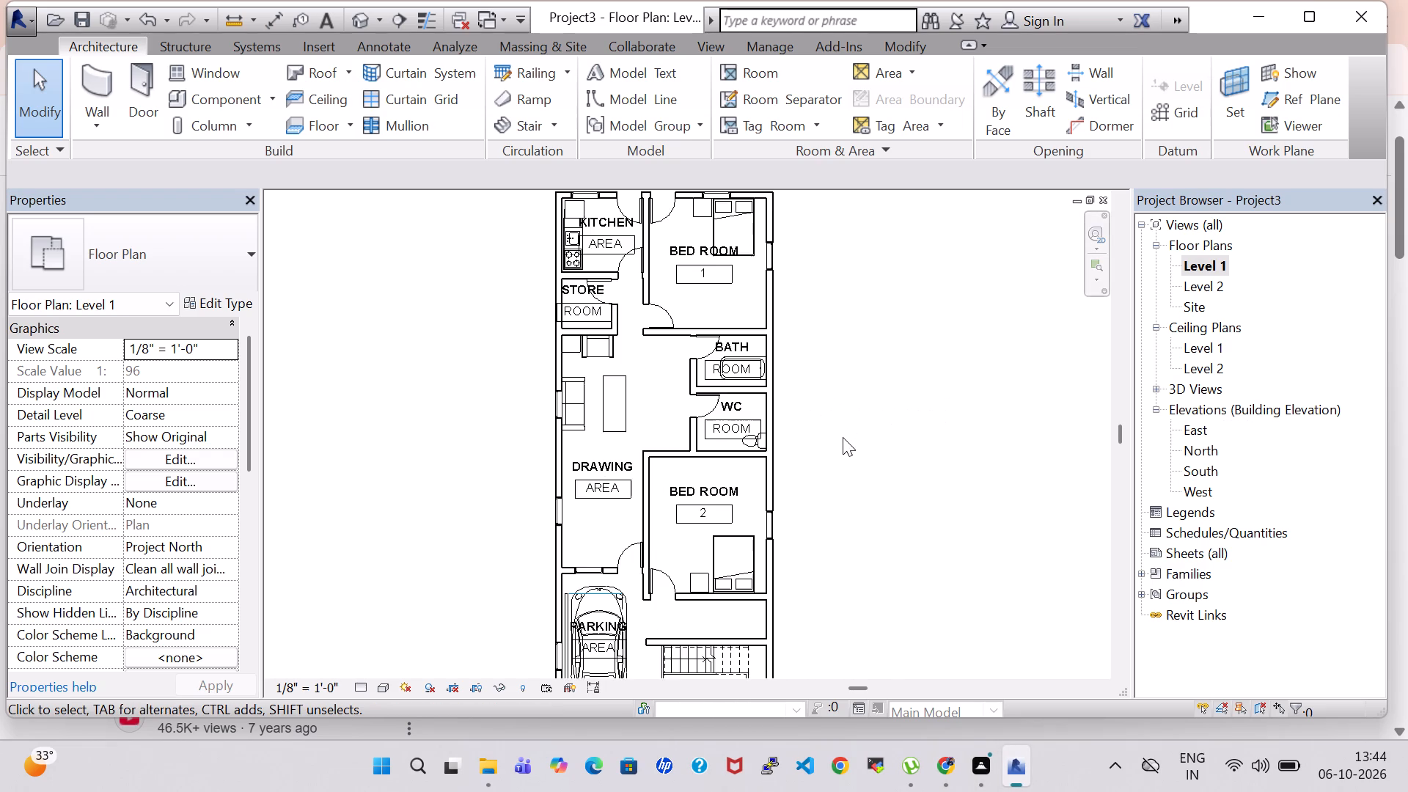
scroll(753, 401, up, 7)
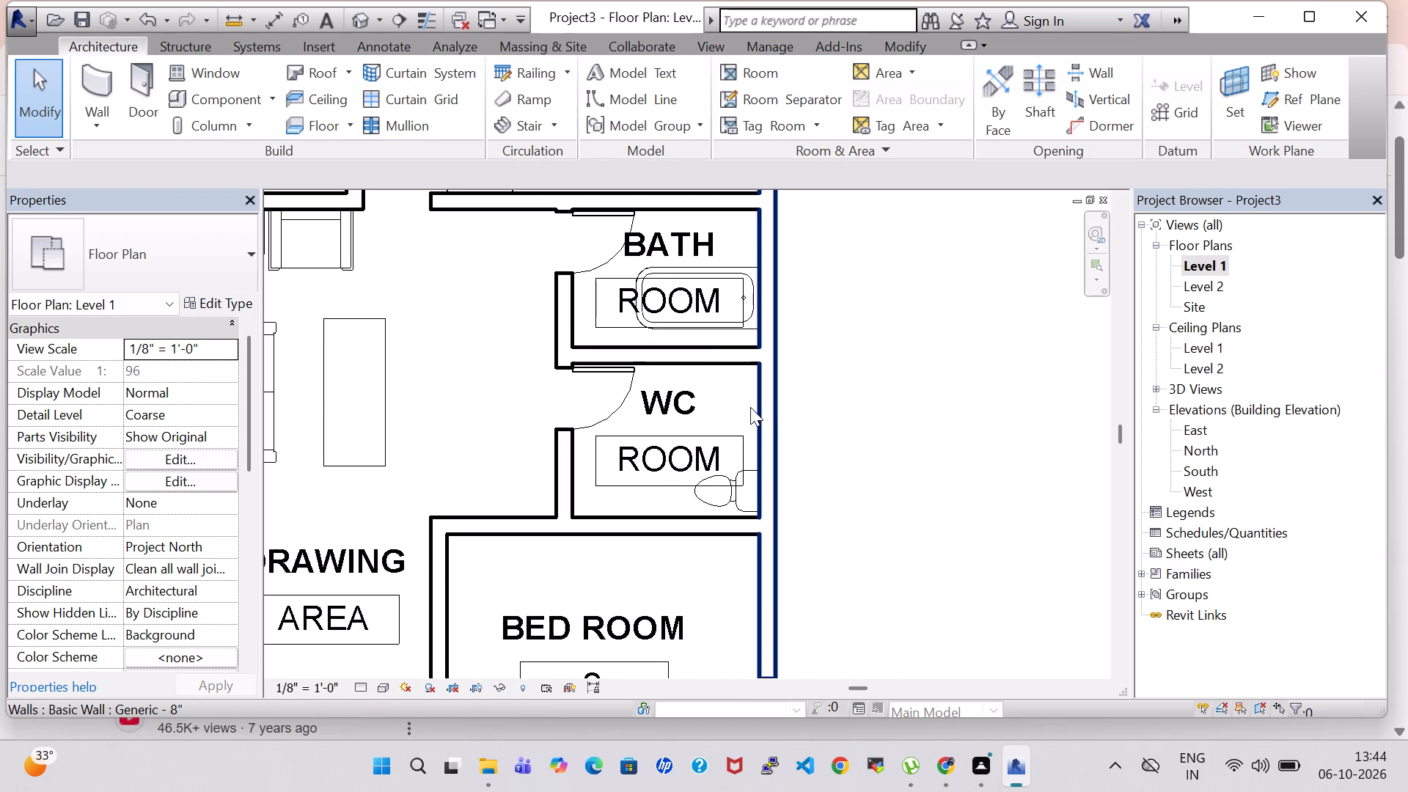
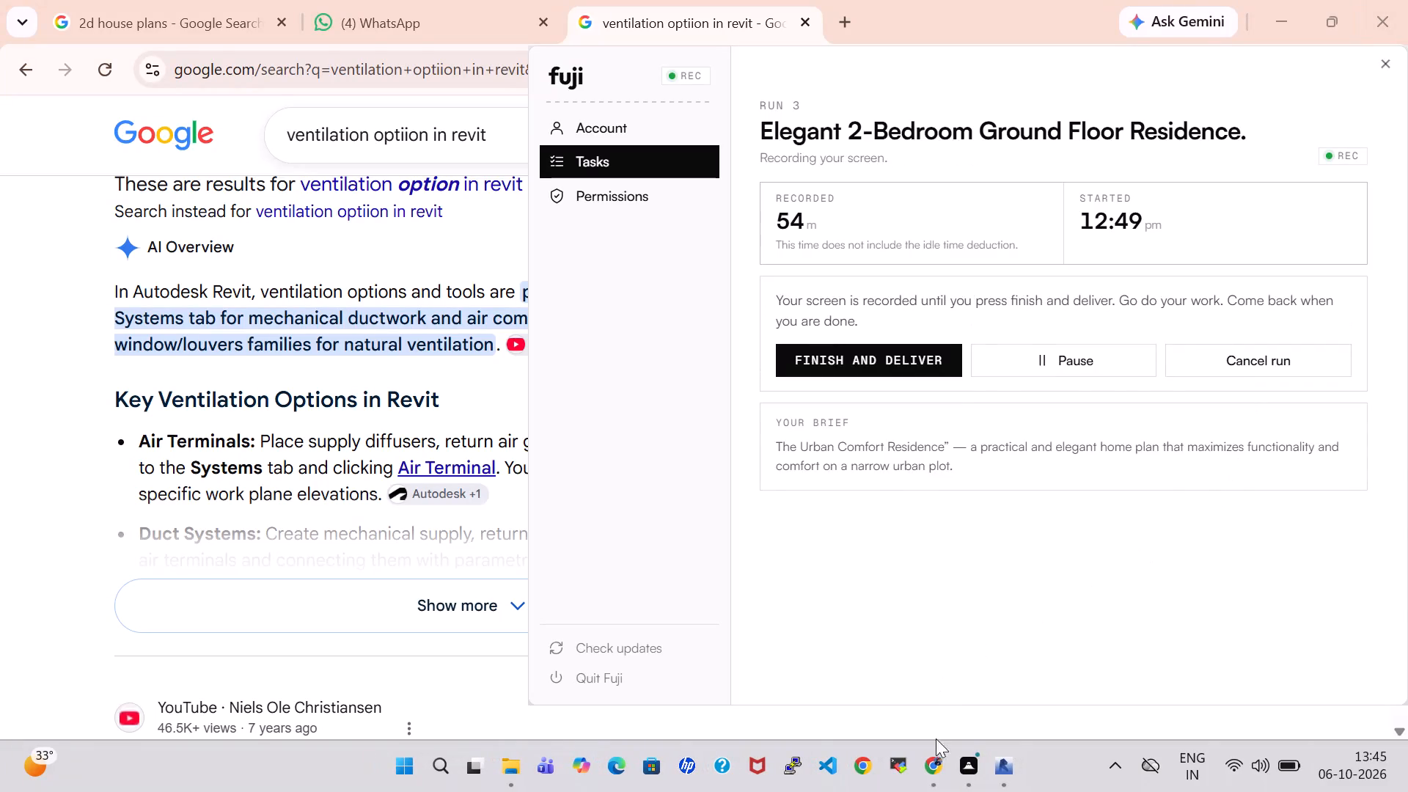
Switch to Chrome and review the Google results on ventilation options in Revit, expanding the question about type 3 ventilation systems.
click(927, 765)
scroll(542, 370, down, 2)
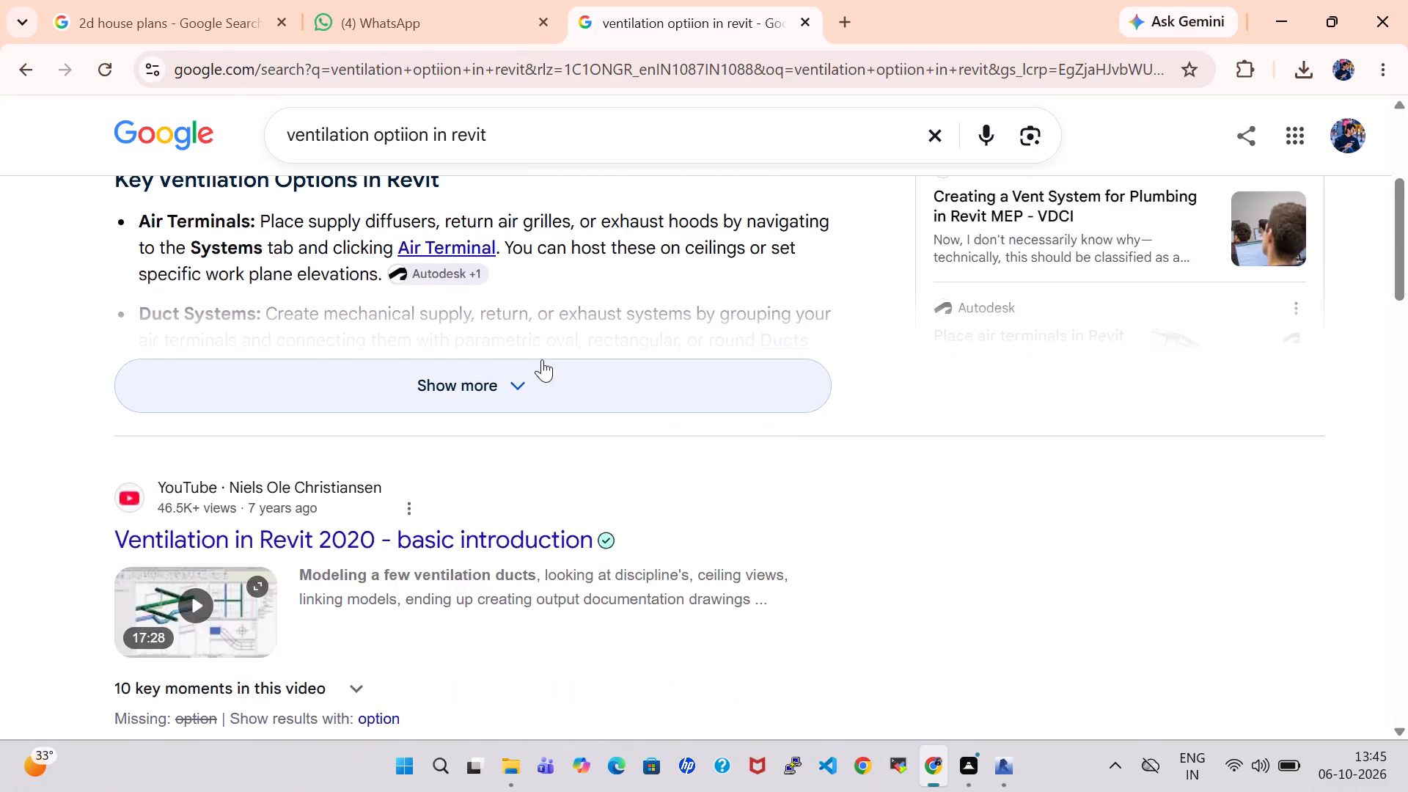
scroll(542, 359, up, 6)
scroll(545, 355, down, 7)
scroll(545, 342, up, 1)
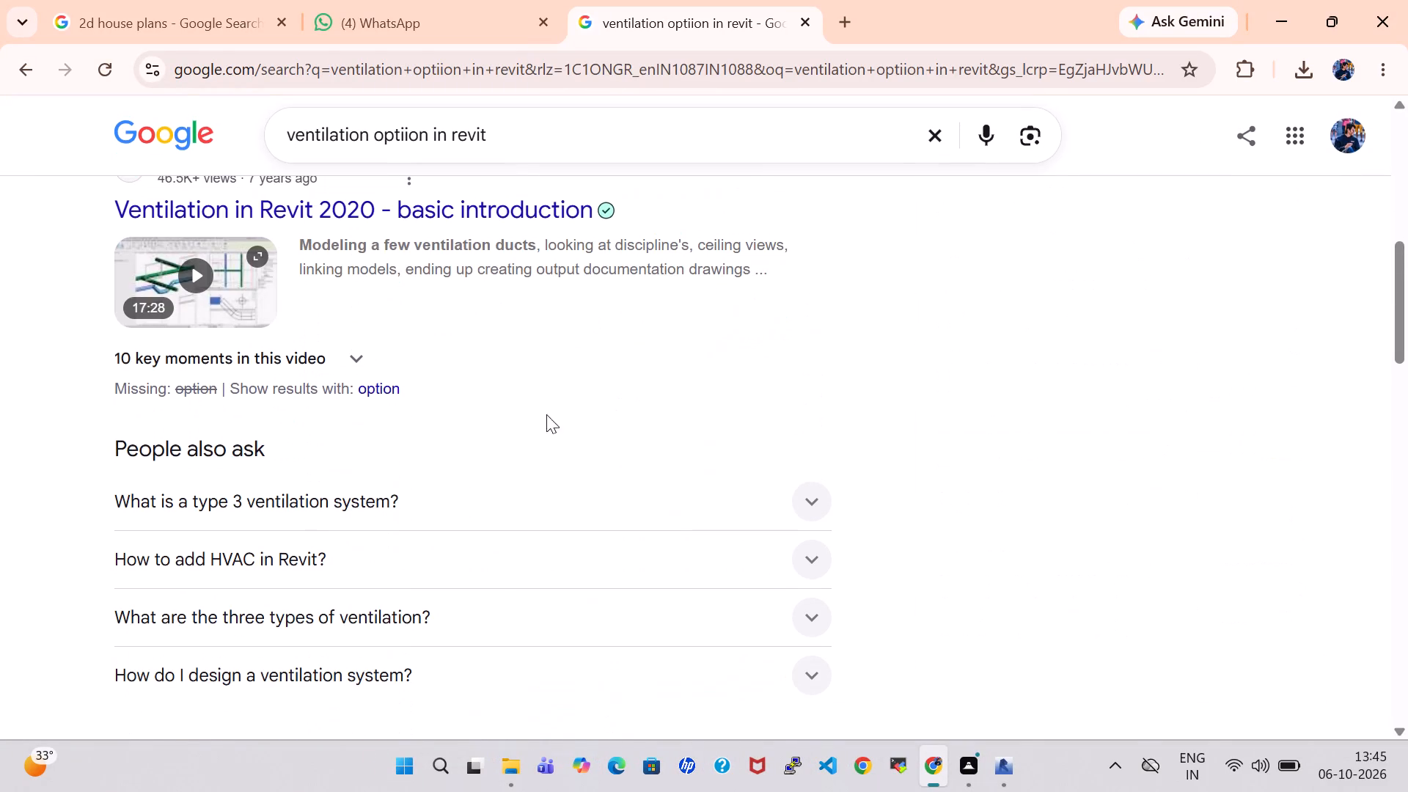
click(802, 507)
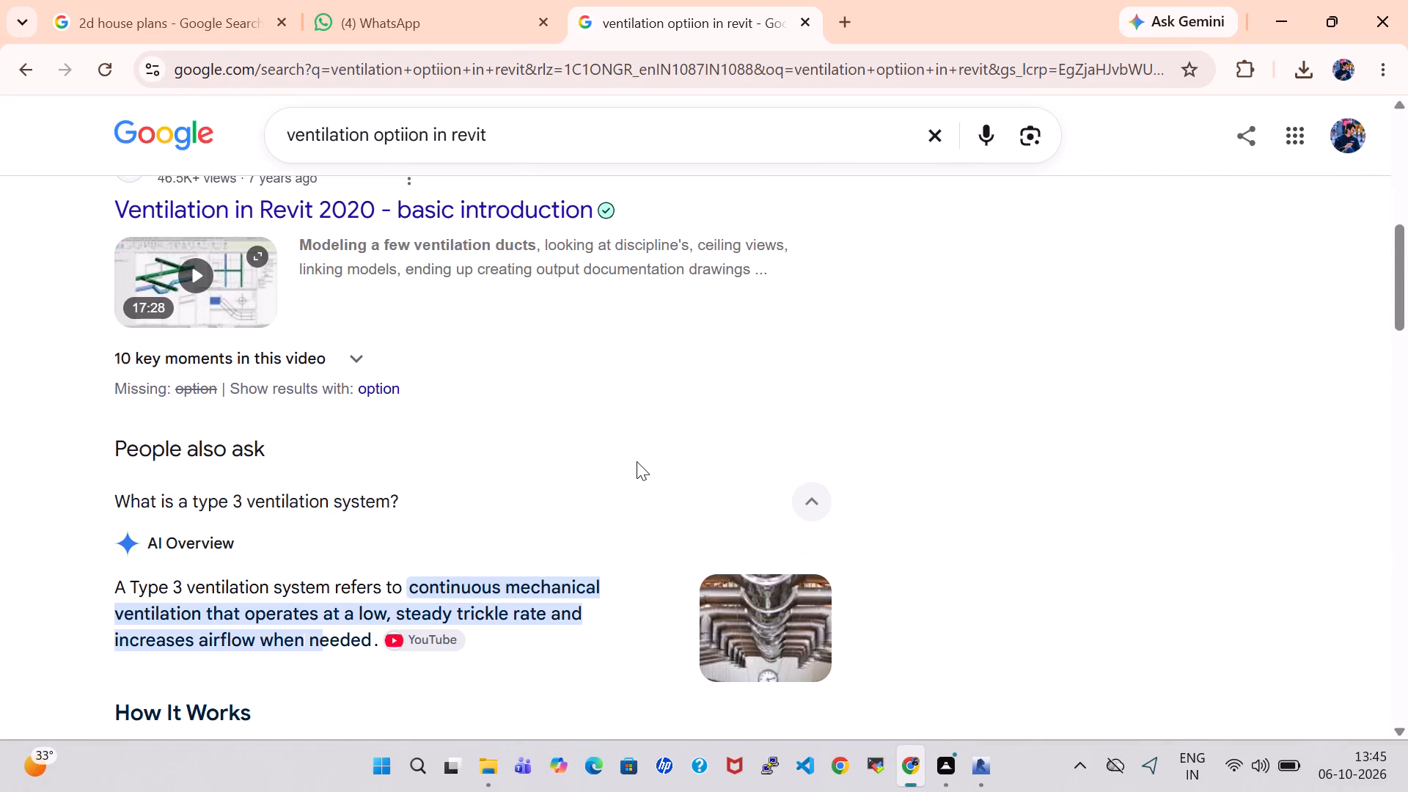
scroll(644, 453, up, 7)
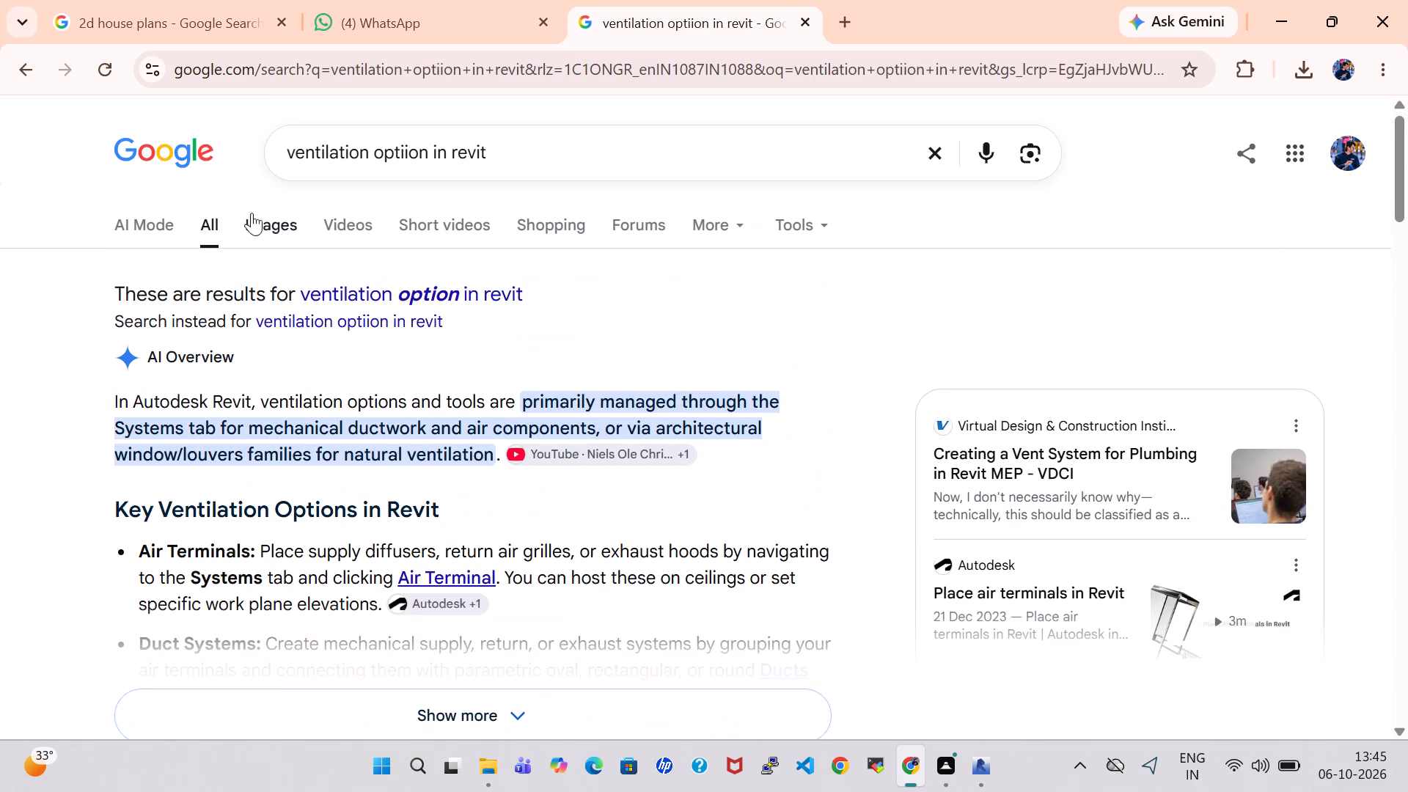
Show the image results for the ventilation search and open the video "Doors, Windows, Ventilators in REVIT Software".
click(260, 224)
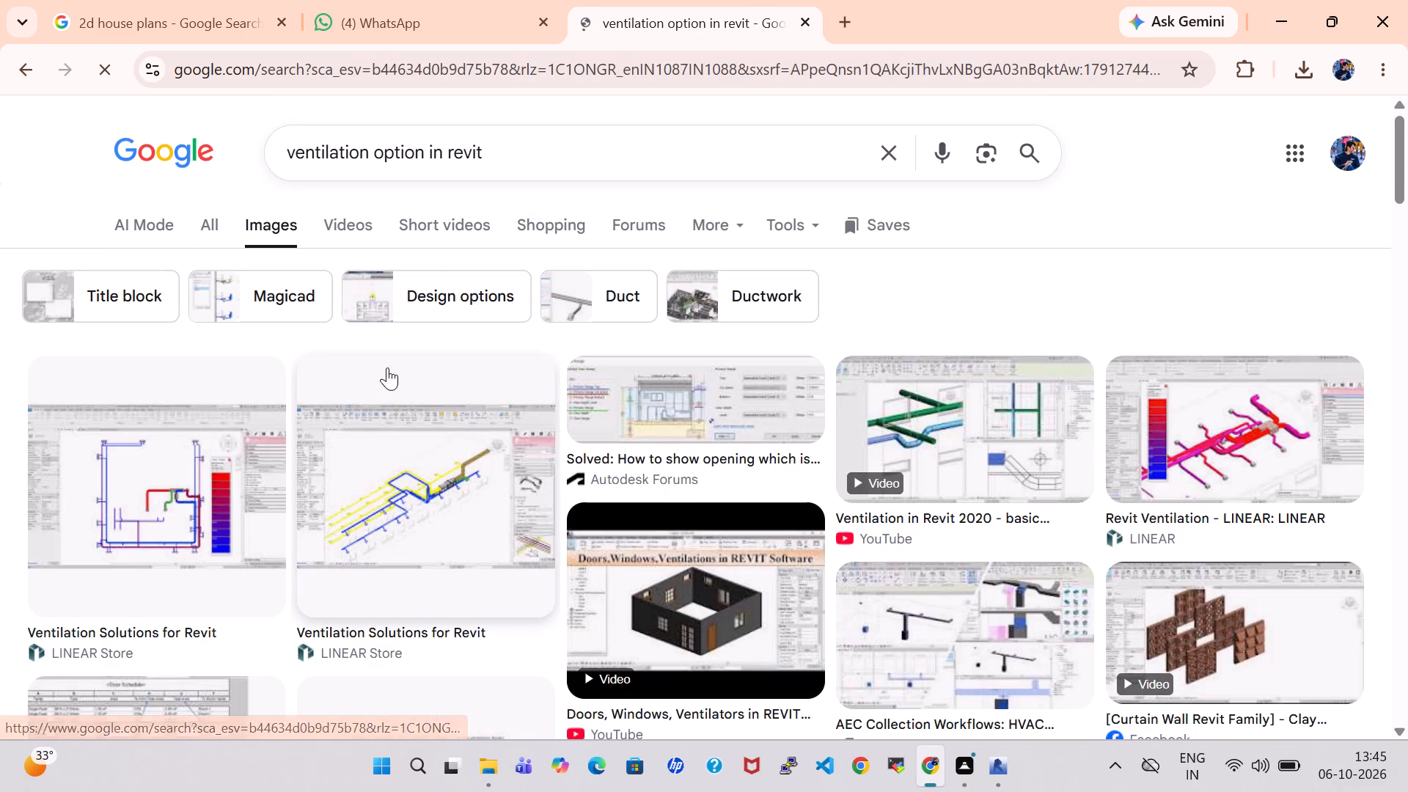
click(670, 606)
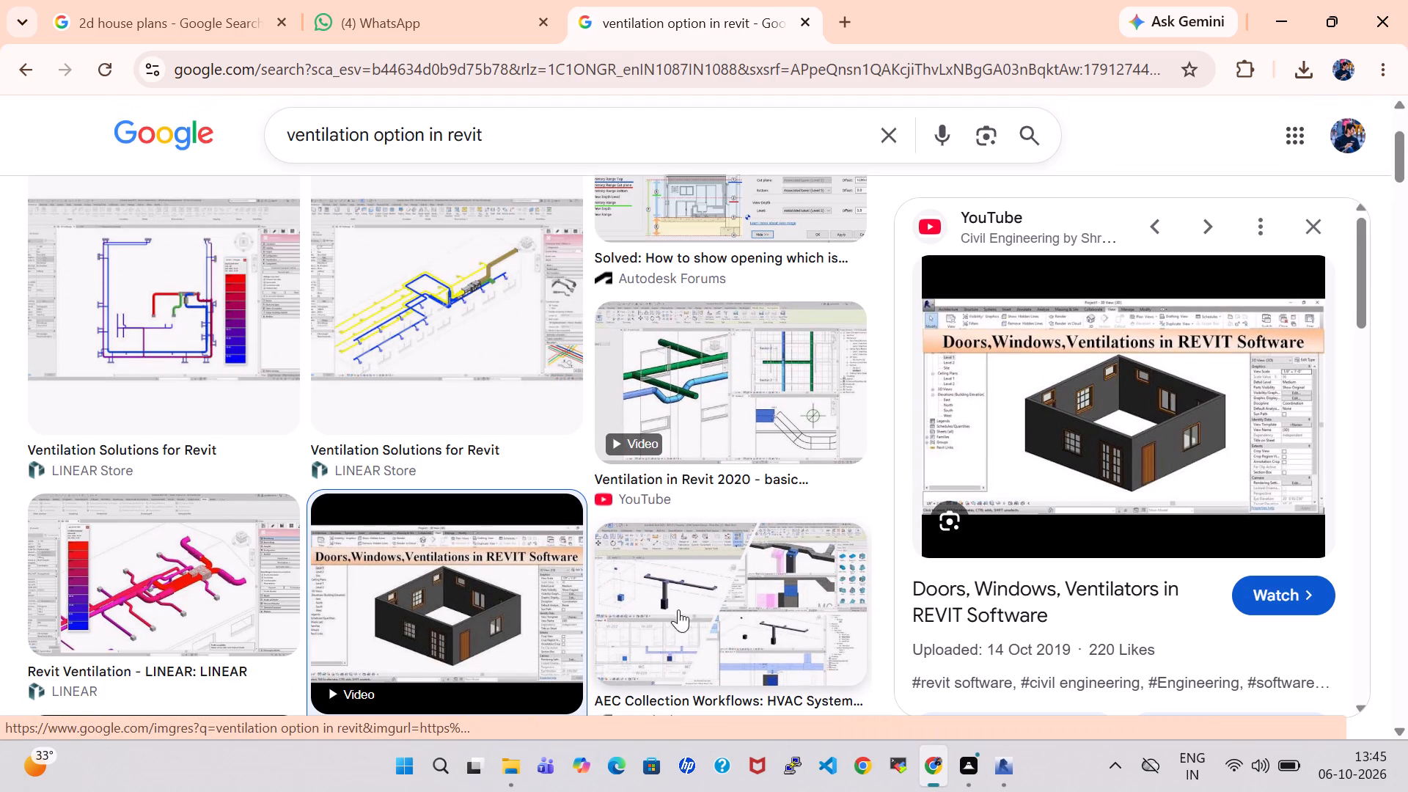
click(1155, 451)
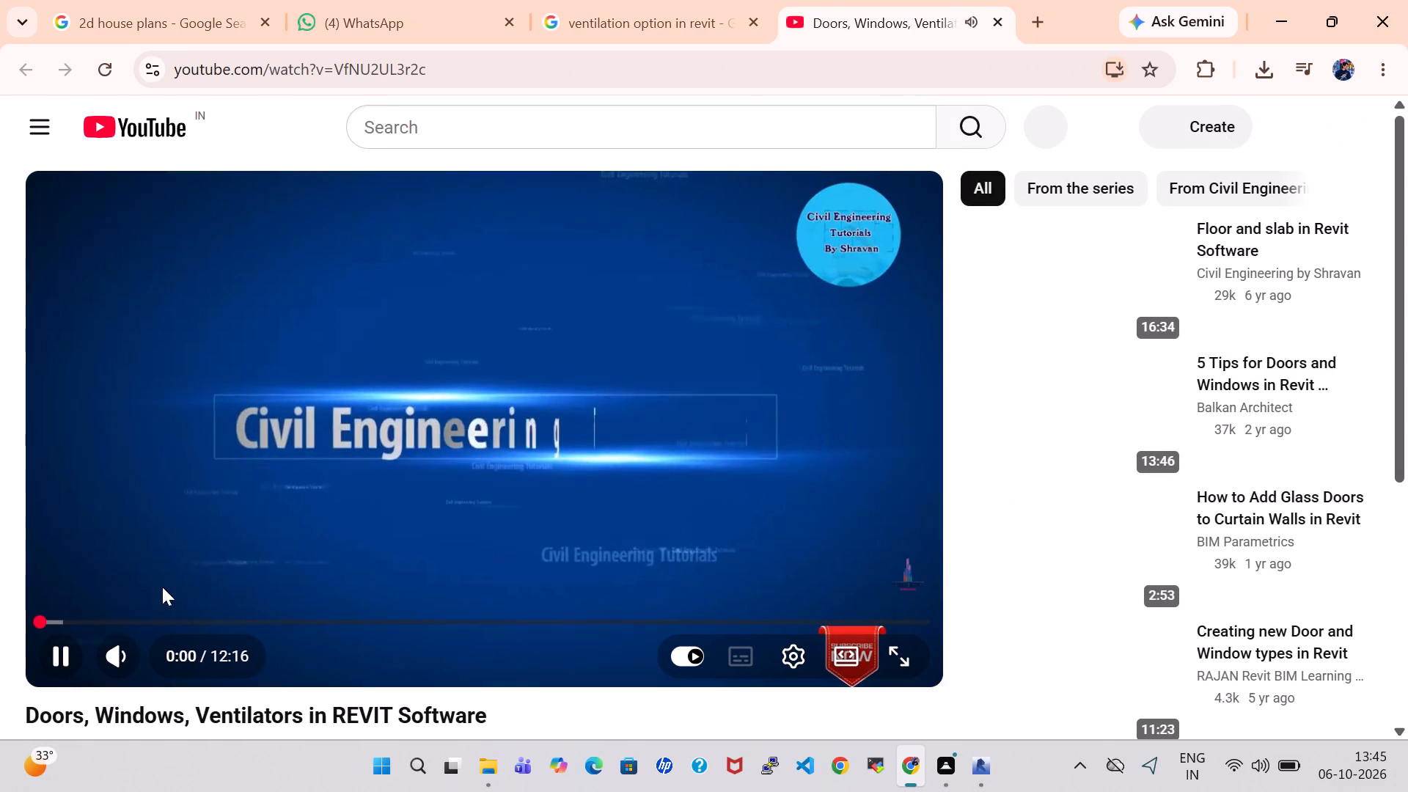
Skim through the tutorial video to examine how windows and ventilators are loaded and sized in Revit, and close it.
click(62, 618)
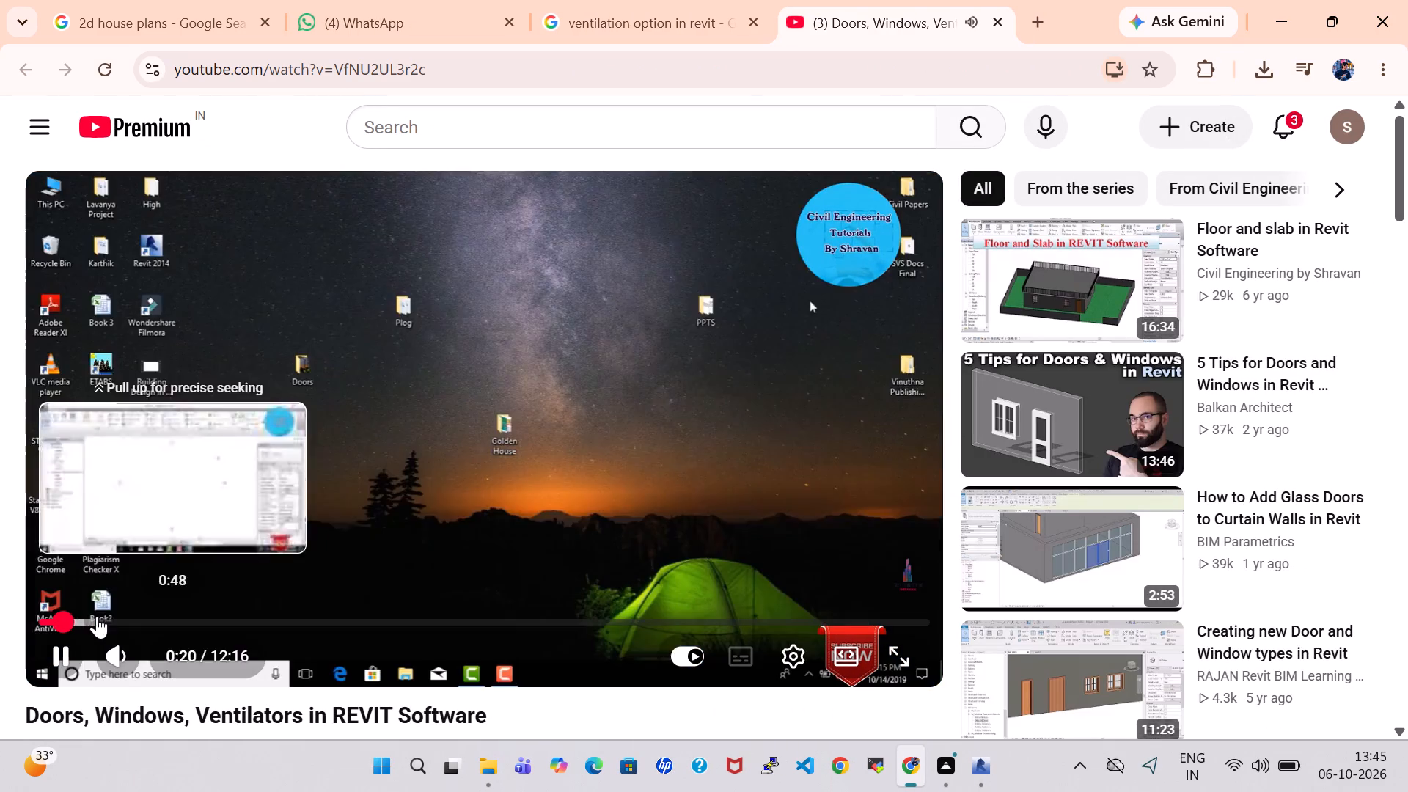
click(97, 616)
click(149, 618)
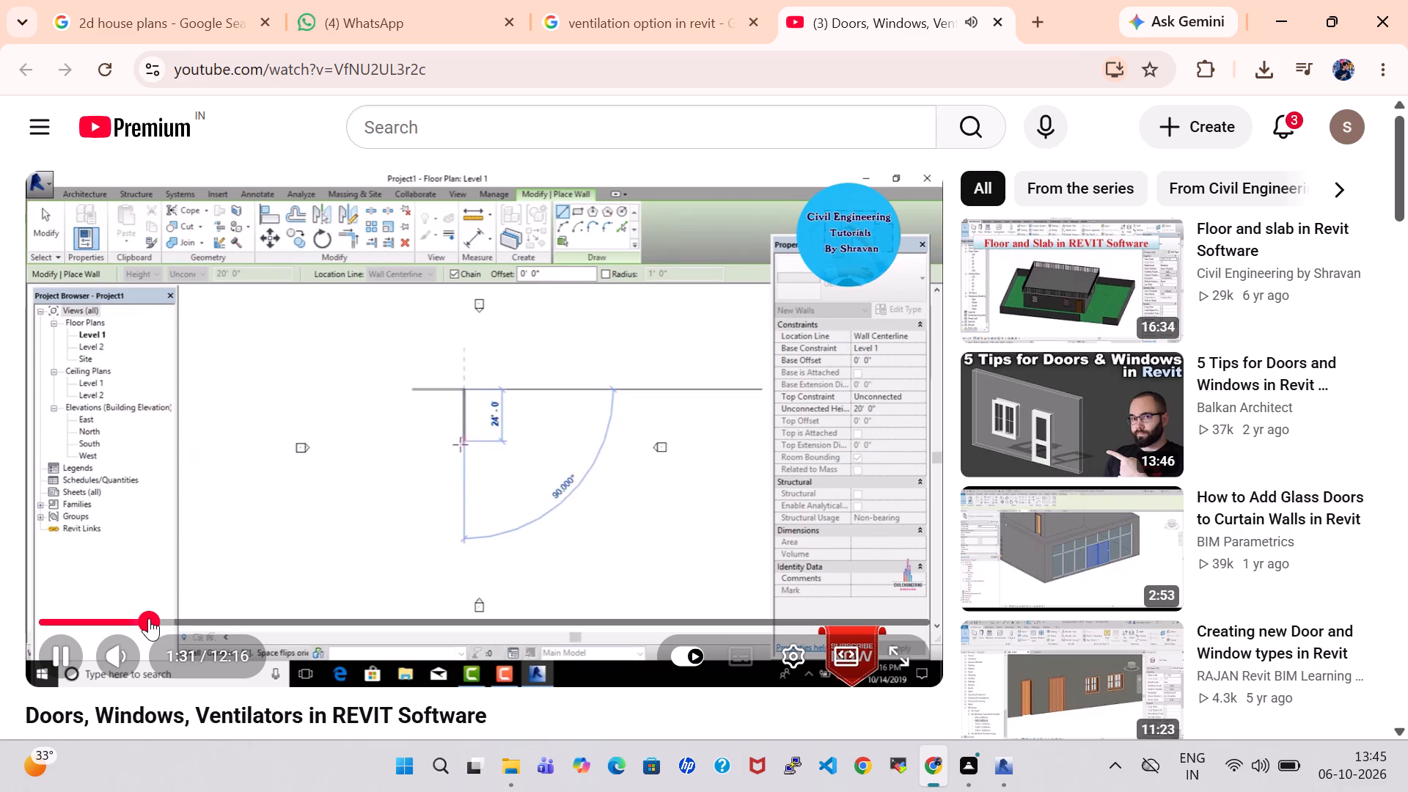
click(183, 622)
click(257, 622)
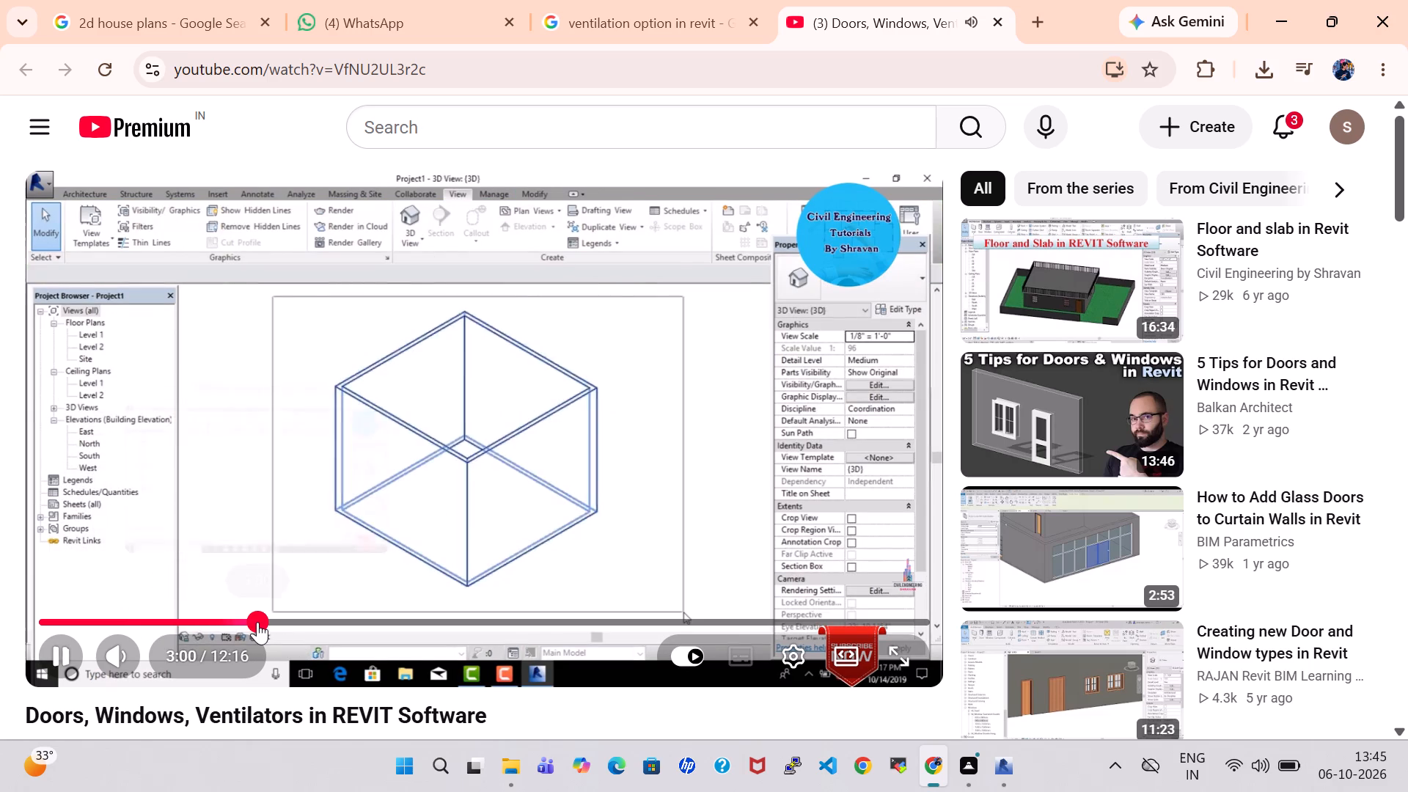
click(355, 622)
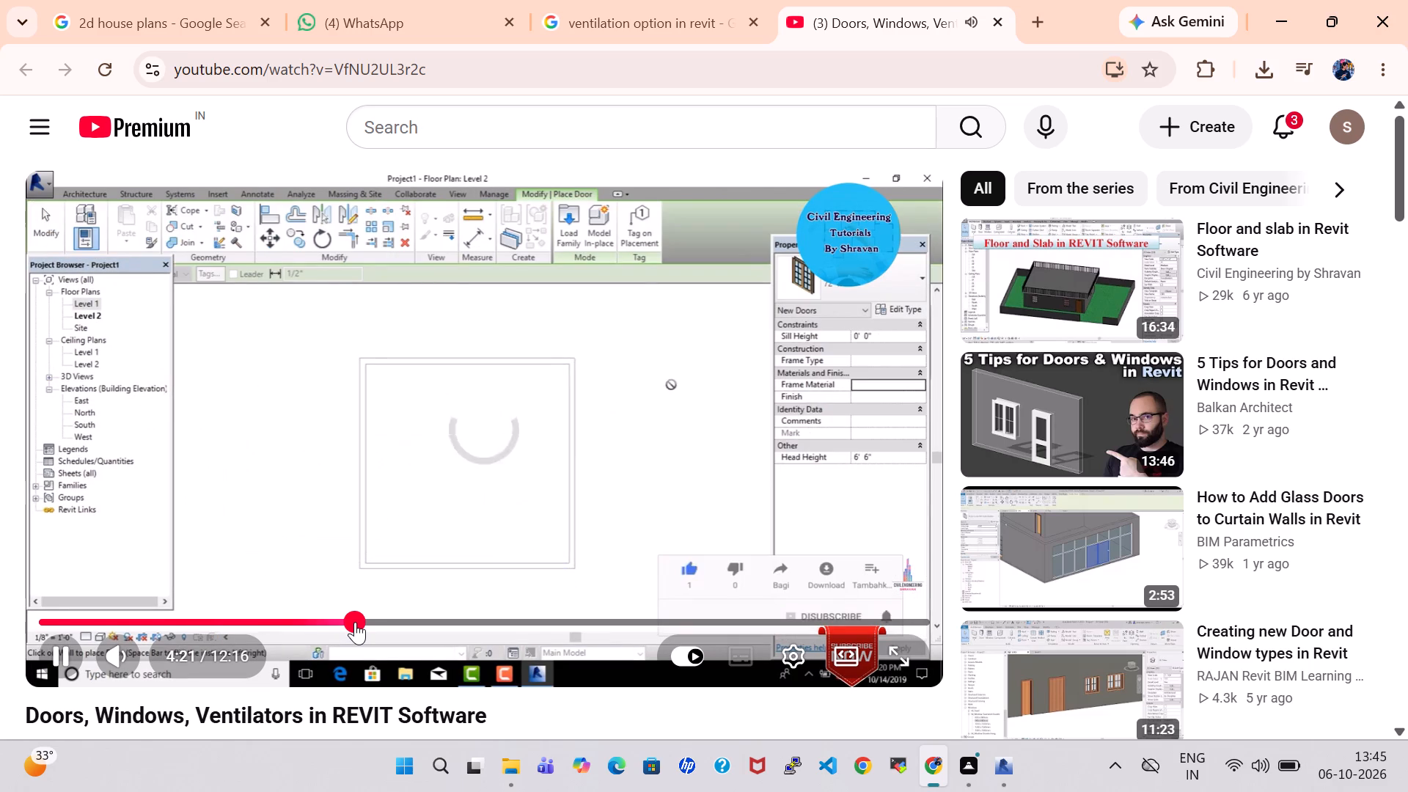
click(418, 623)
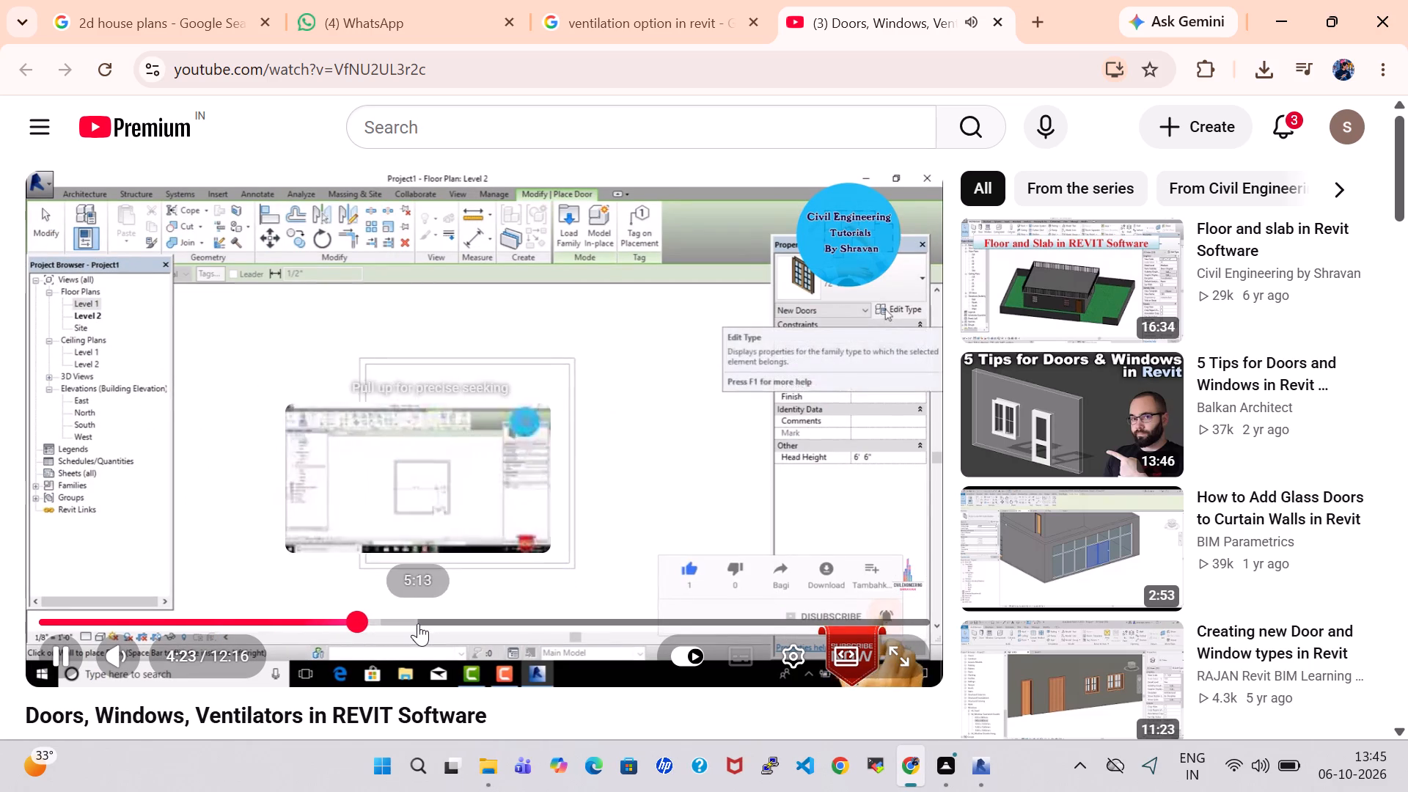
click(463, 625)
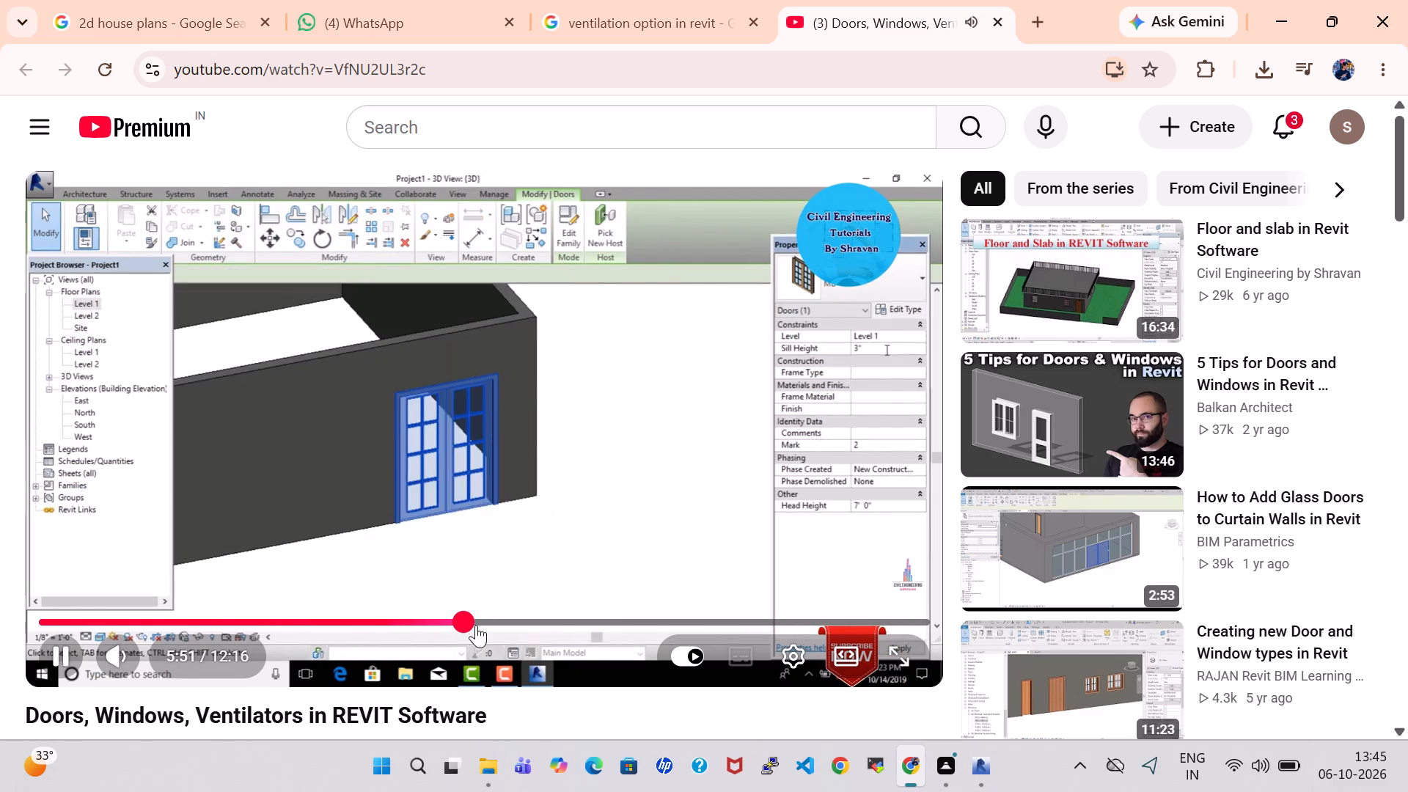
click(522, 625)
click(595, 625)
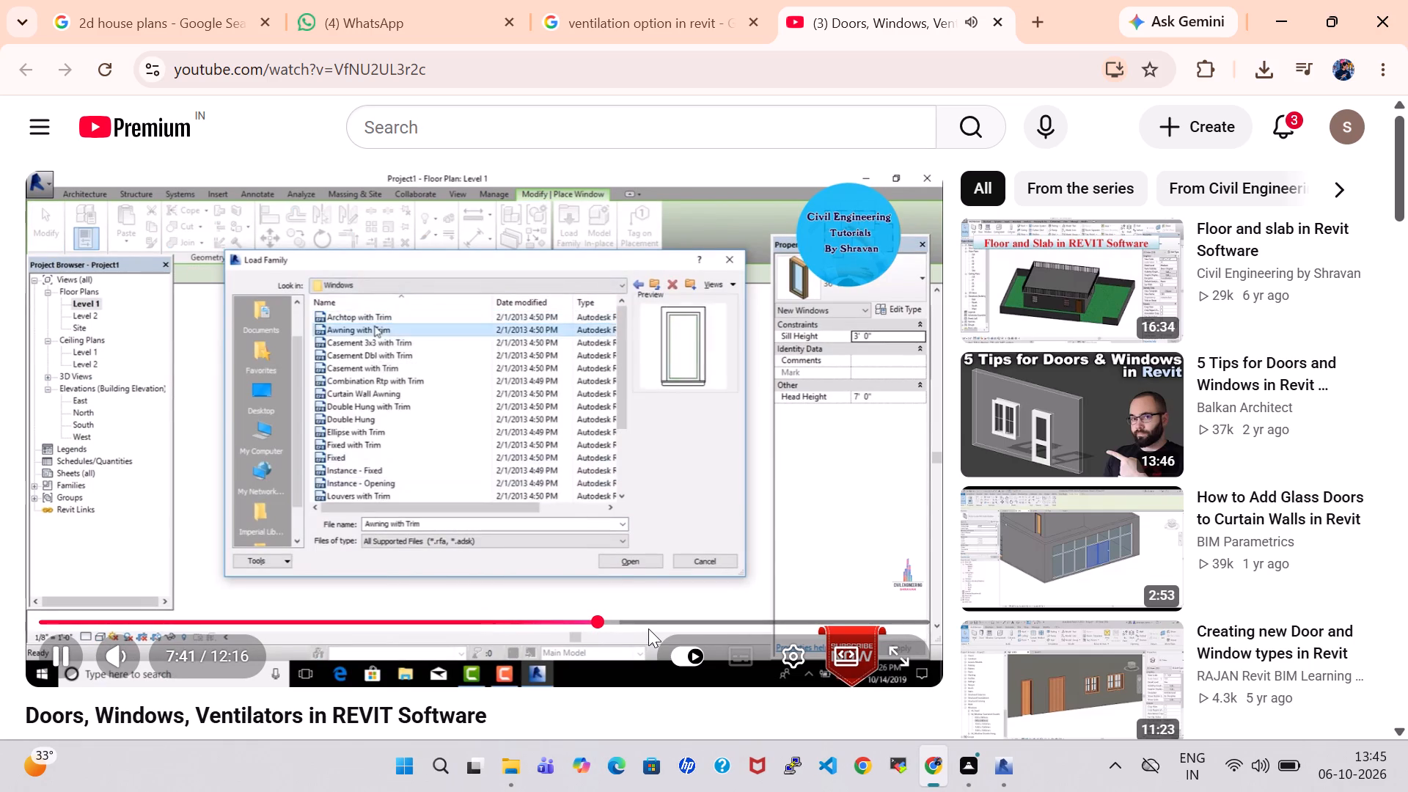
click(648, 616)
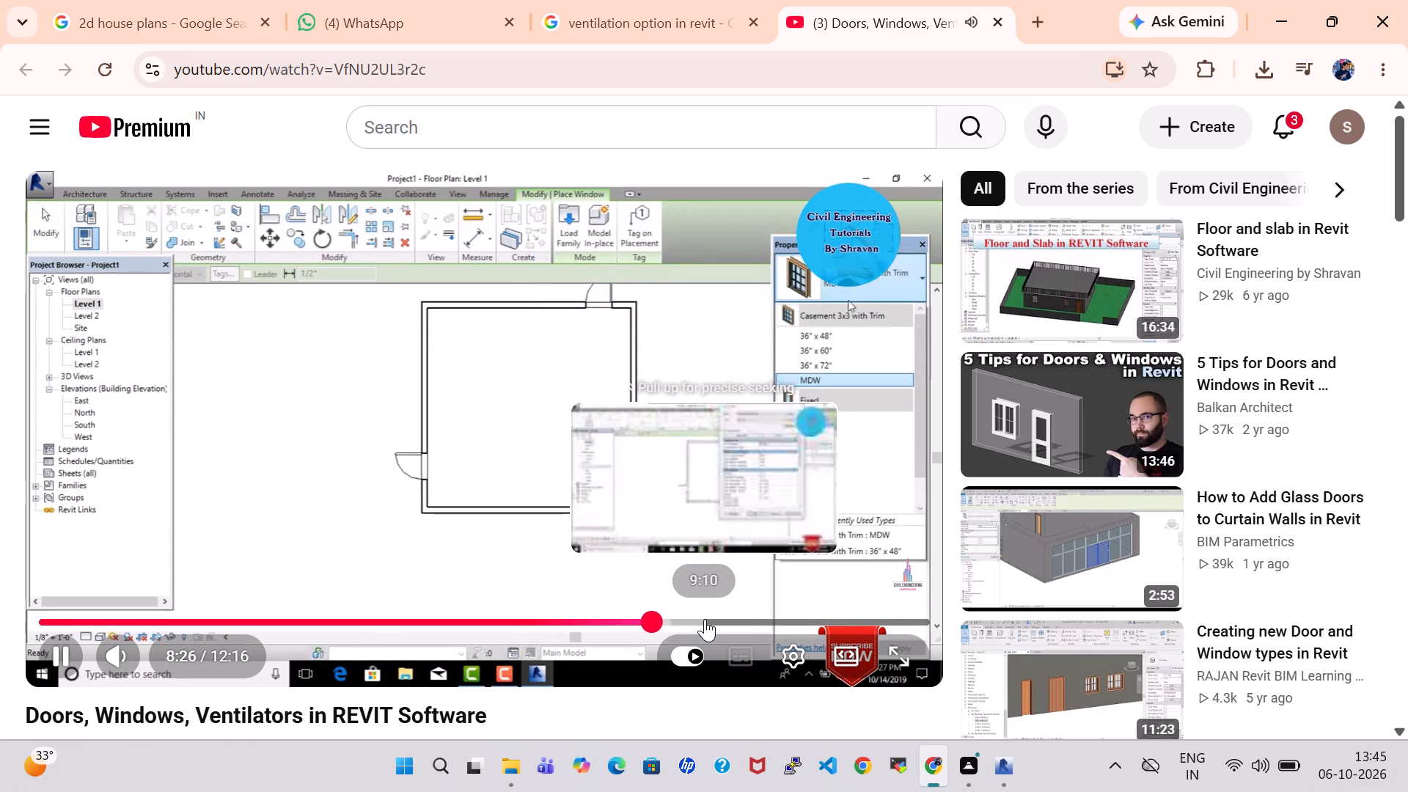
click(705, 619)
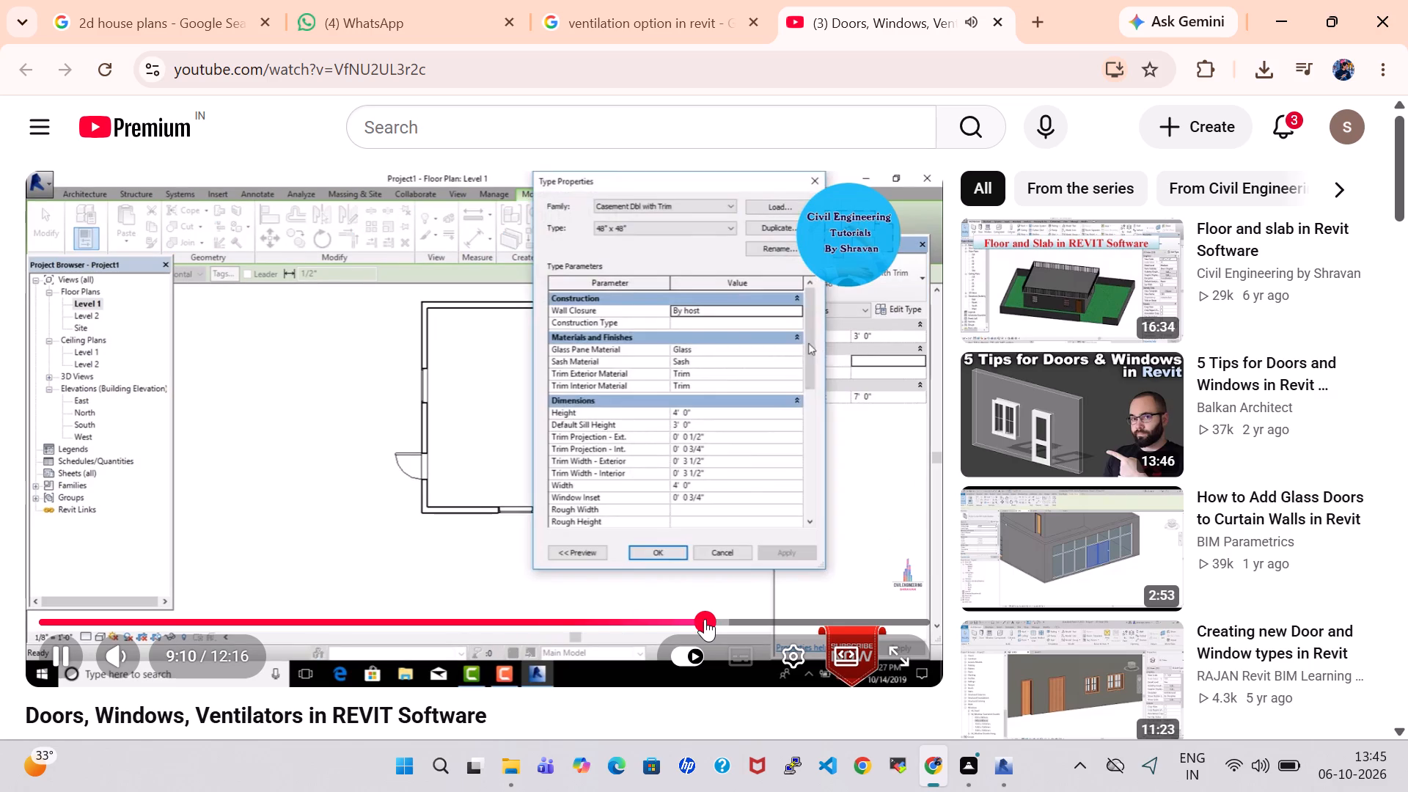
click(722, 620)
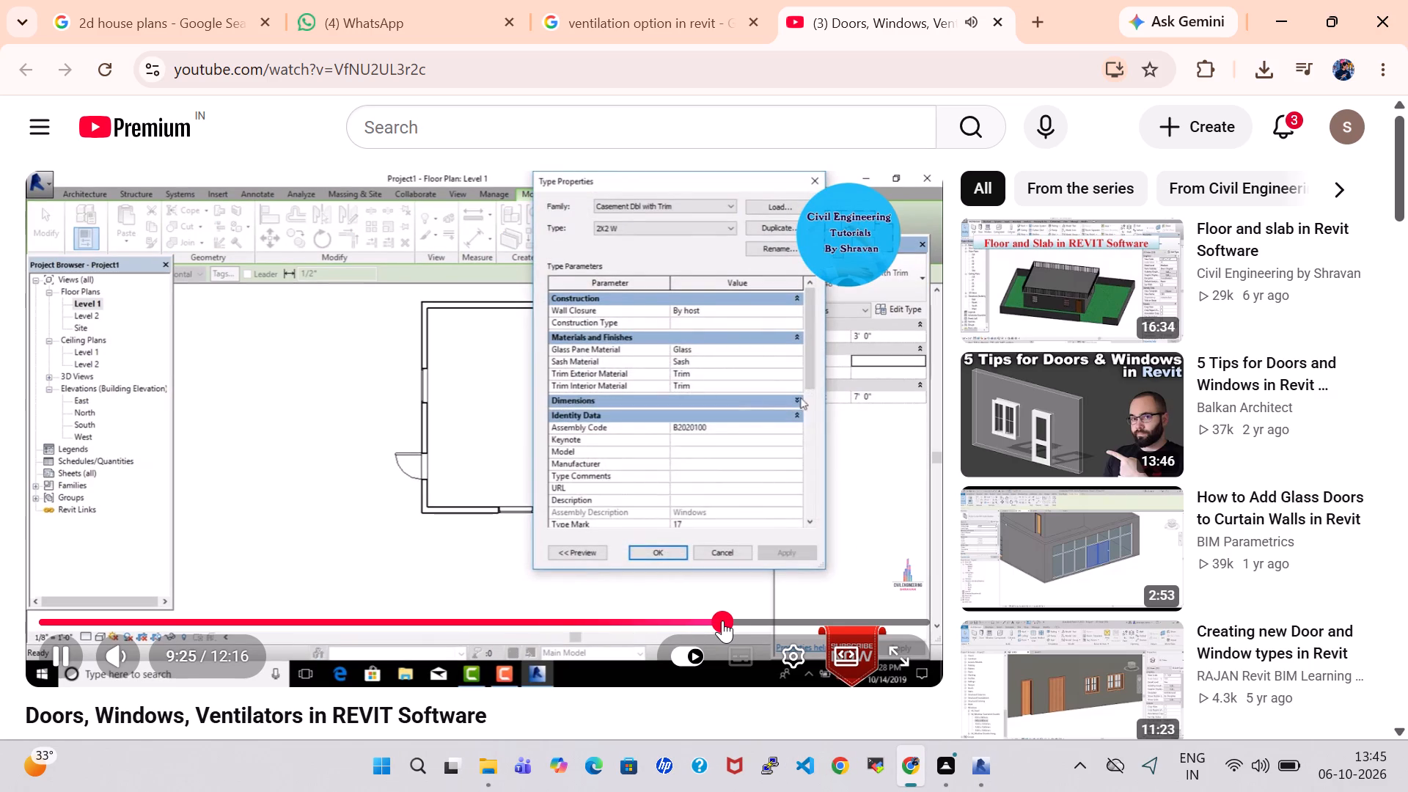
click(753, 620)
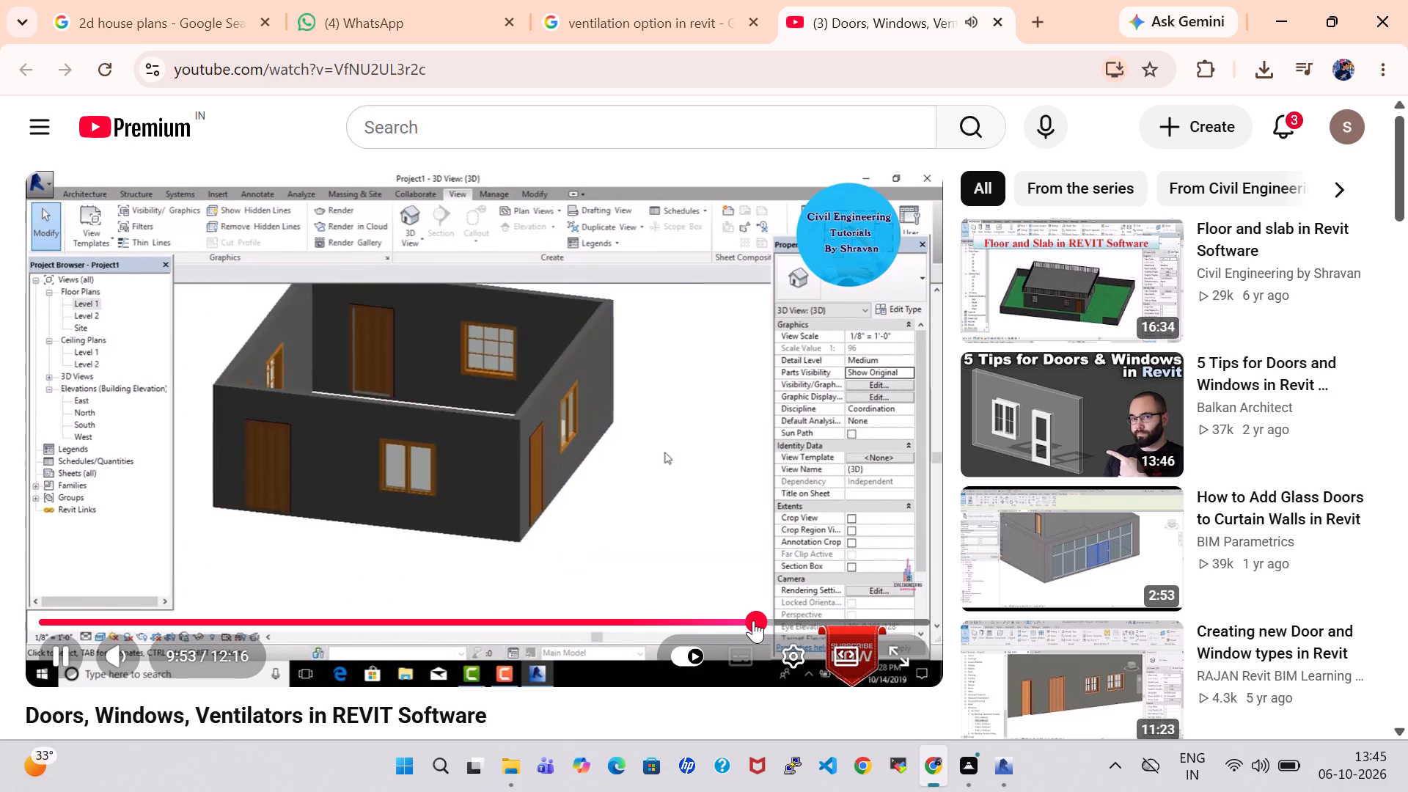
click(814, 617)
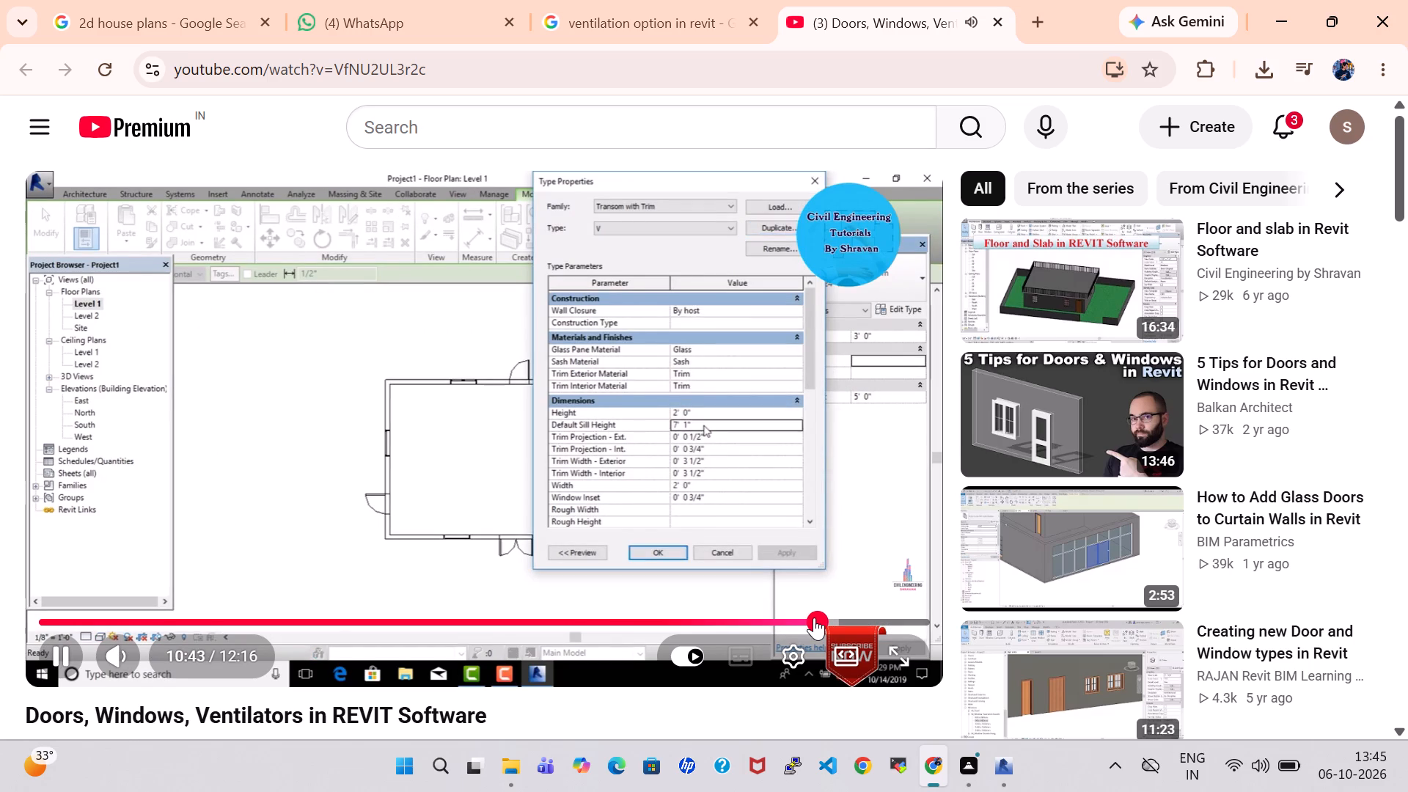
click(779, 617)
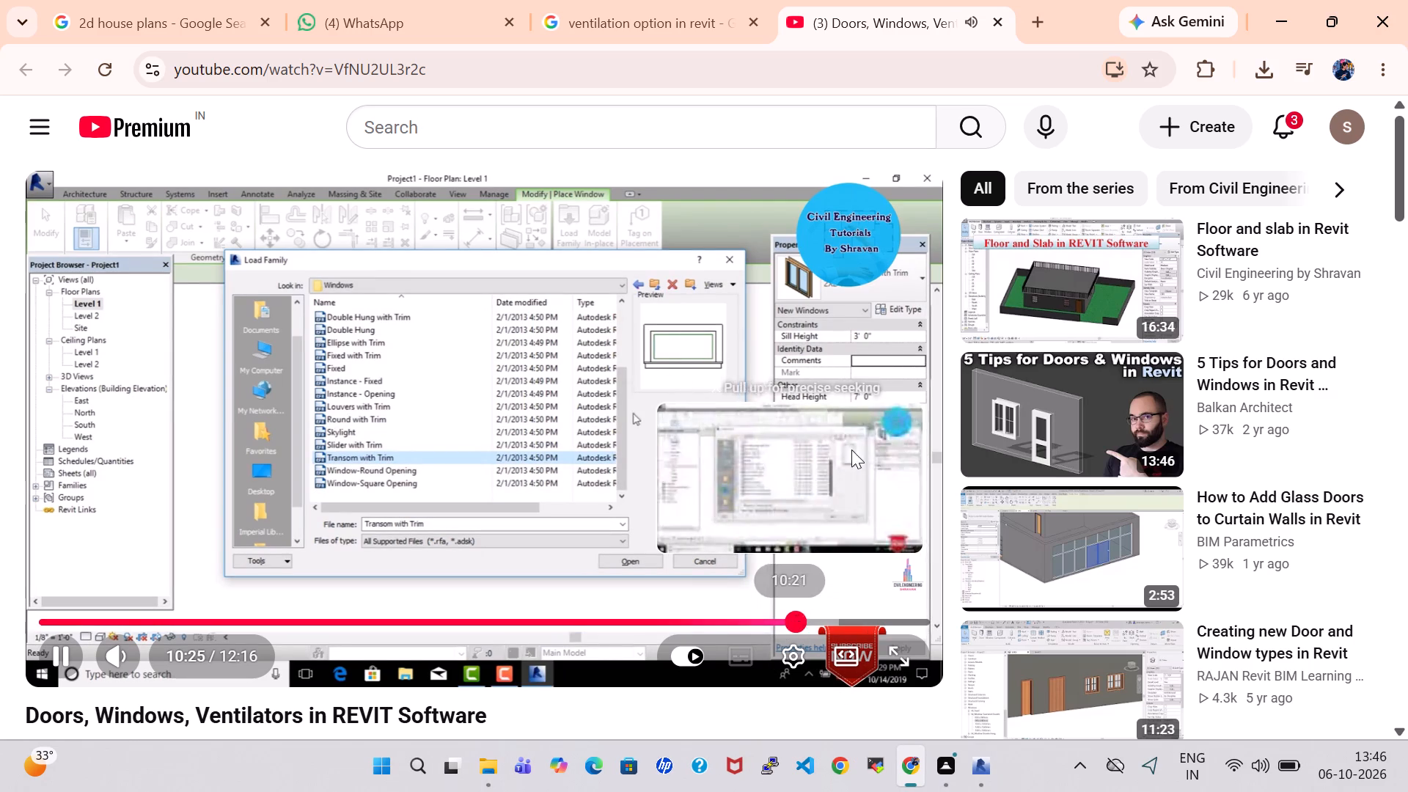
click(994, 26)
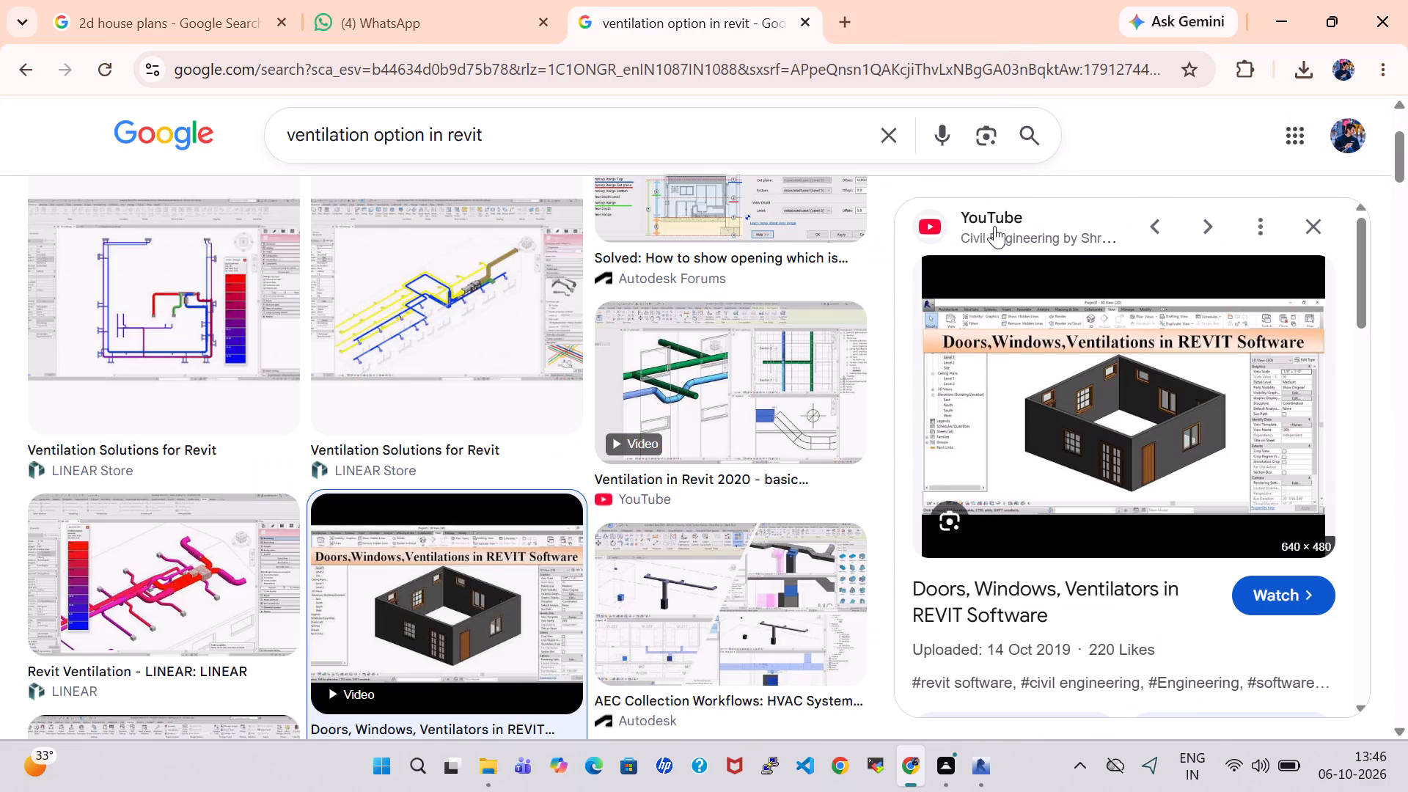
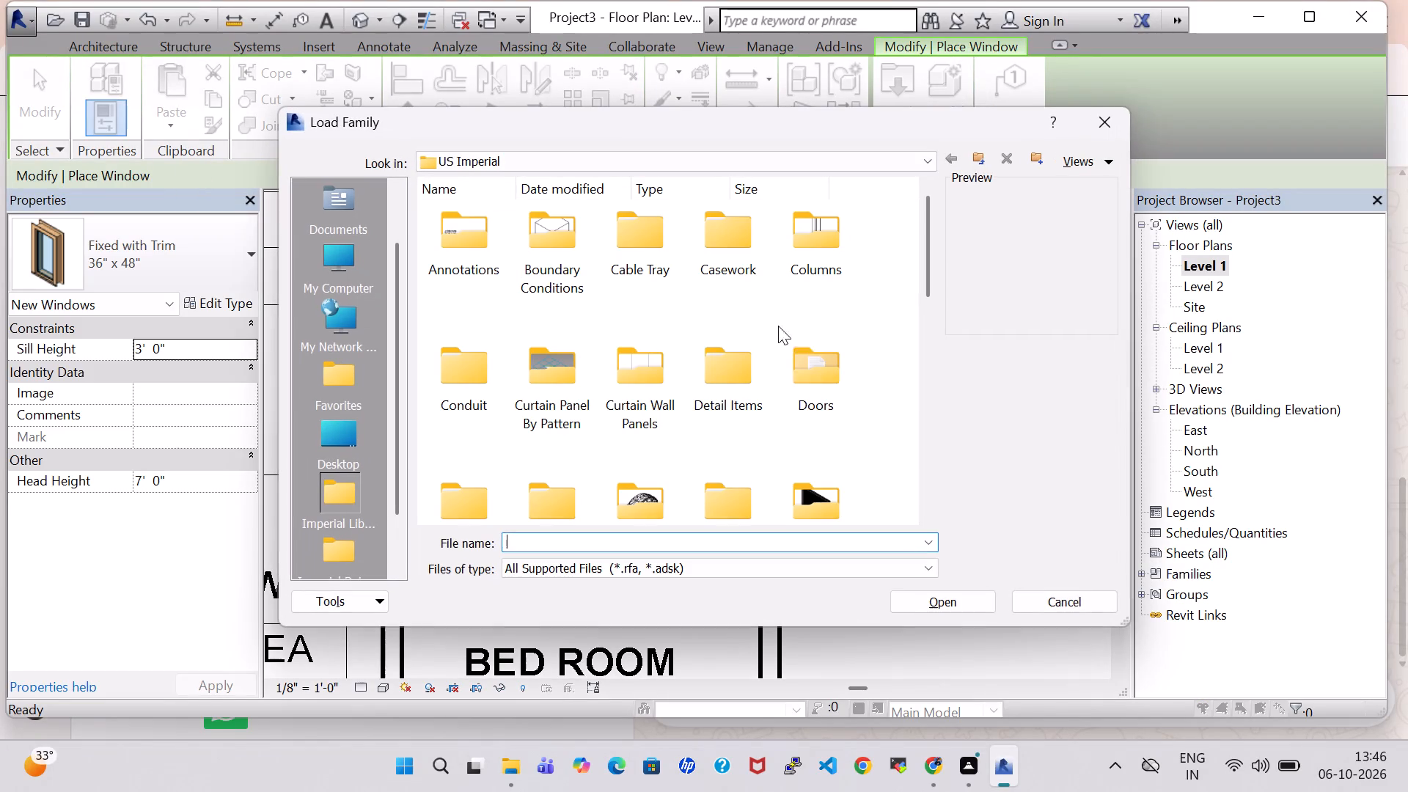
Load the Transom with Trim family from the Windows folder of the US Imperial library.
click(854, 443)
scroll(852, 443, down, 4)
double_click(682, 472)
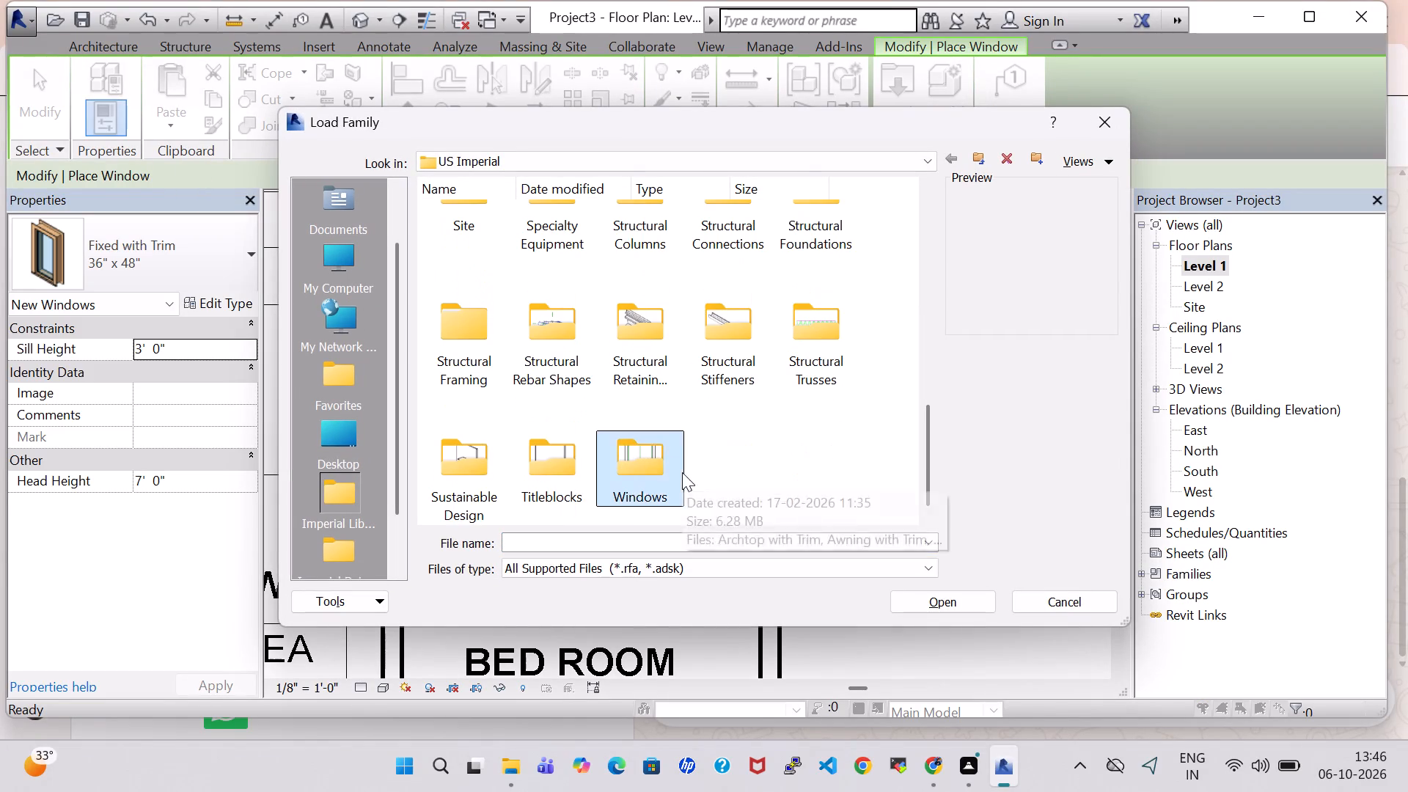
scroll(627, 348, down, 4)
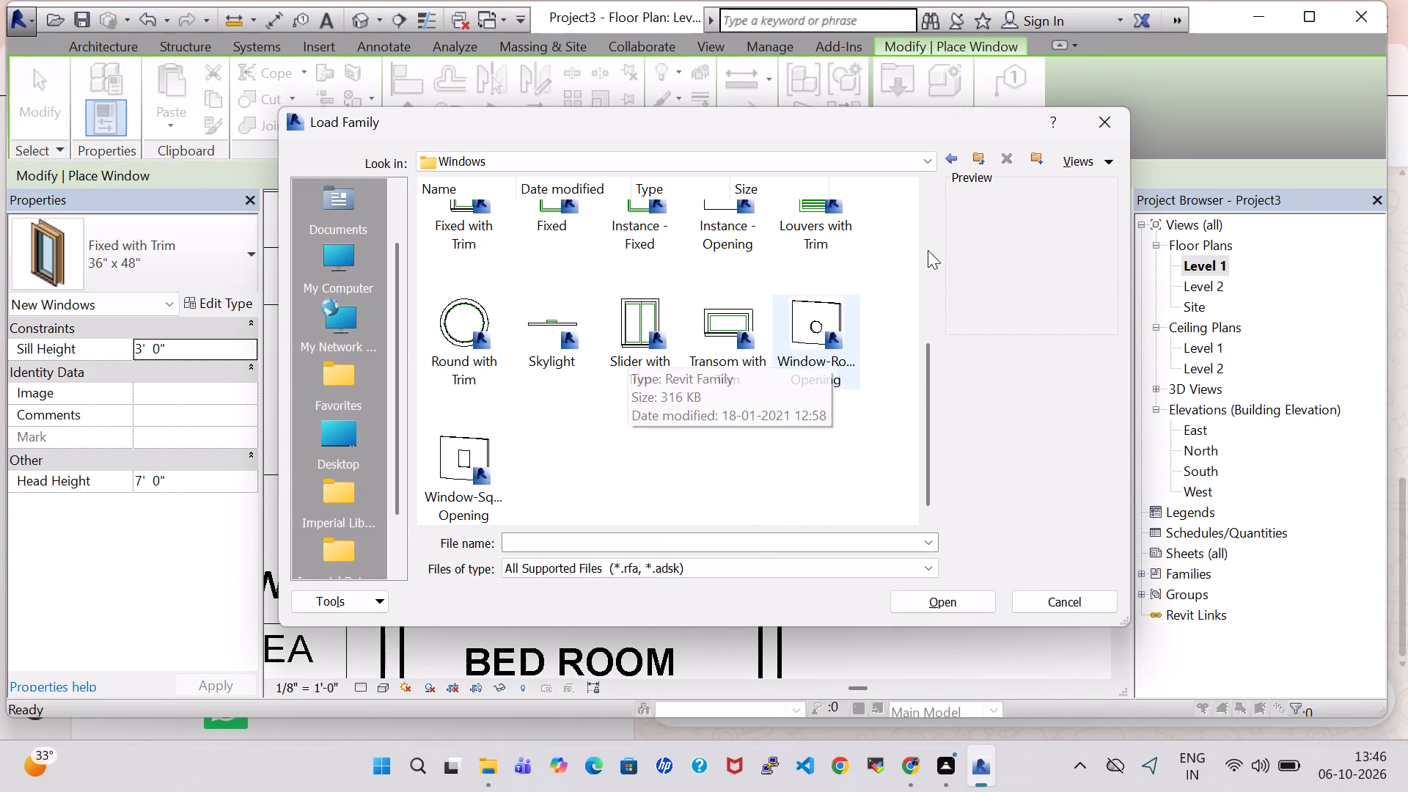
click(747, 369)
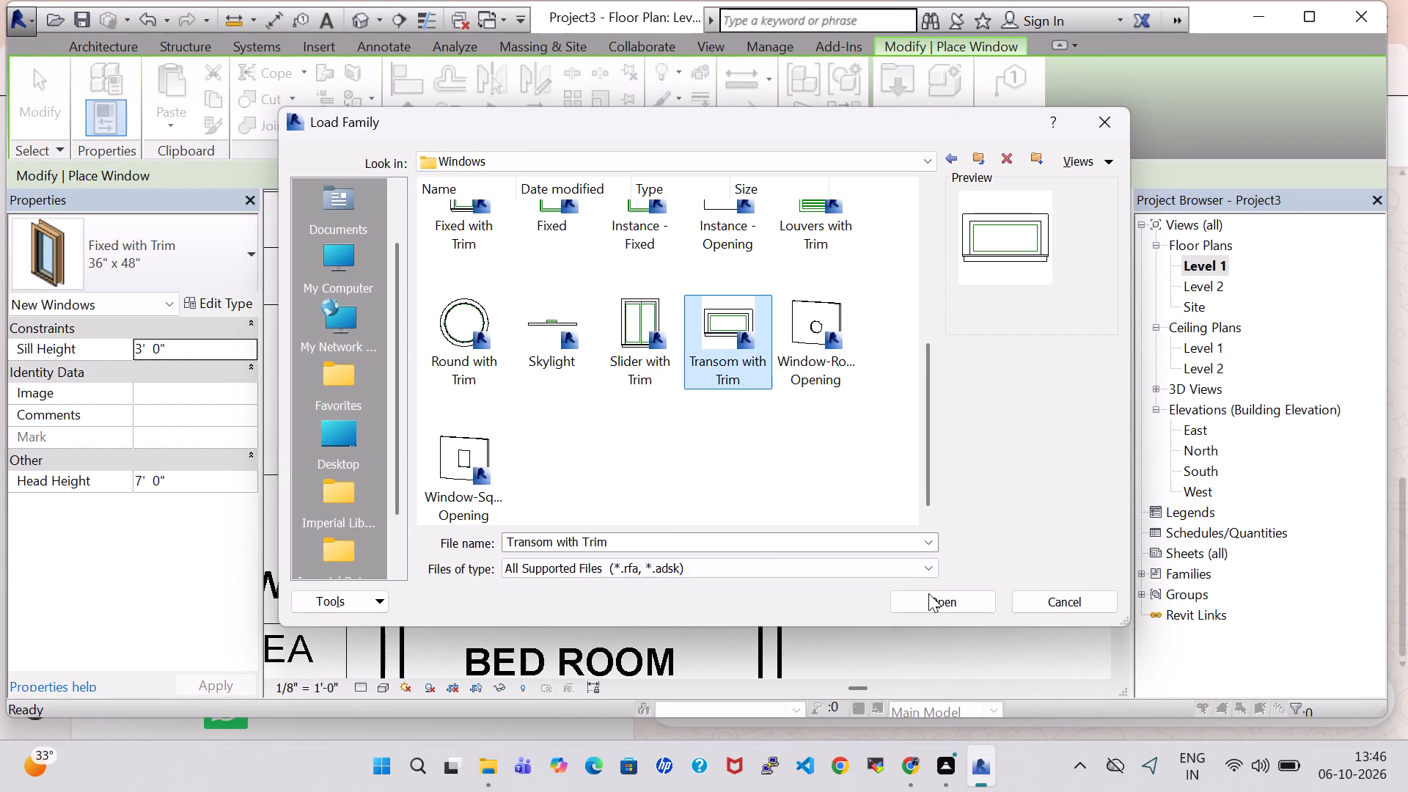
click(941, 605)
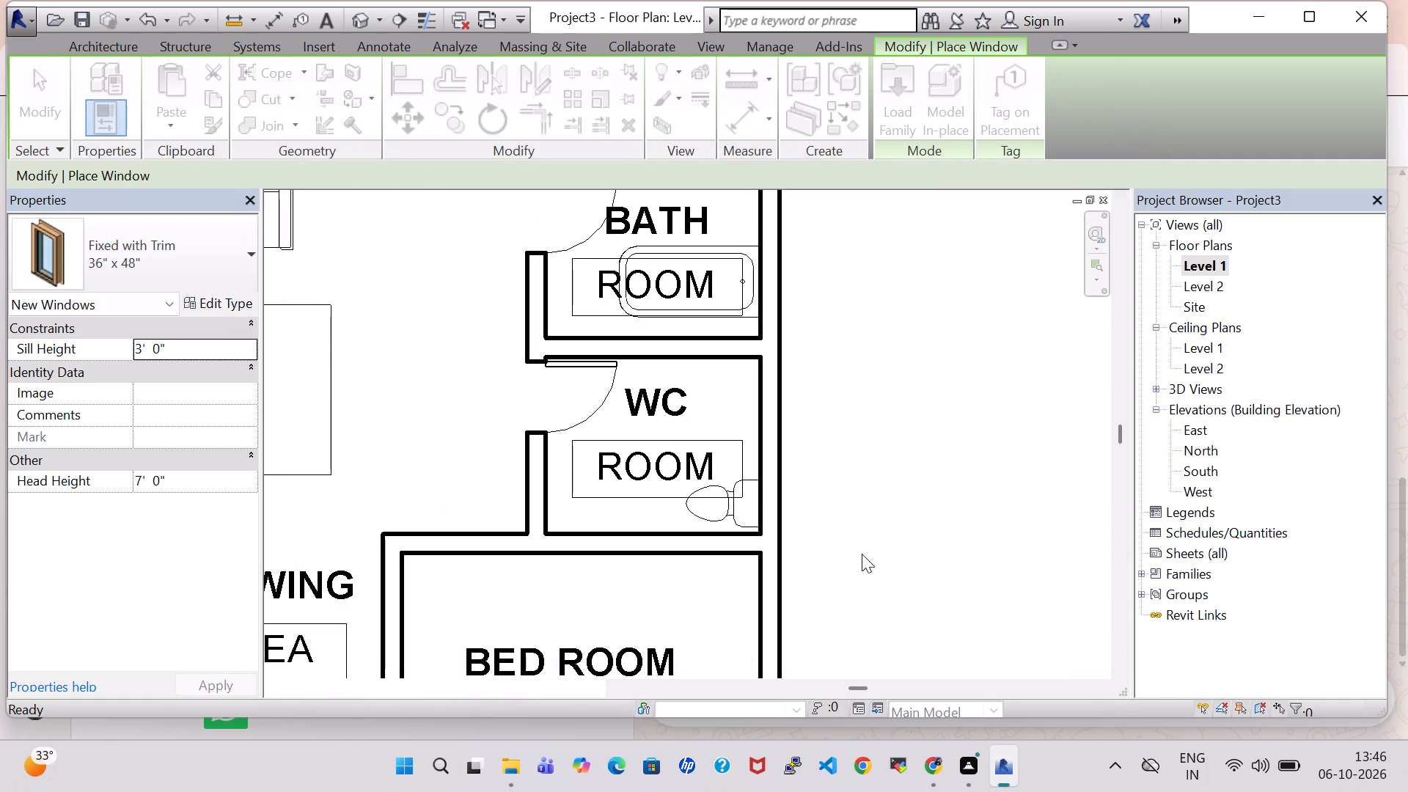
Place a 24" x 24" Transom with Trim window as a ventilator in the outer wall of both the BATH and WC rooms, roughly mid-wall.
scroll(775, 411, down, 3)
scroll(837, 429, down, 1)
middle_drag(870, 382, 1041, 506)
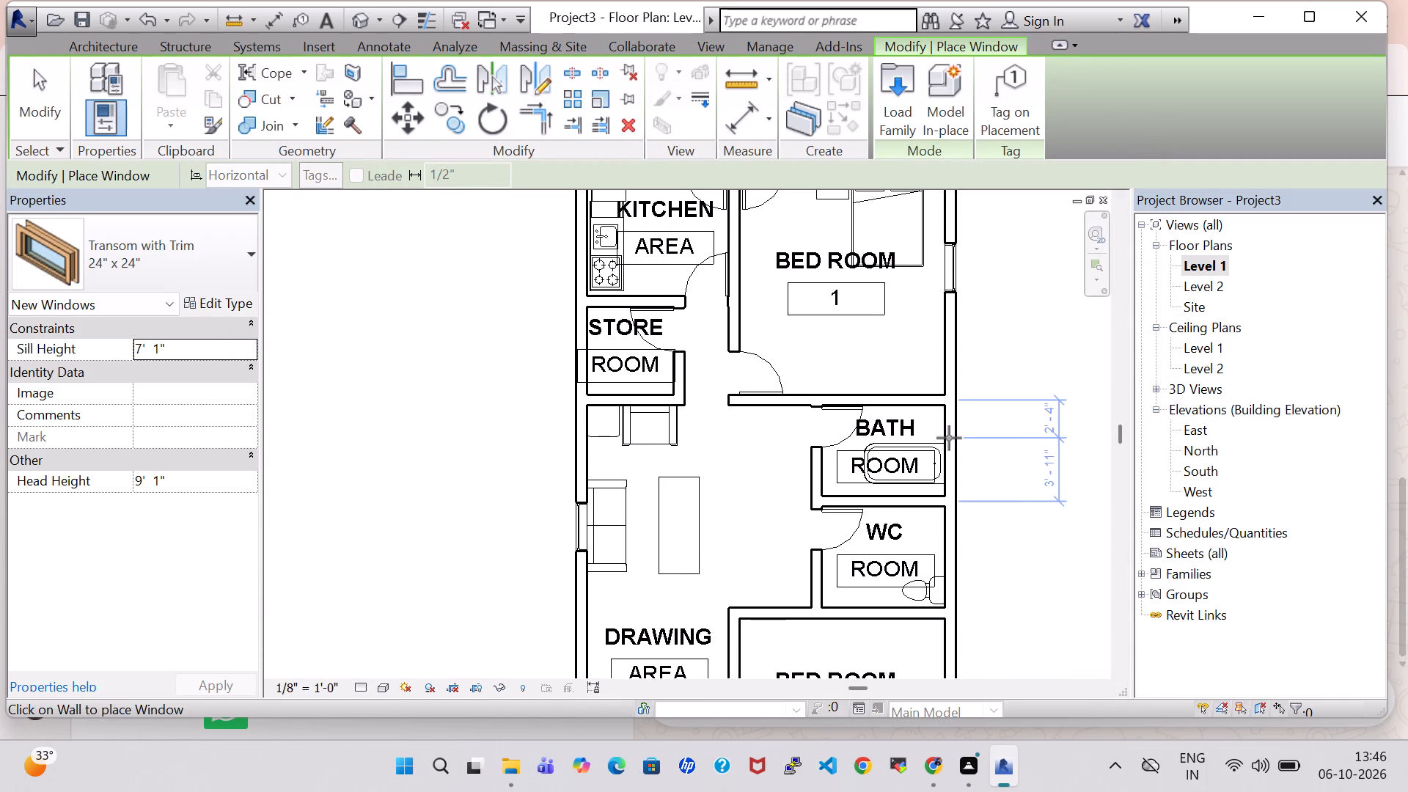
scroll(949, 438, up, 1)
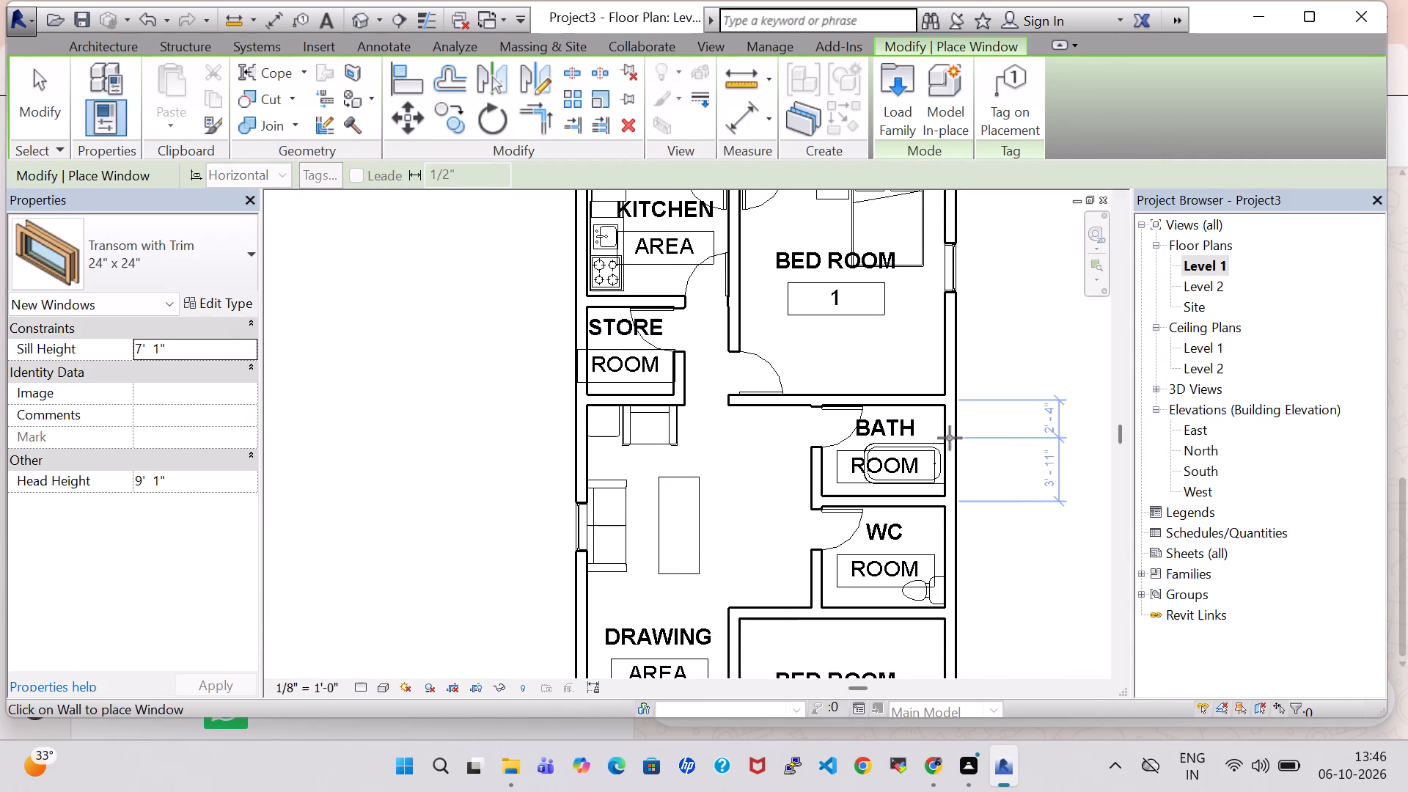
click(950, 439)
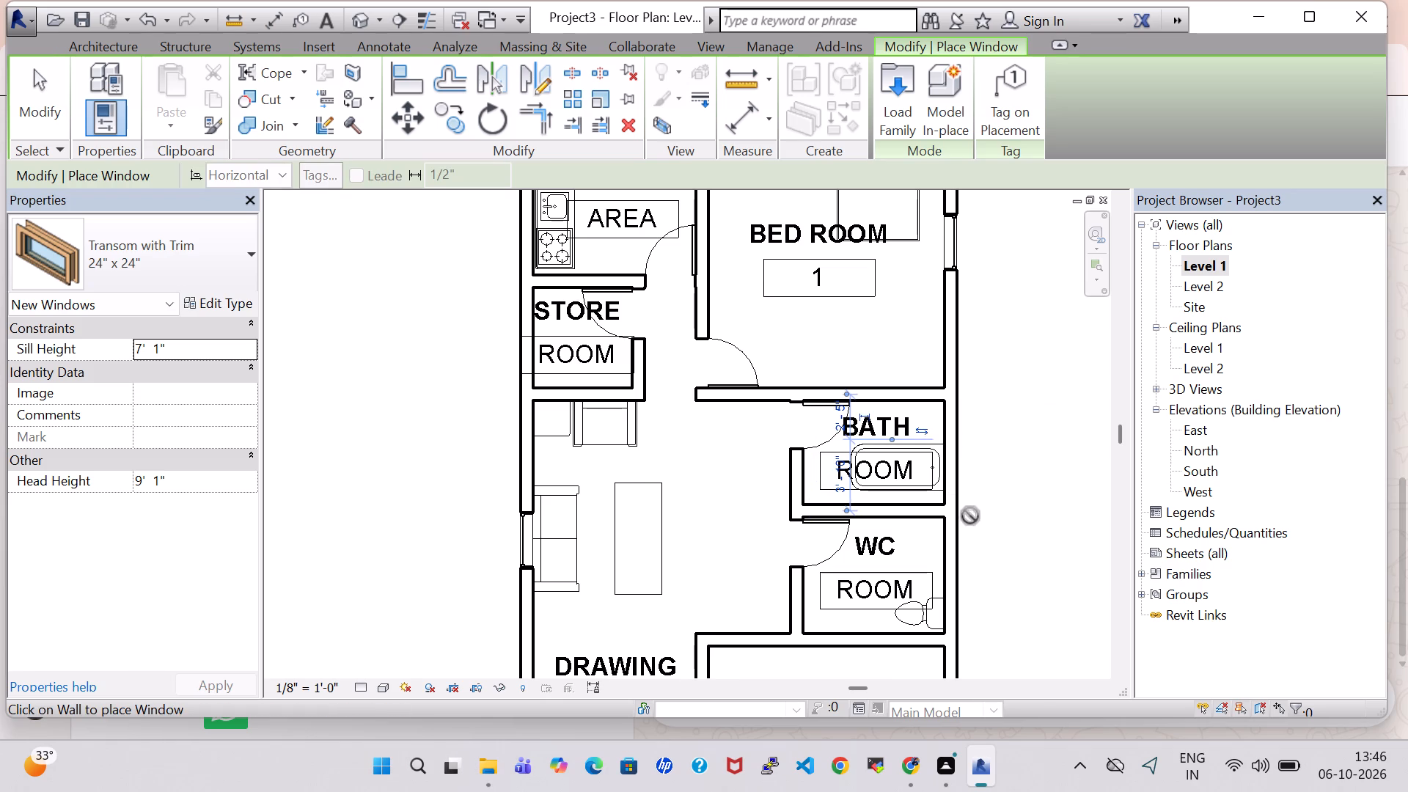
middle_drag(969, 513, 971, 282)
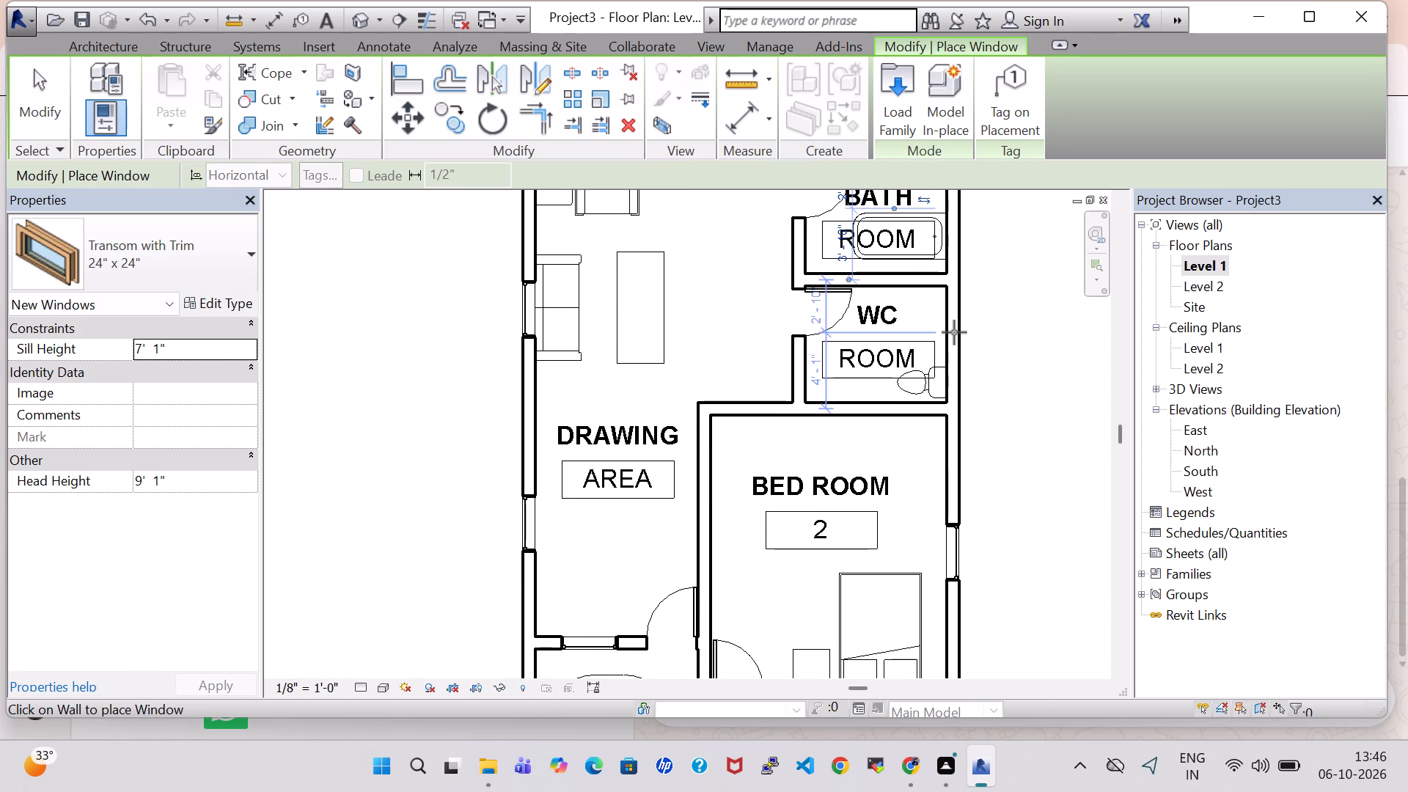
click(954, 332)
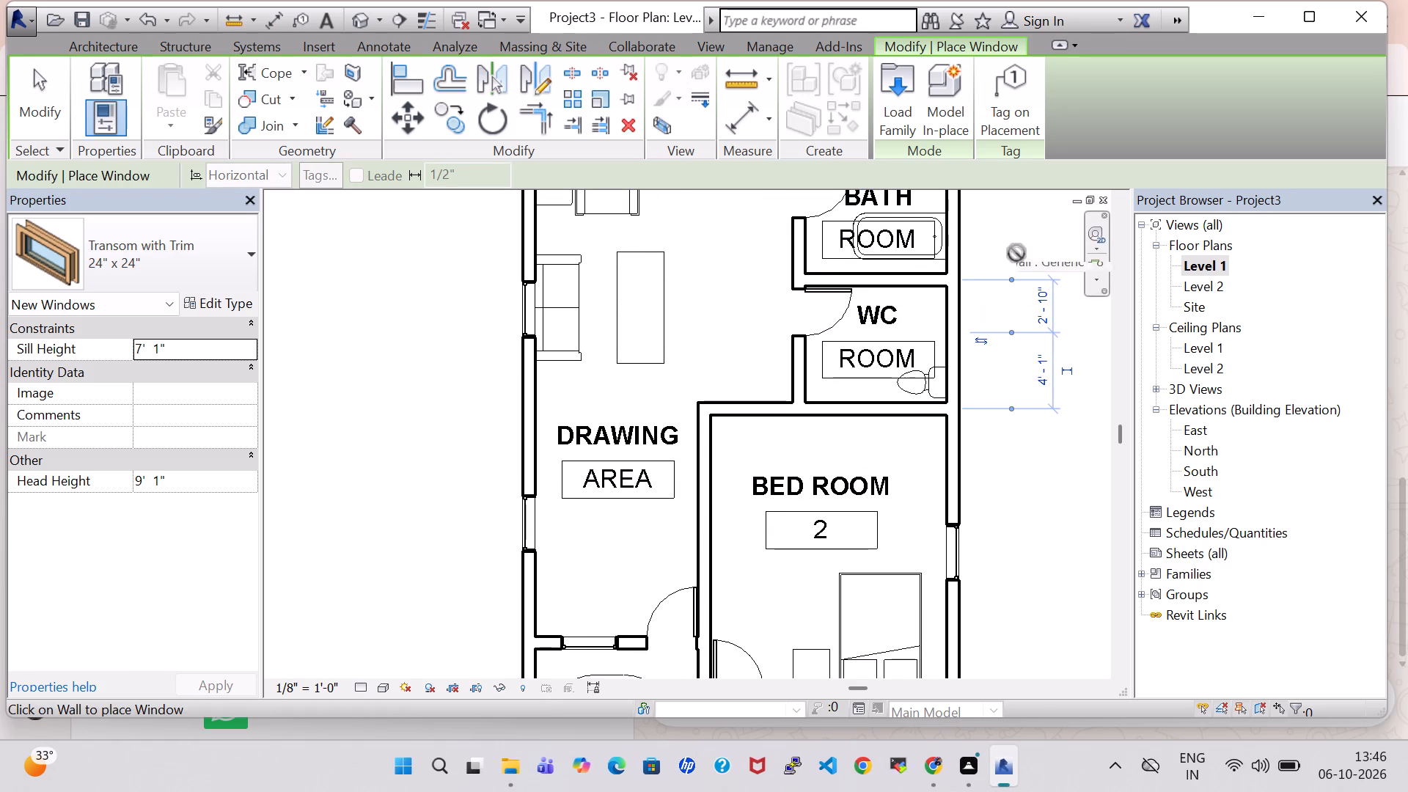
middle_drag(1016, 255, 1011, 413)
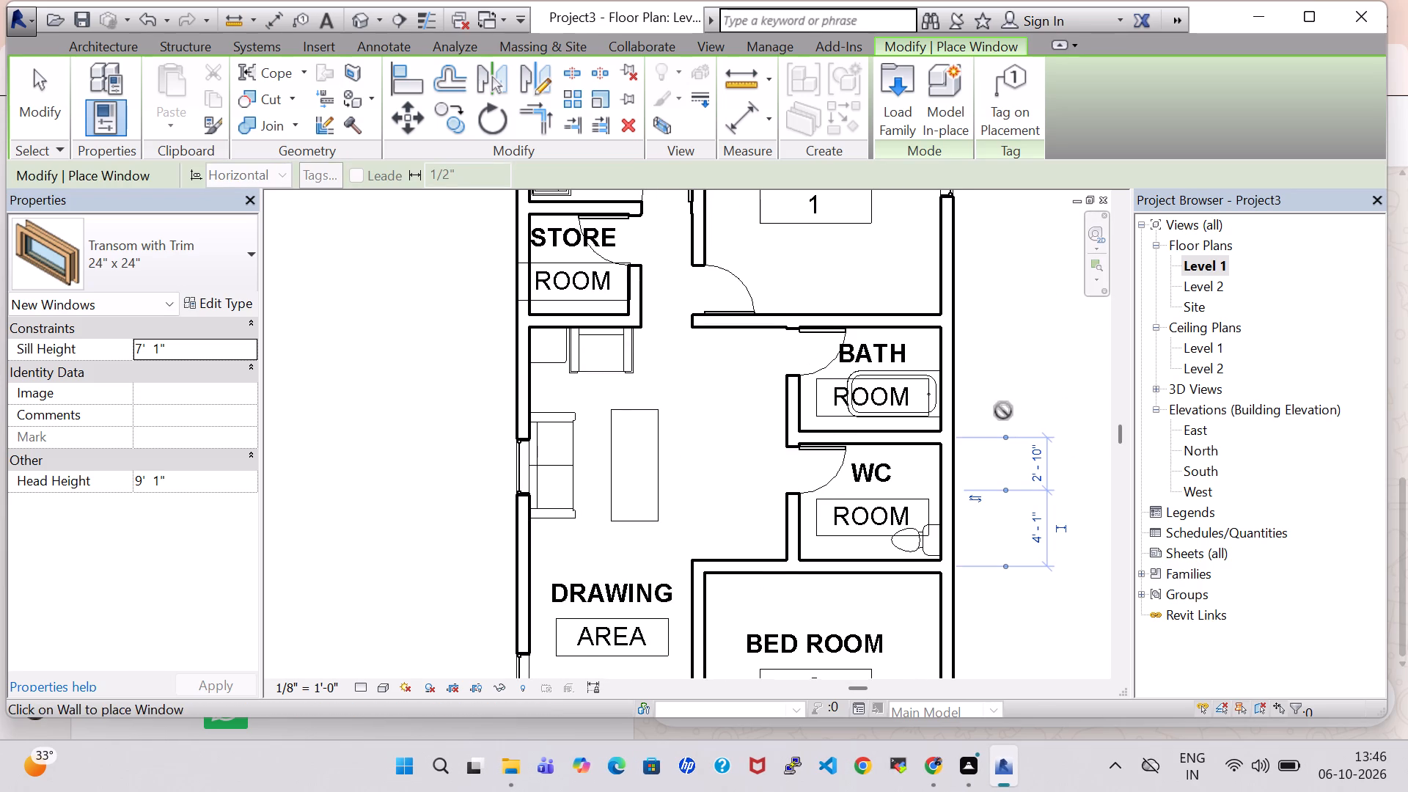
key(Escape)
key(Escape)
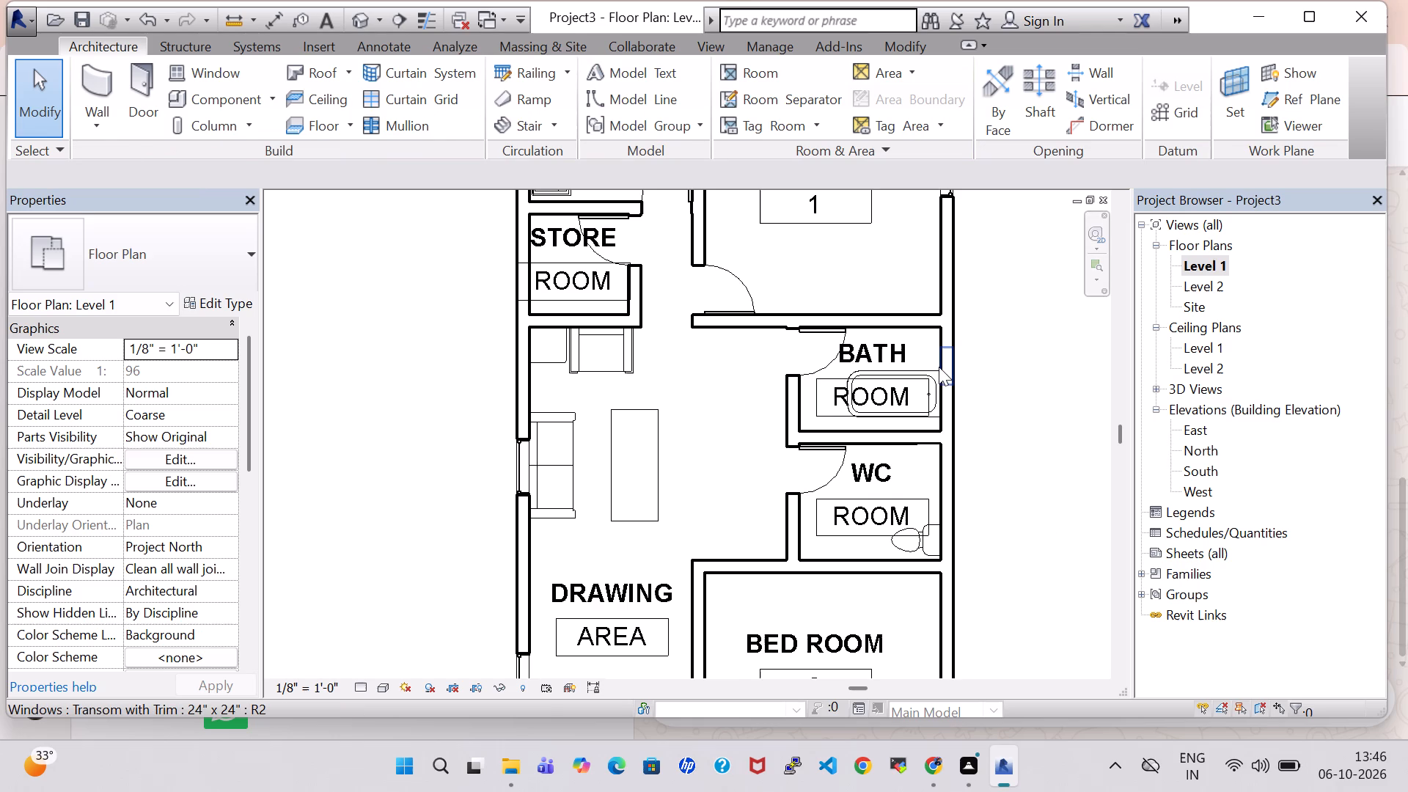
Select the bath ventilator and examine both ventilators on the outer wall in the 3D view.
click(939, 367)
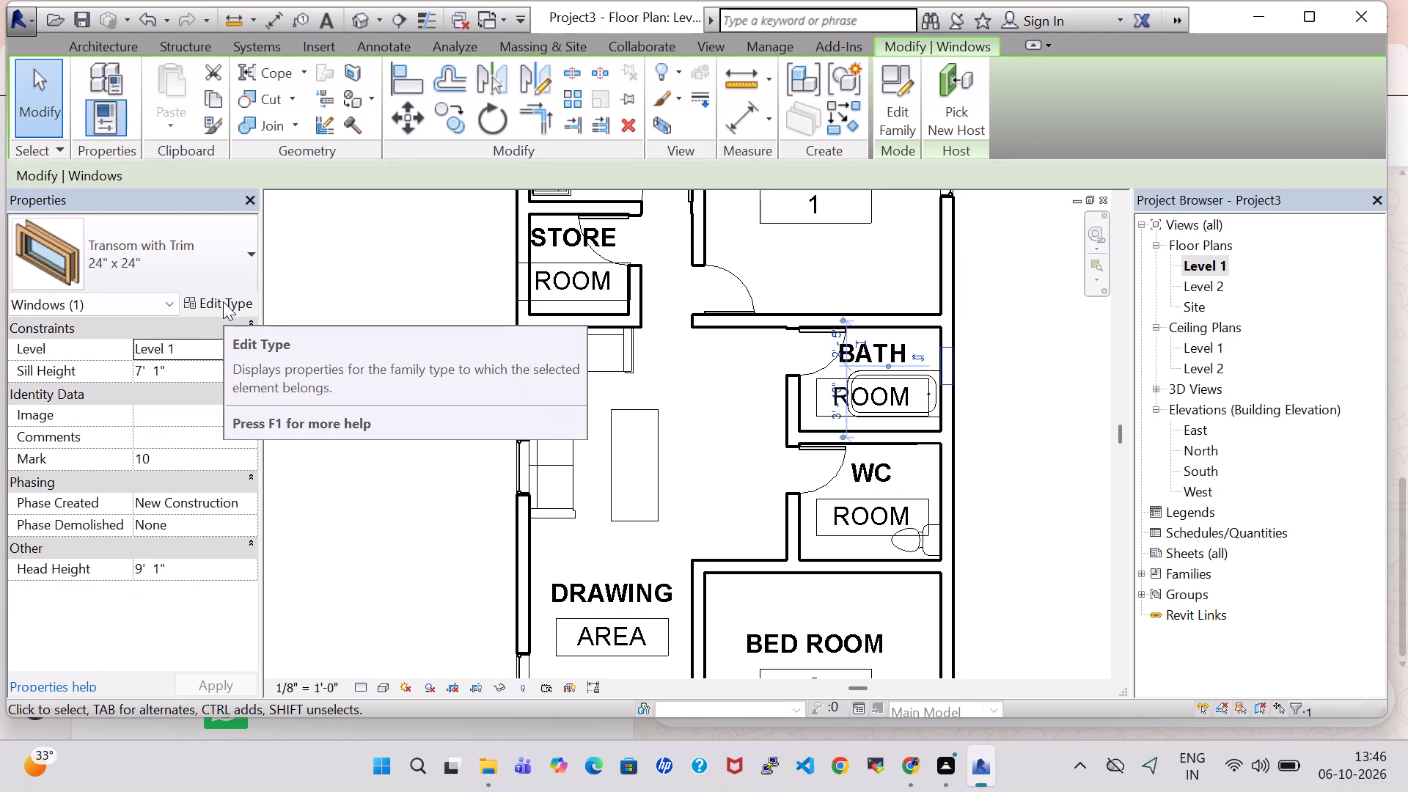
click(368, 26)
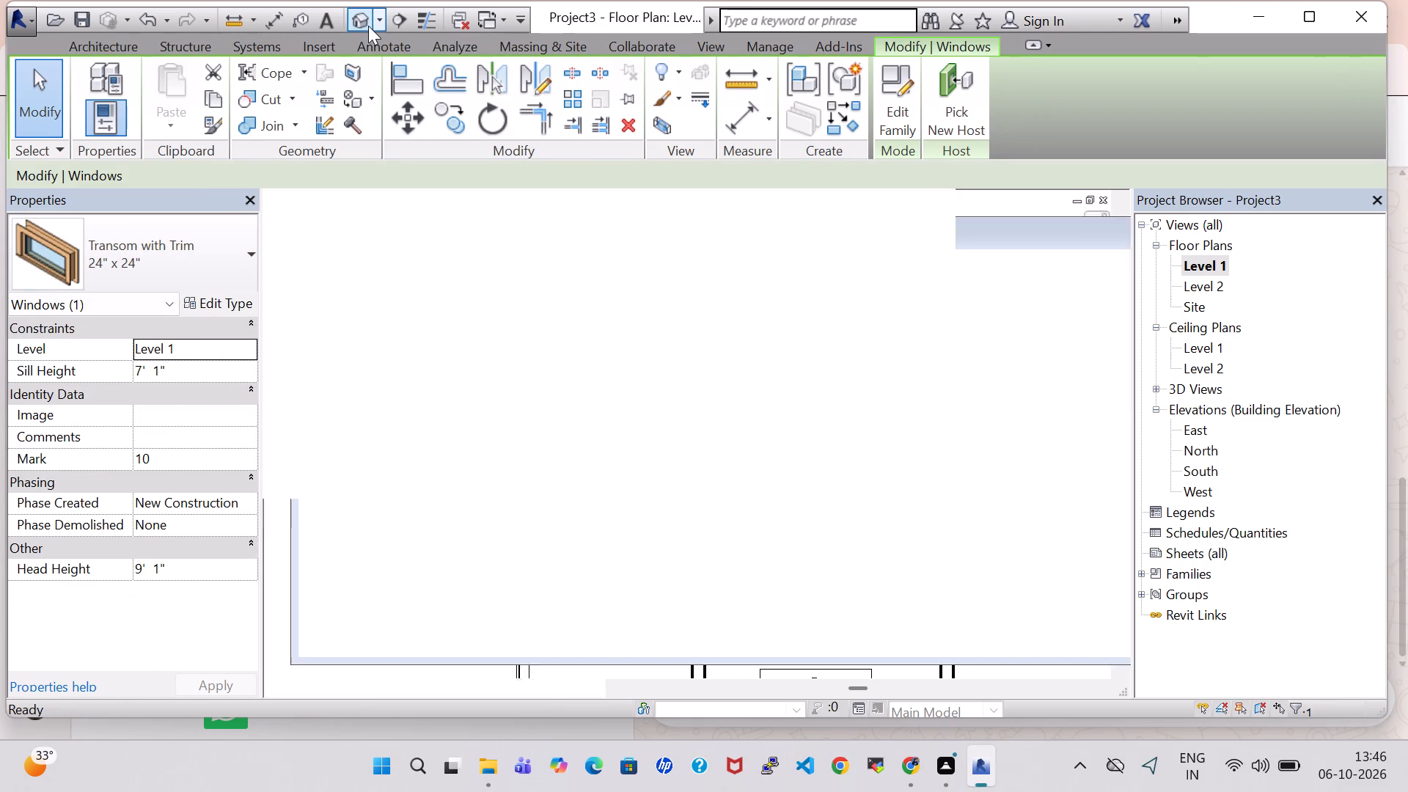
shift+middle_drag(944, 353, 676, 309)
shift+middle_drag(595, 258, 590, 244)
shift+middle_drag(956, 518, 845, 505)
scroll(811, 414, up, 8)
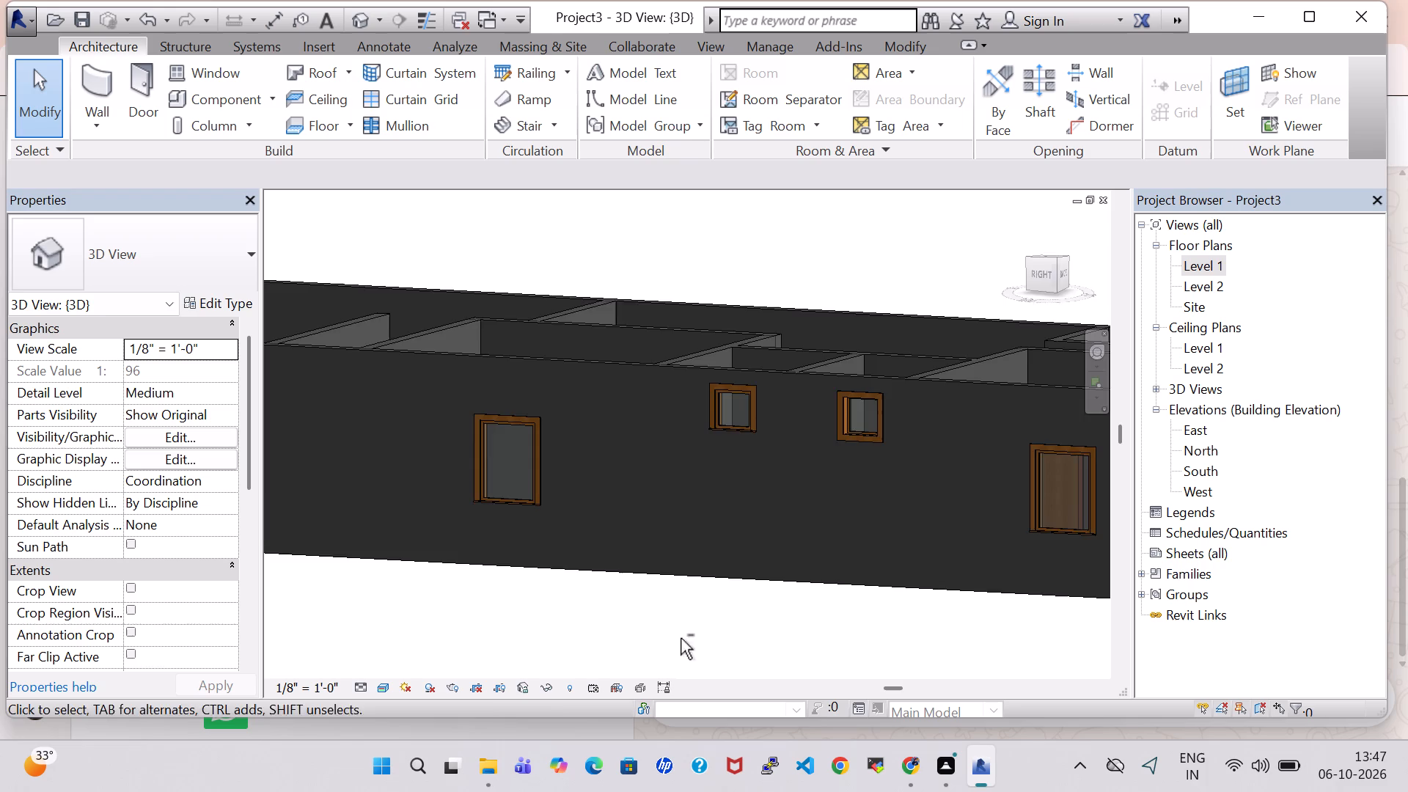
shift+middle_drag(681, 638, 772, 638)
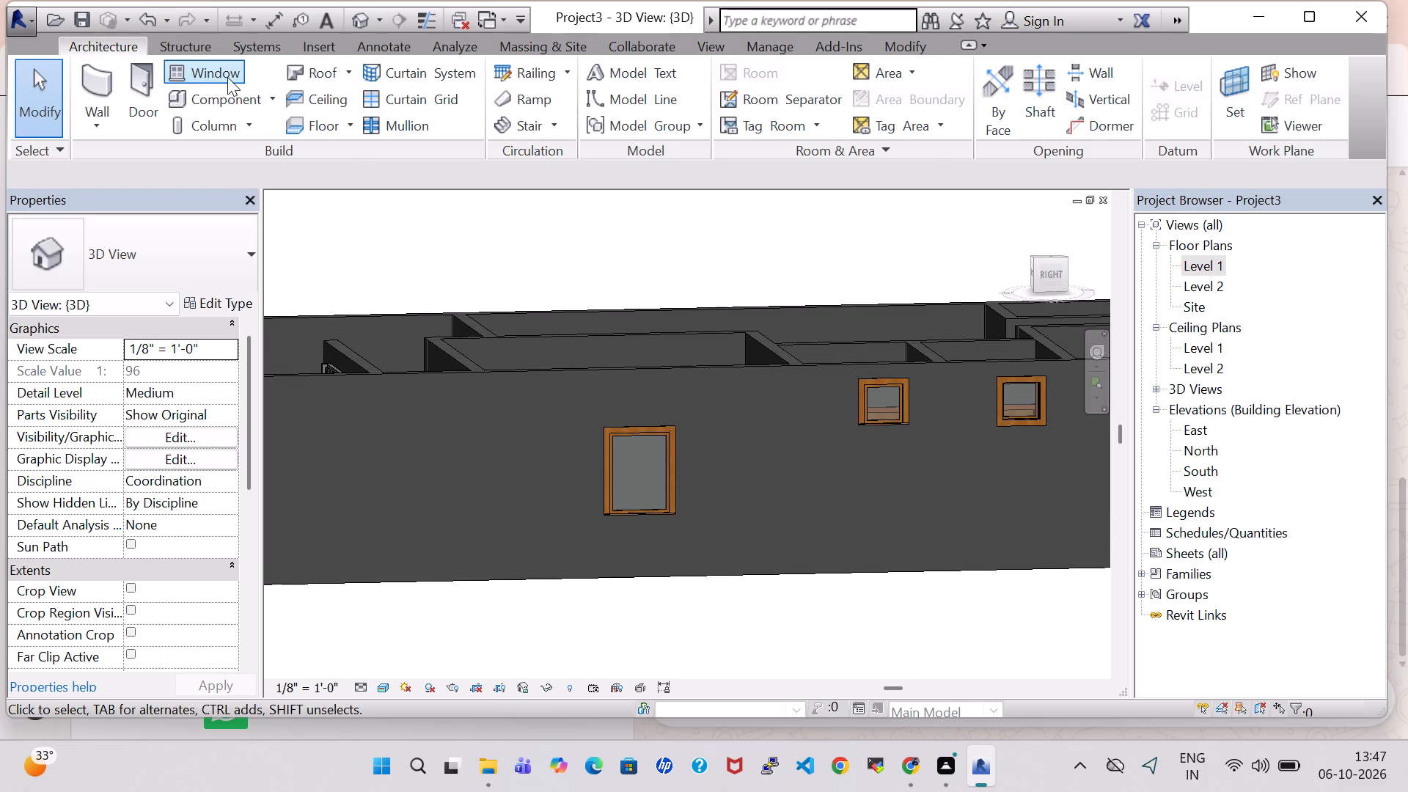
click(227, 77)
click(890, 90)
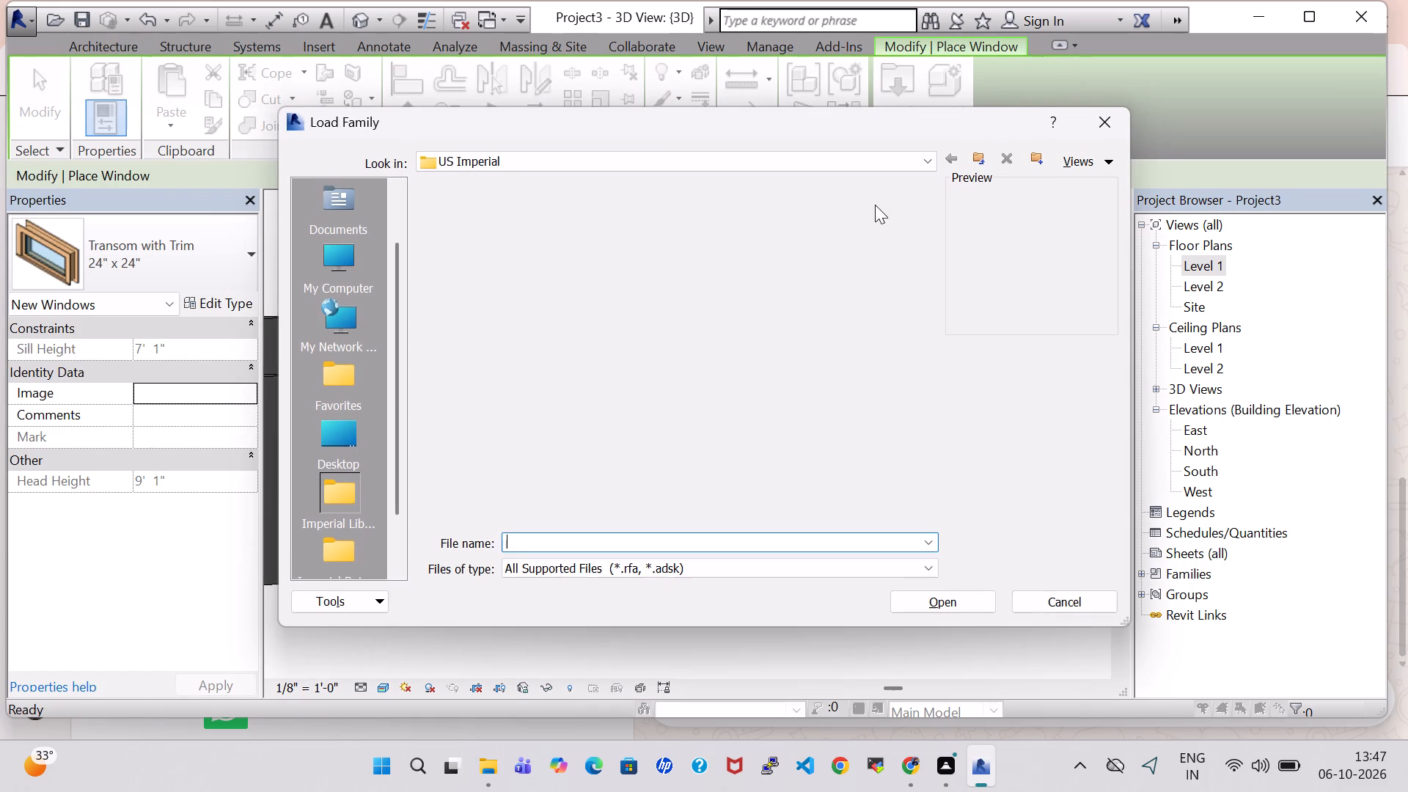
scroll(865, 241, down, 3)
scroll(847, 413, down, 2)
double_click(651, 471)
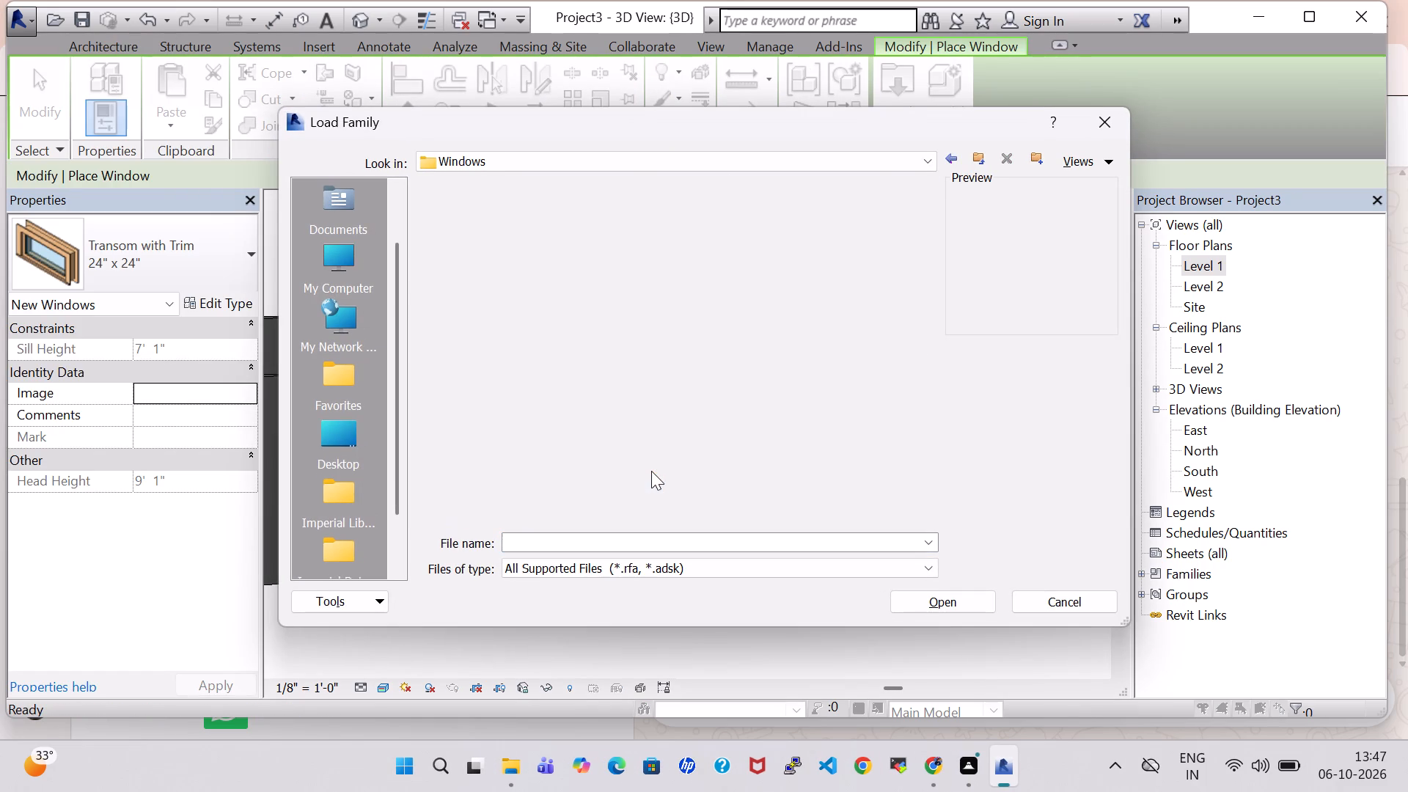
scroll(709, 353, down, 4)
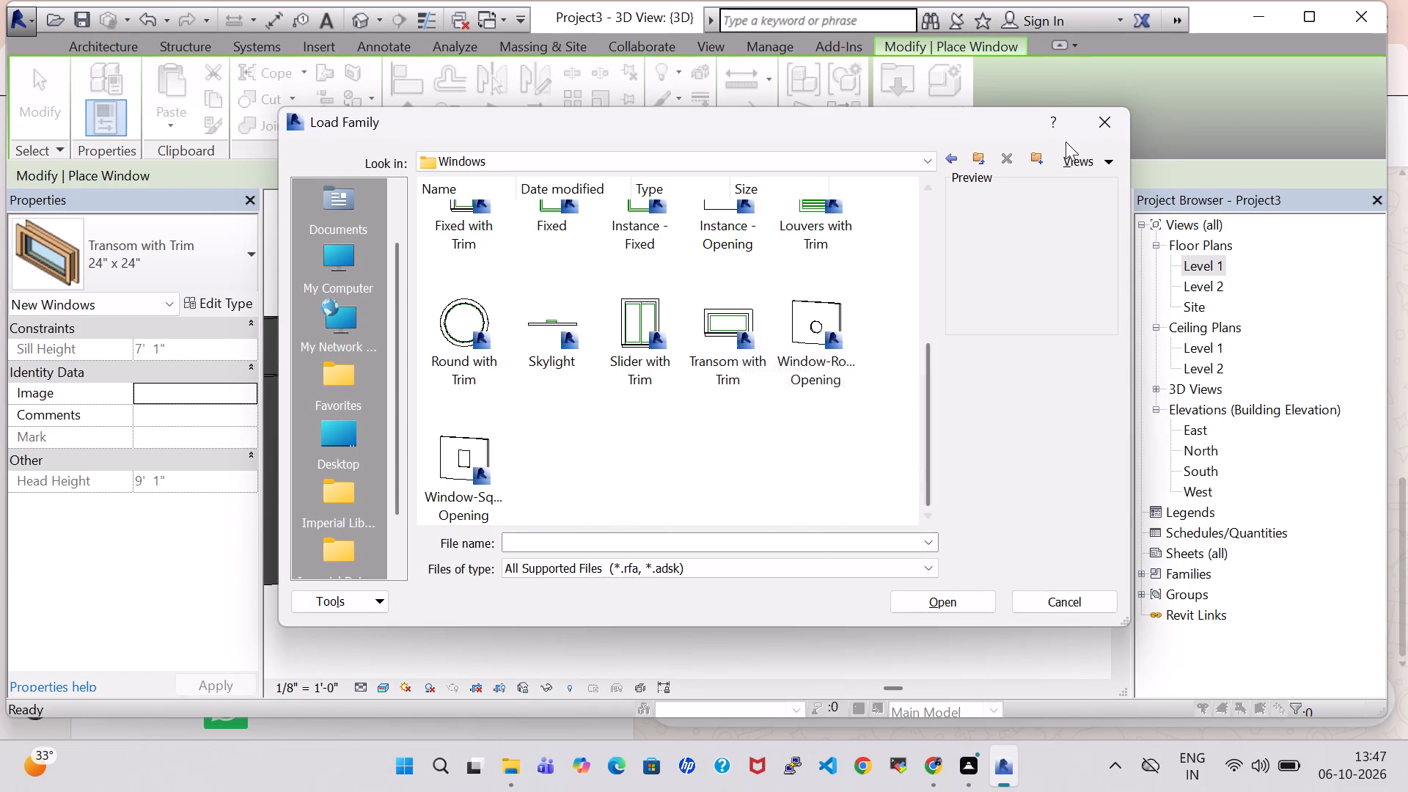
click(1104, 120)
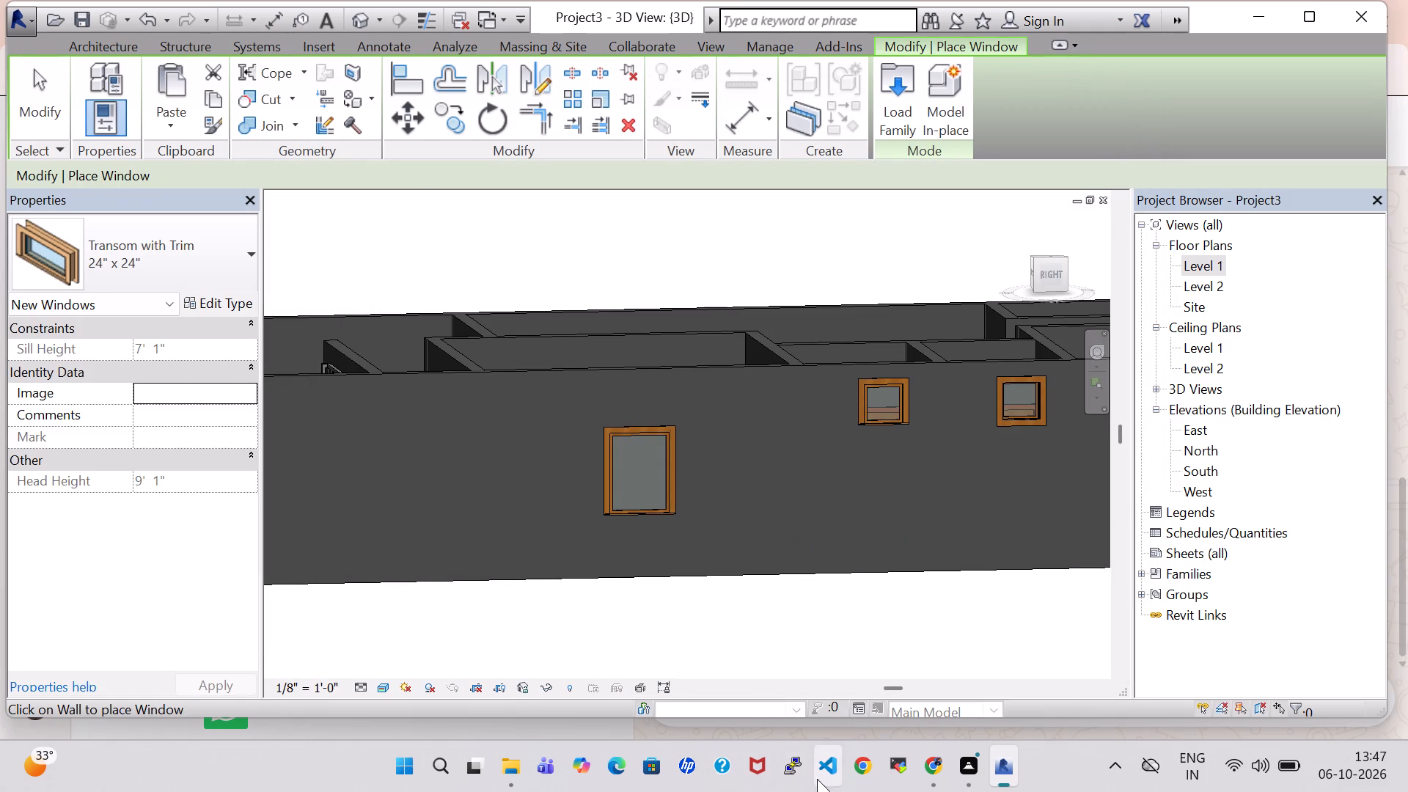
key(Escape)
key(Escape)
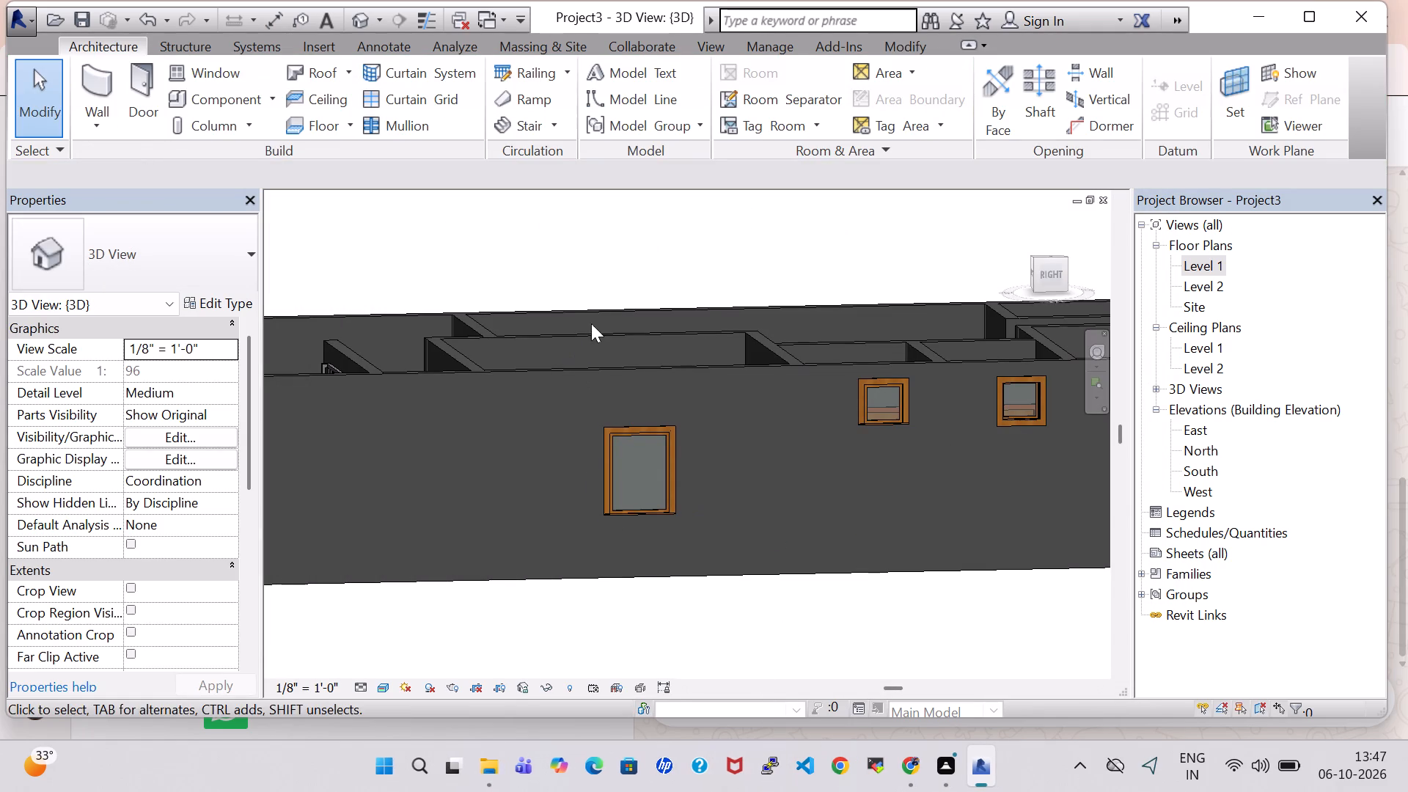
Inspect the house in 3D from the front and from above, including the bath and WC ventilators from inside.
shift+middle_drag(617, 615, 876, 621)
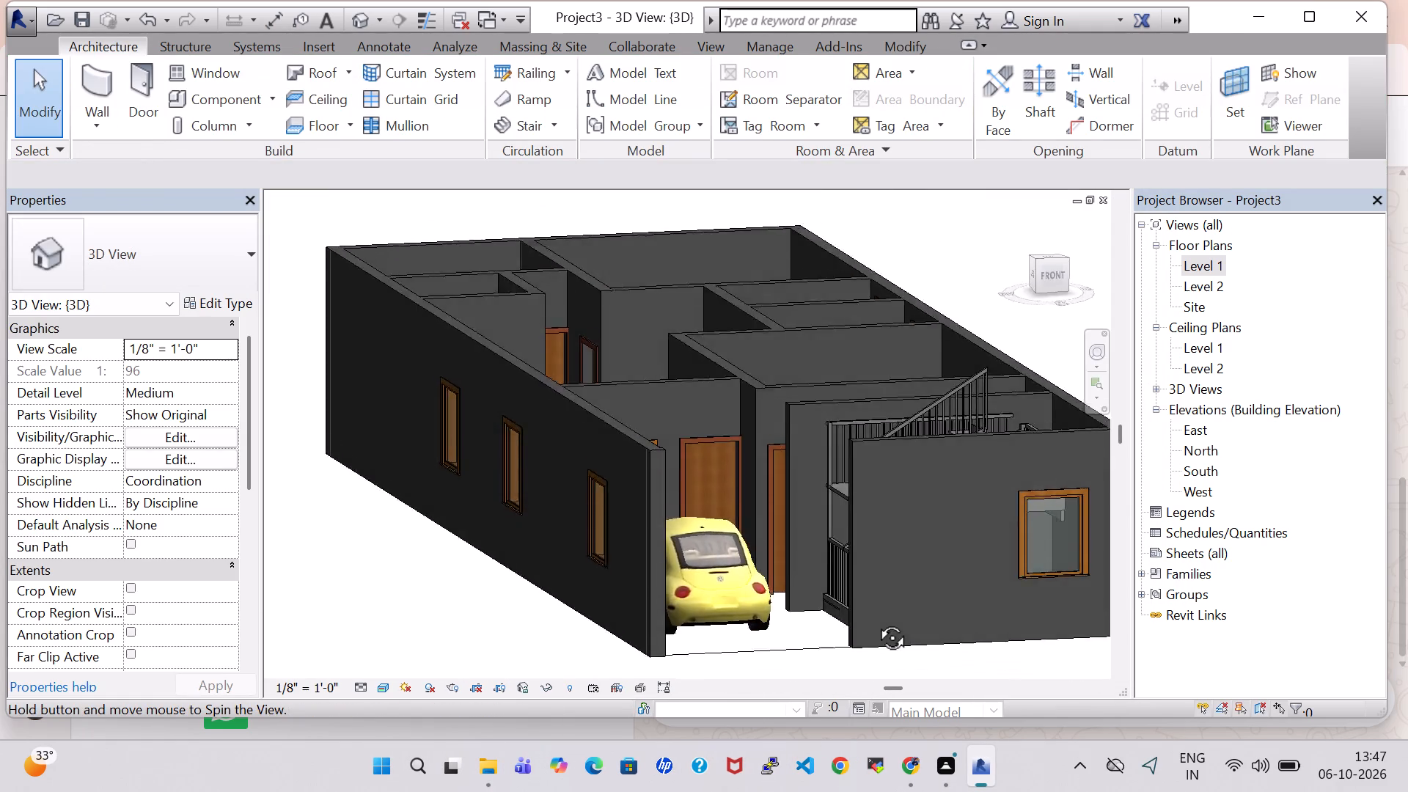
shift+middle_drag(876, 621, 820, 667)
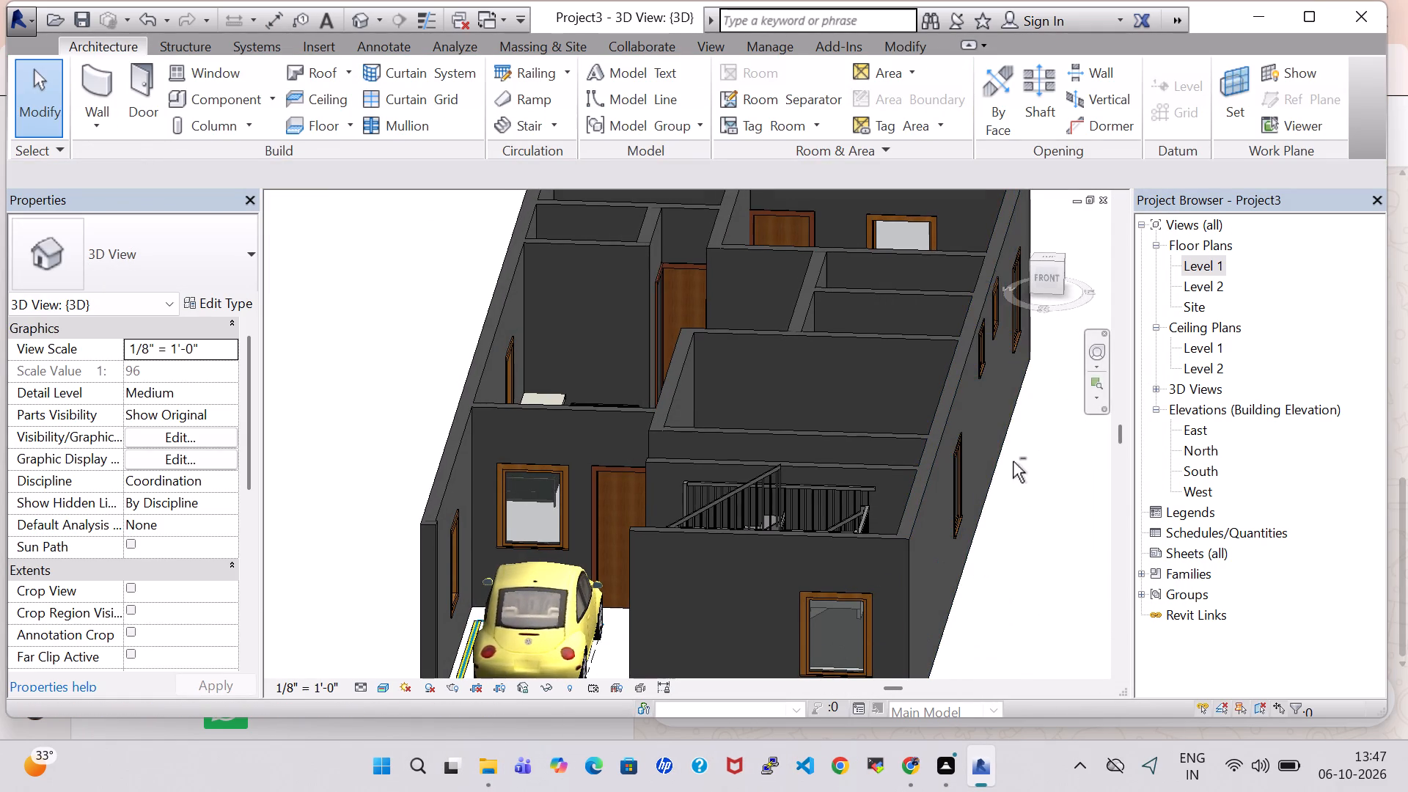
shift+middle_drag(1013, 461, 904, 632)
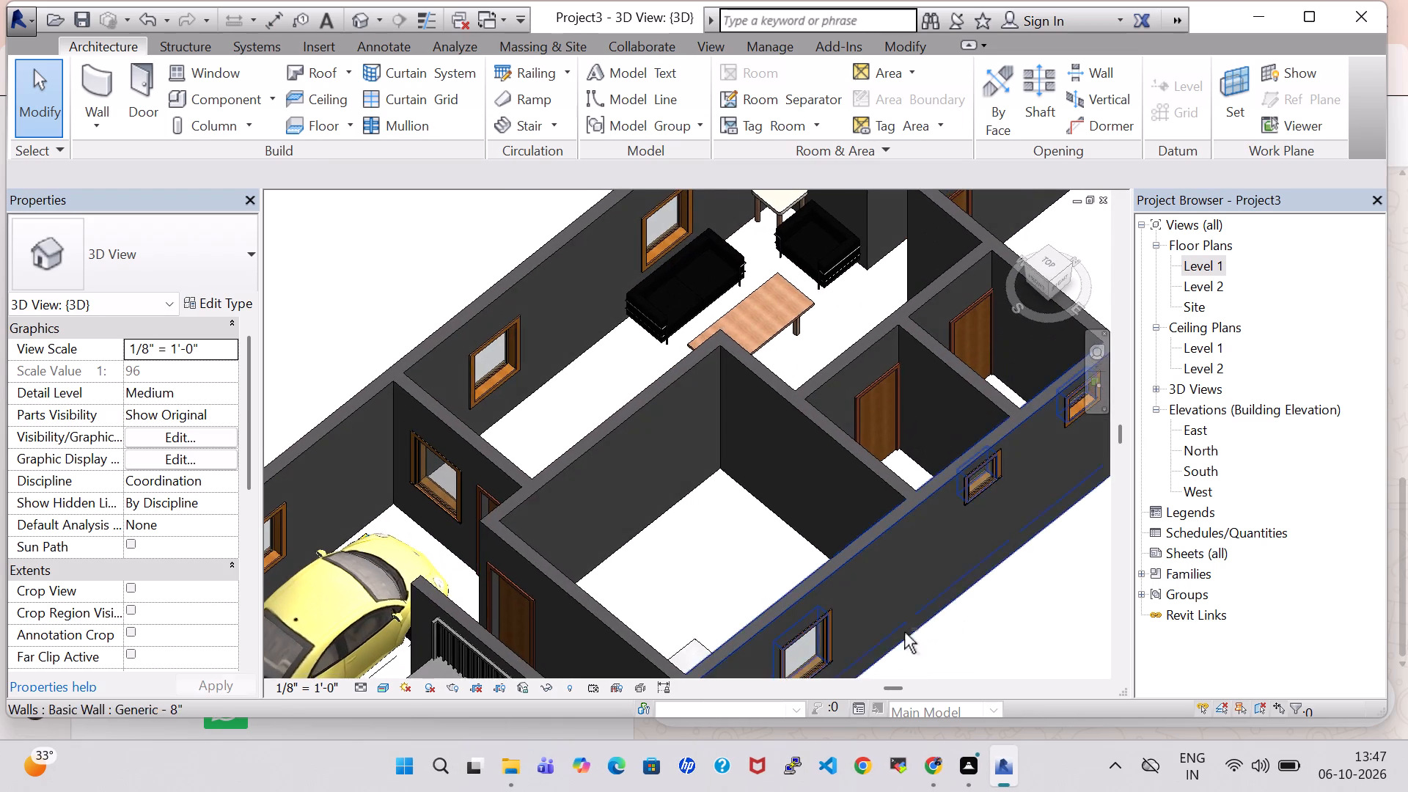
shift+middle_drag(880, 658, 532, 720)
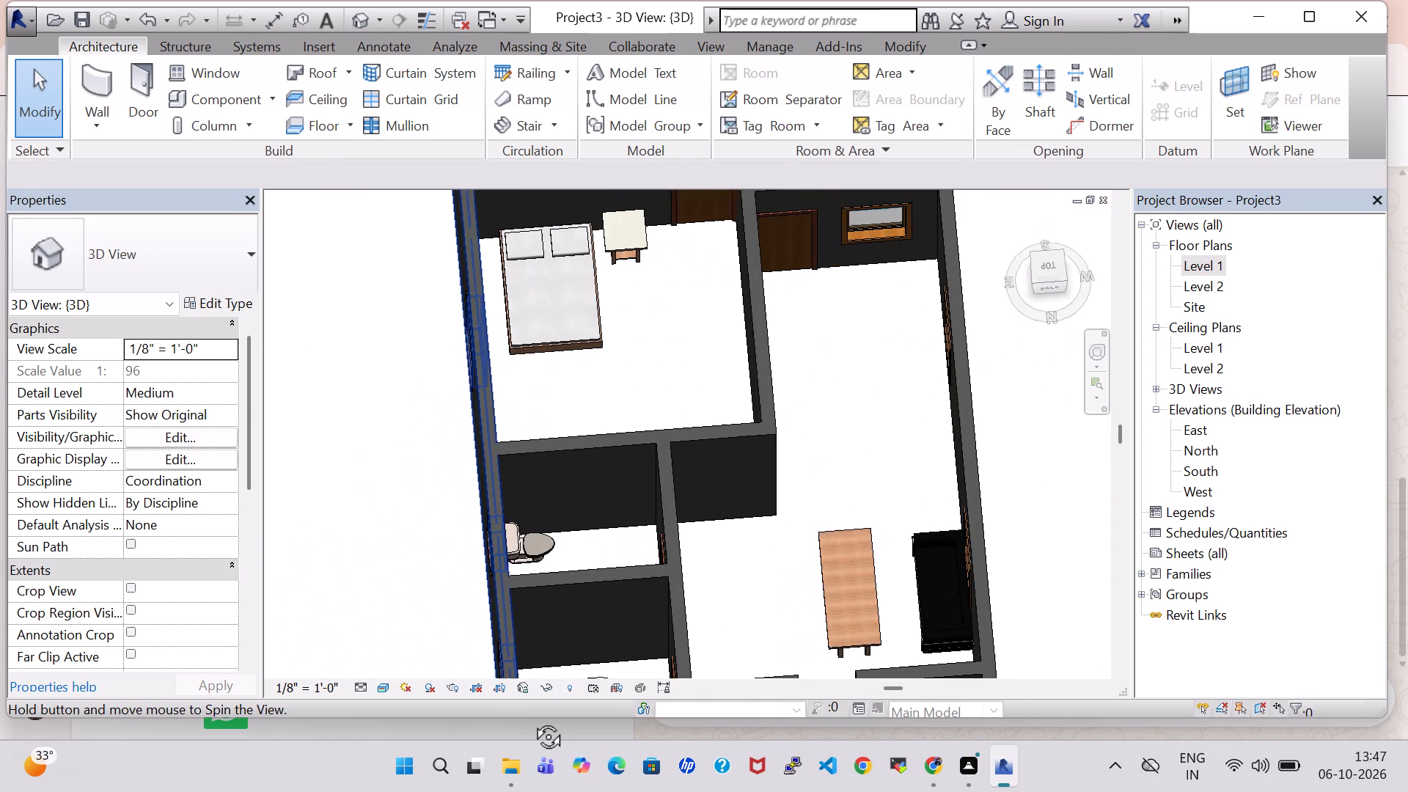
shift+middle_drag(532, 720, 299, 715)
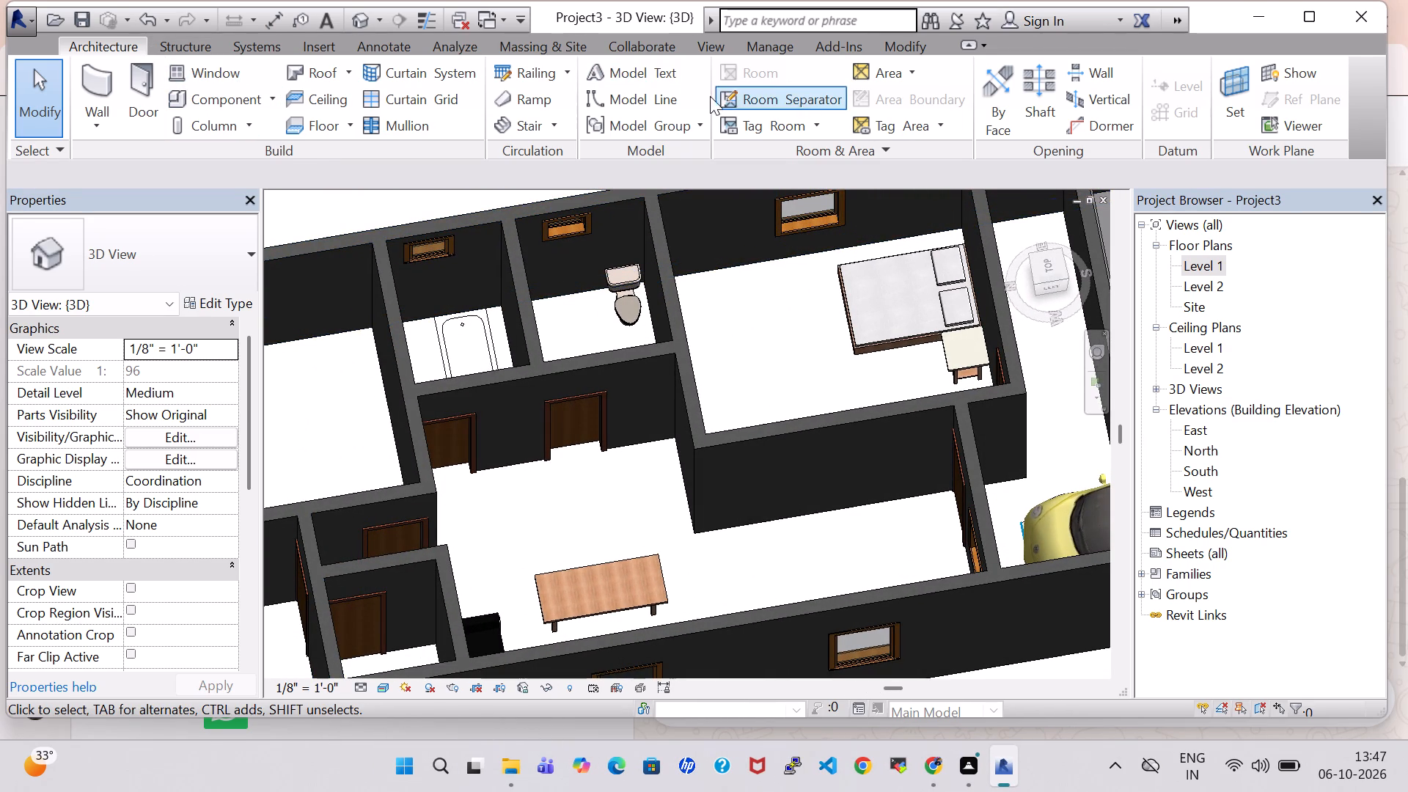
Return to the Level 1 floor plan, fit the whole house in view, and save the project.
double_click(1194, 266)
scroll(983, 349, down, 6)
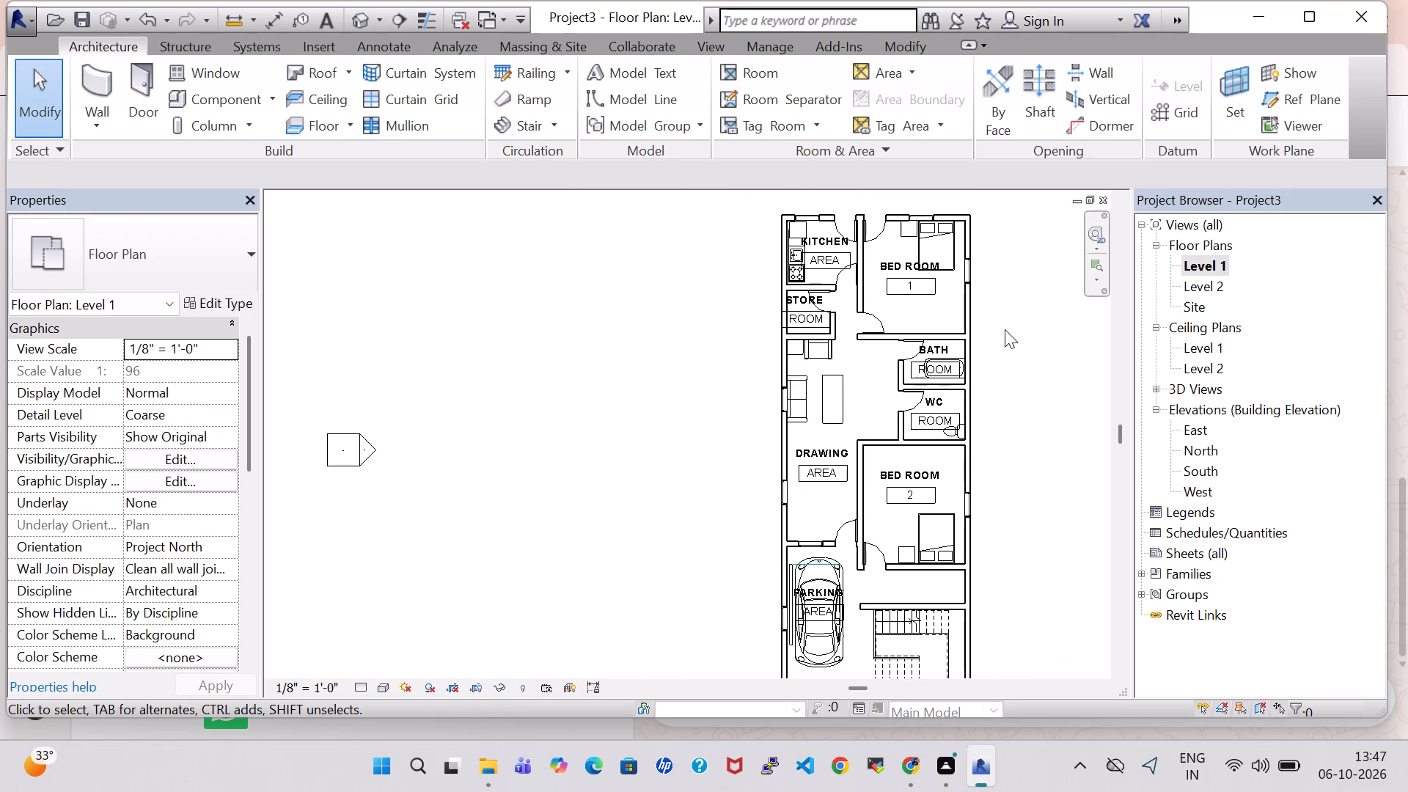
middle_drag(1008, 323, 844, 318)
scroll(844, 318, down, 1)
middle_drag(902, 316, 873, 318)
click(18, 21)
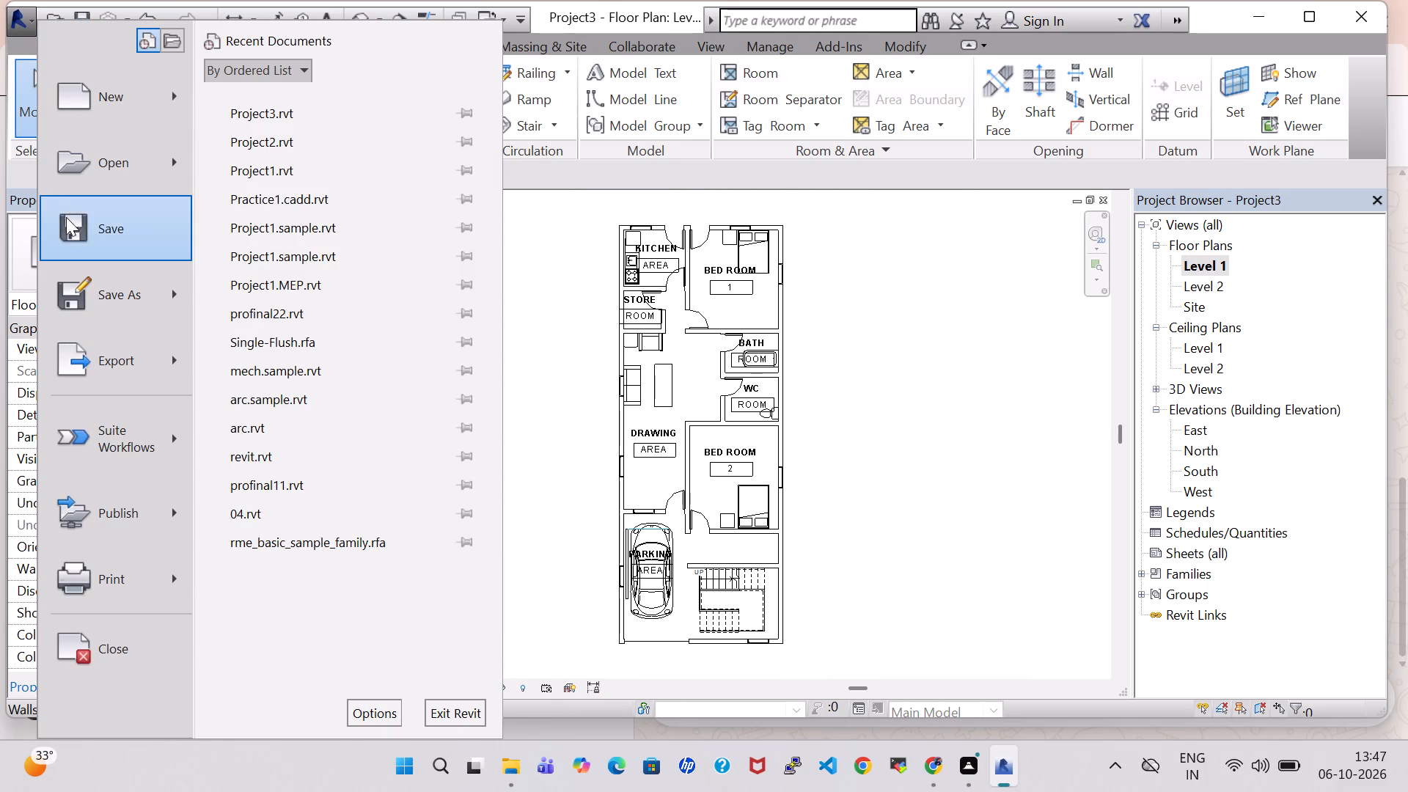
click(78, 230)
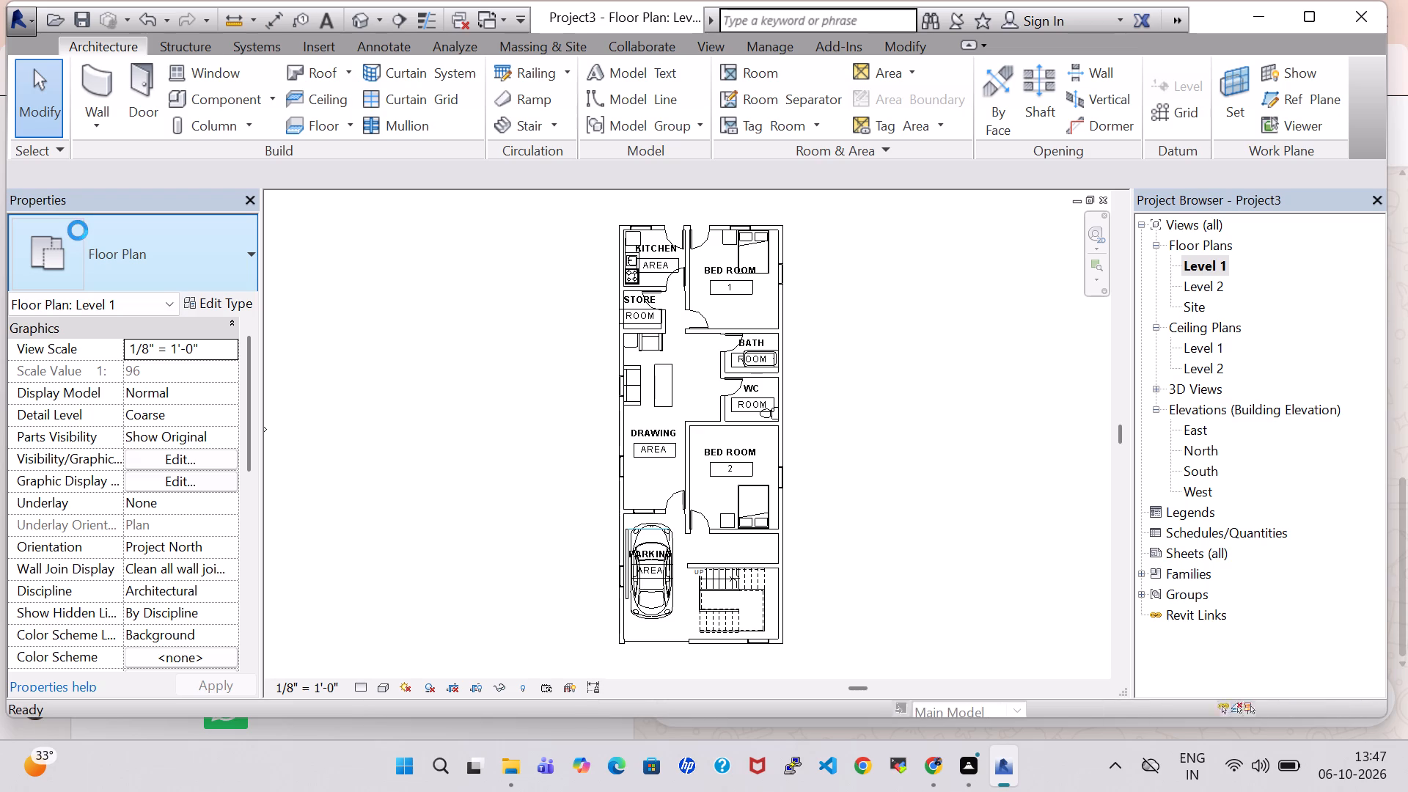
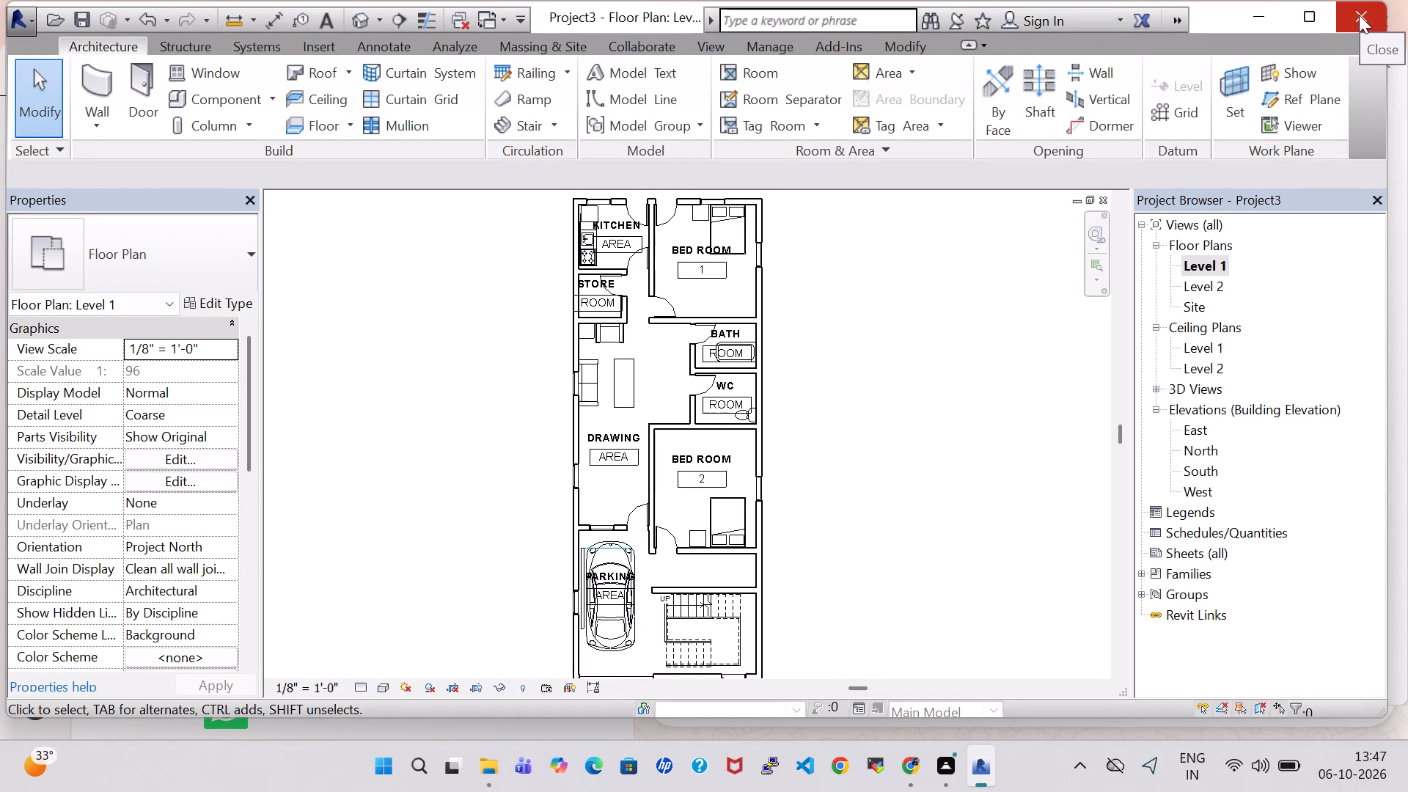
Nudge the 72" x 30" rectangular table in the DRAWING AREA slightly upward in plan, toward the armchair.
scroll(772, 387, up, 3)
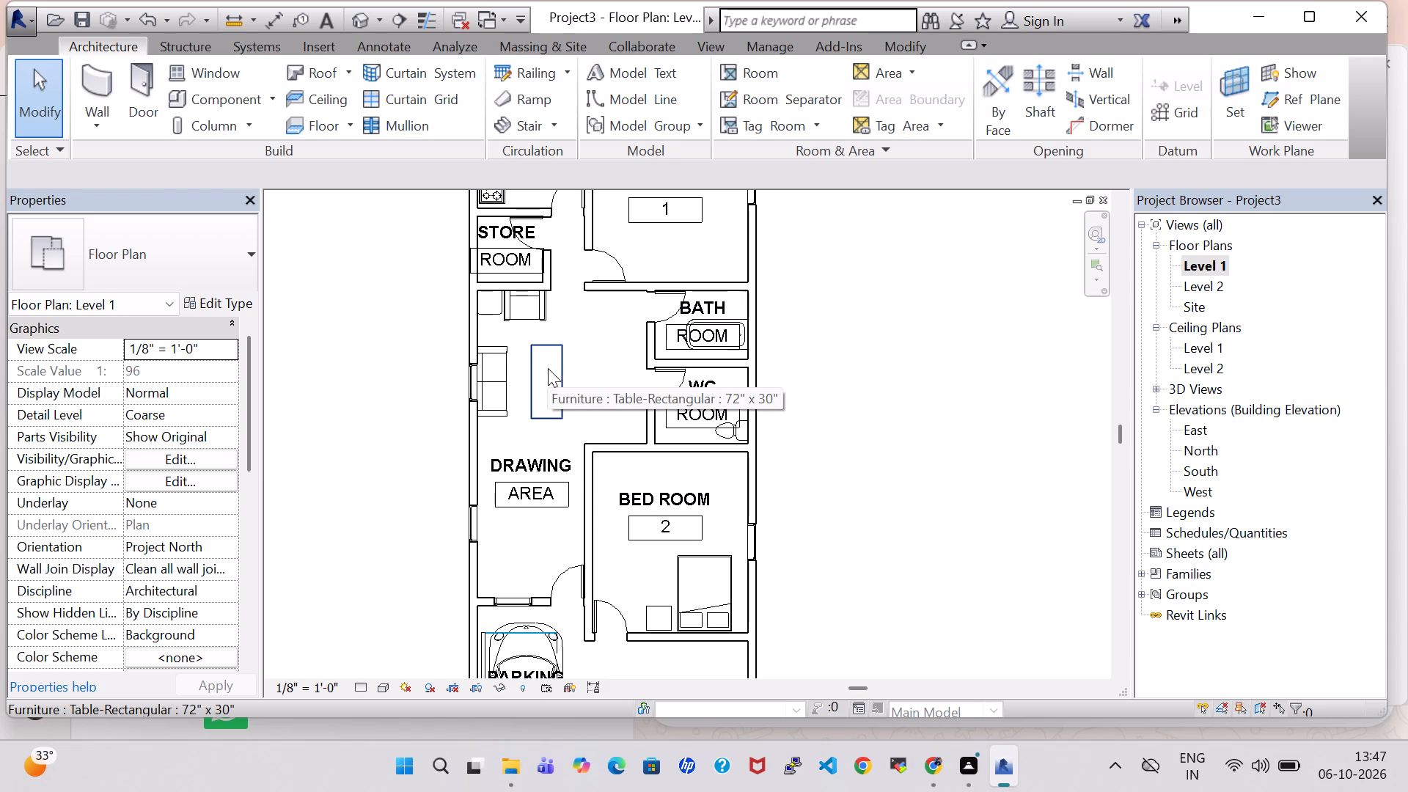
click(545, 387)
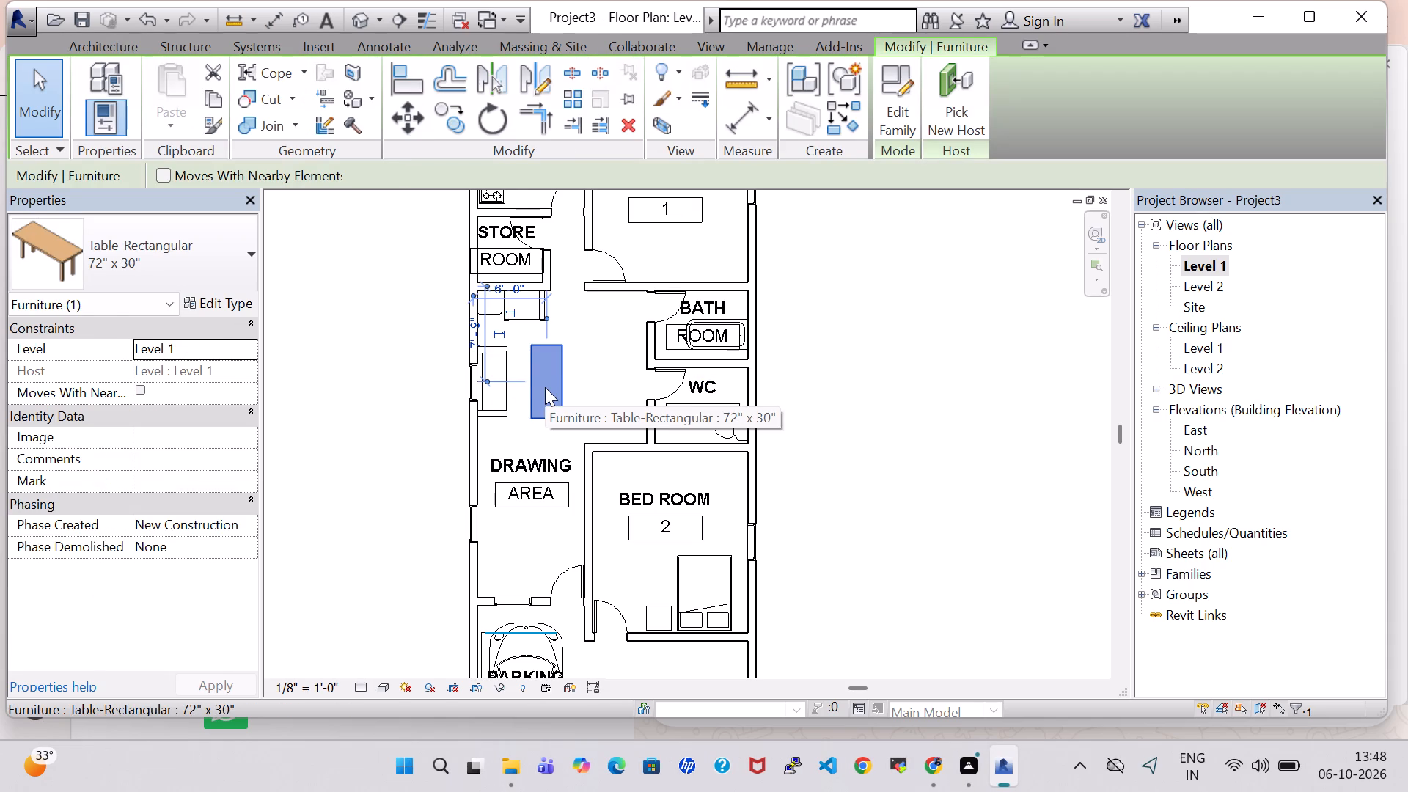
key(Right)
key(Left)
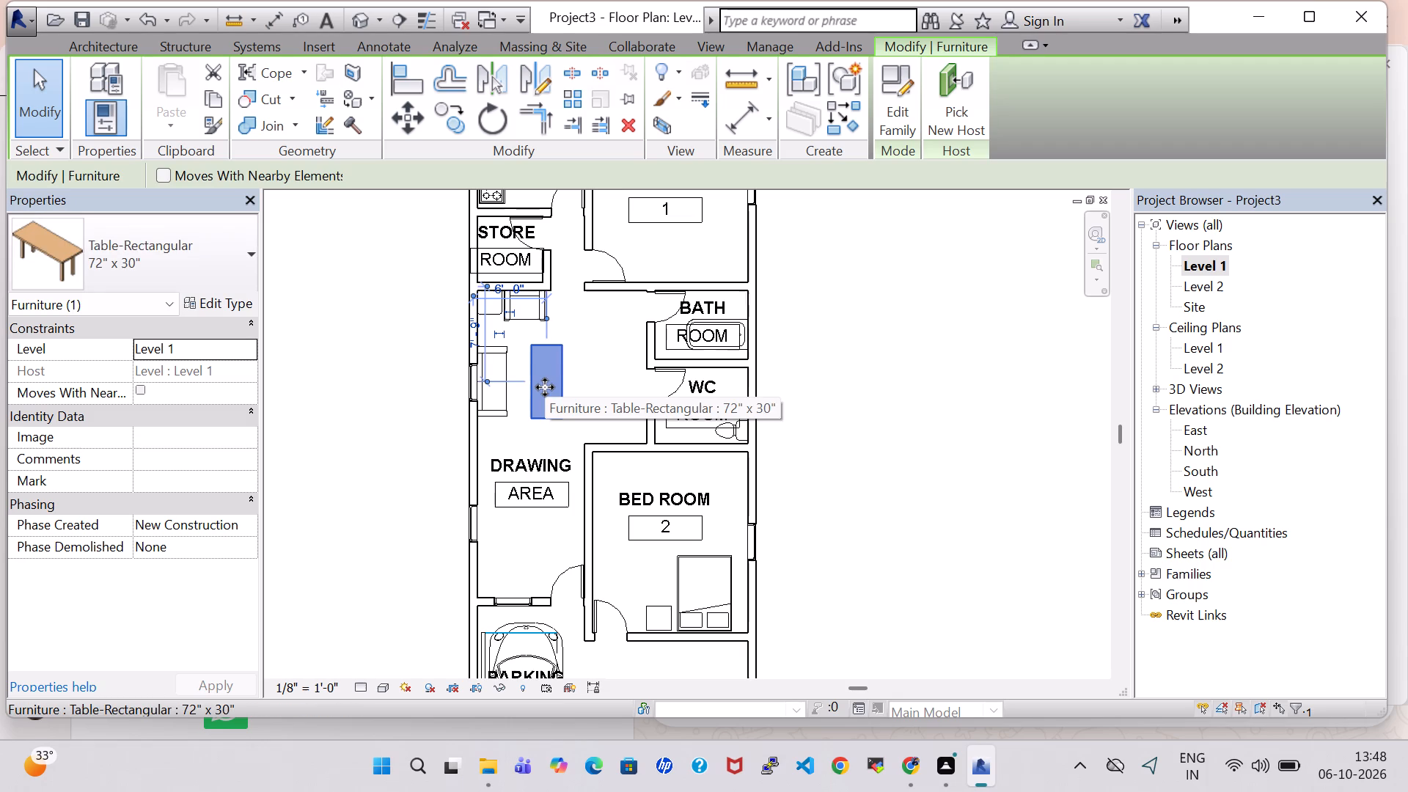
key(Up)
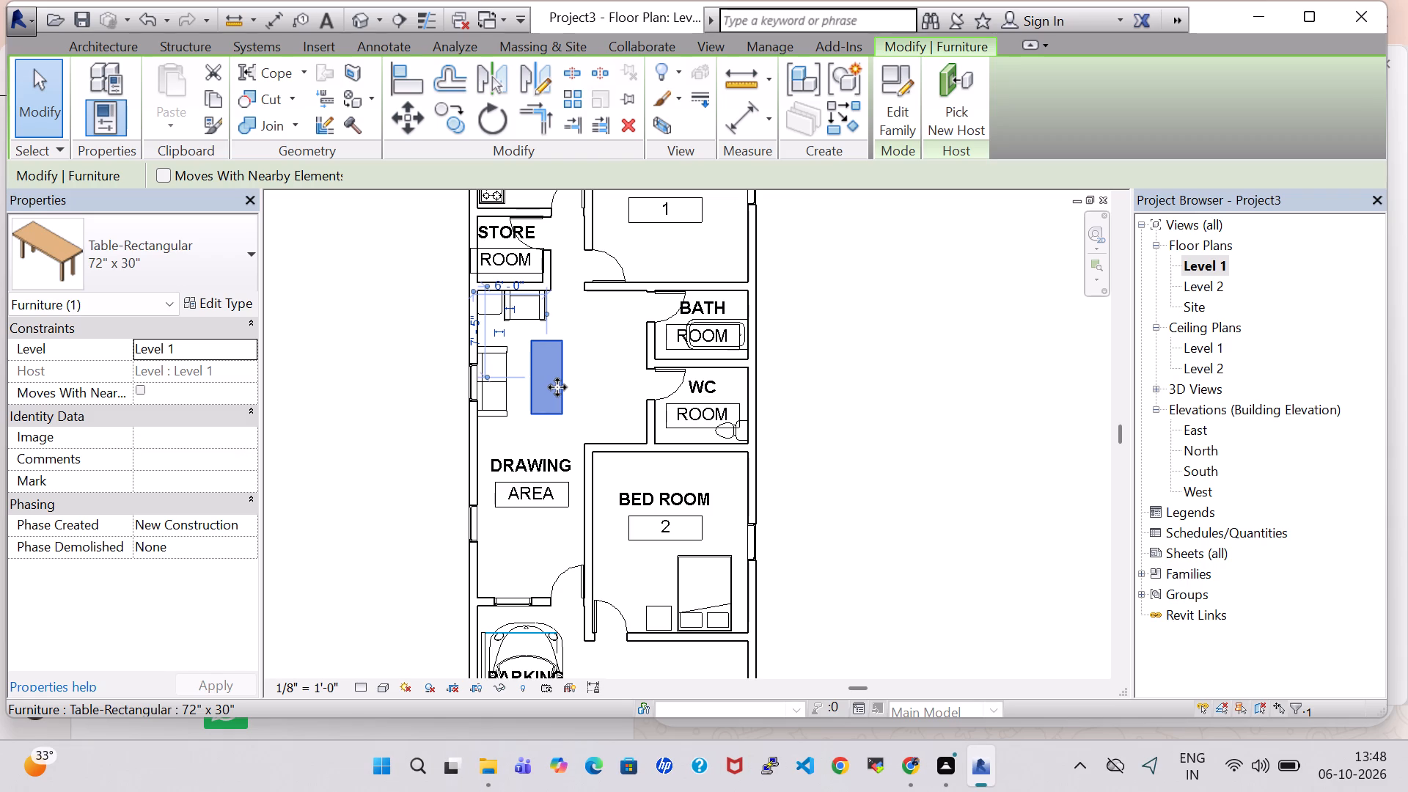
key(Up)
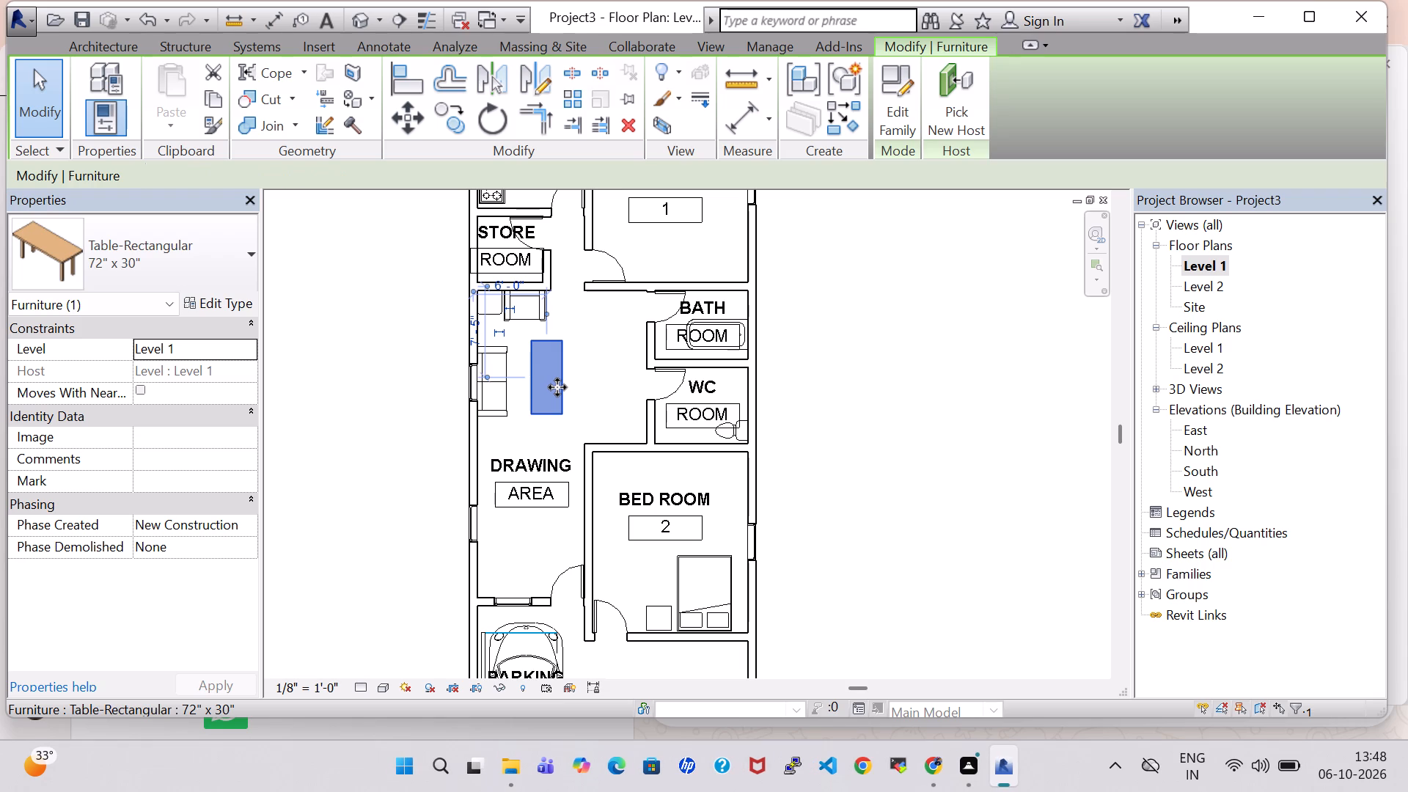
key(Up)
key(Down)
key(Down)
key(Down)
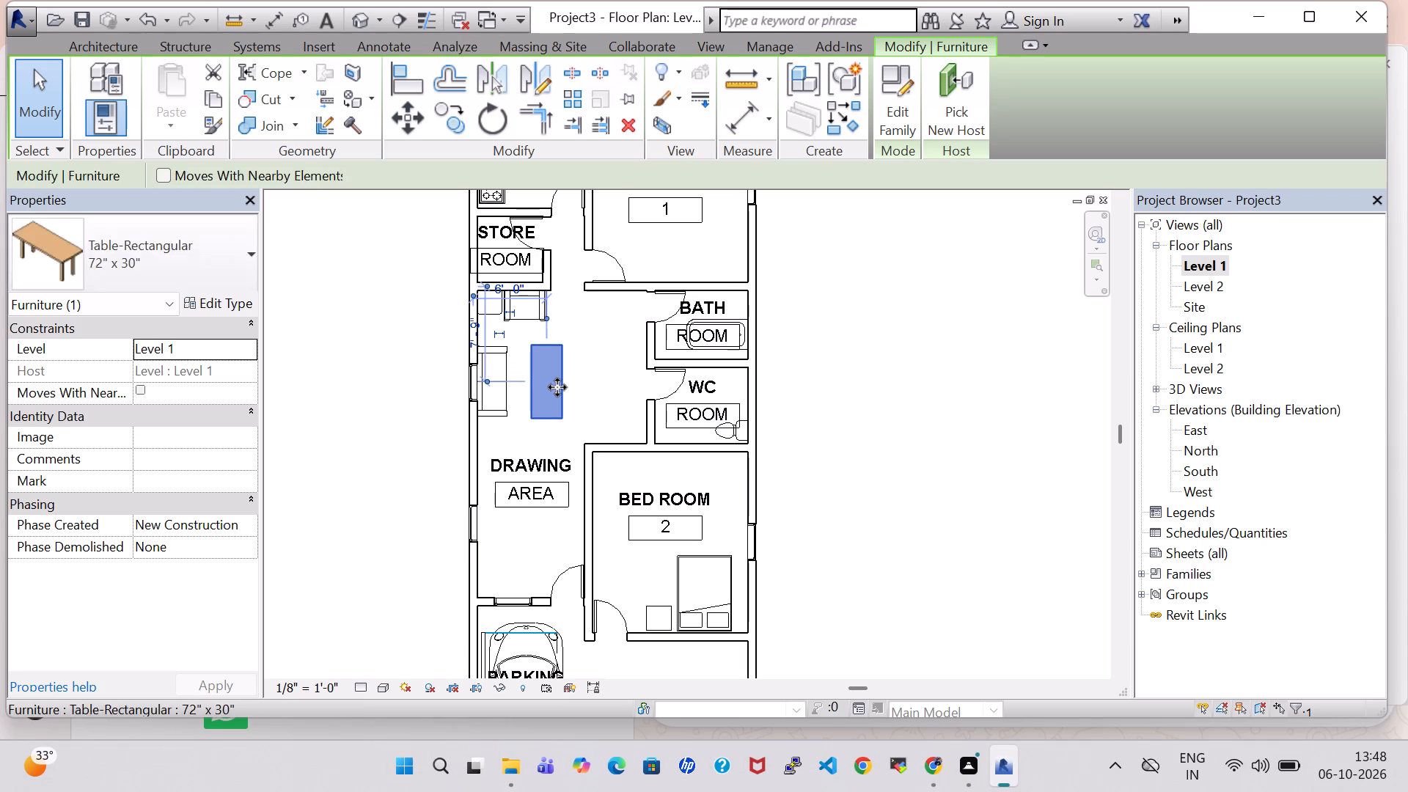
key(Left)
key(Down)
key(Up)
key(Up)
key(Right)
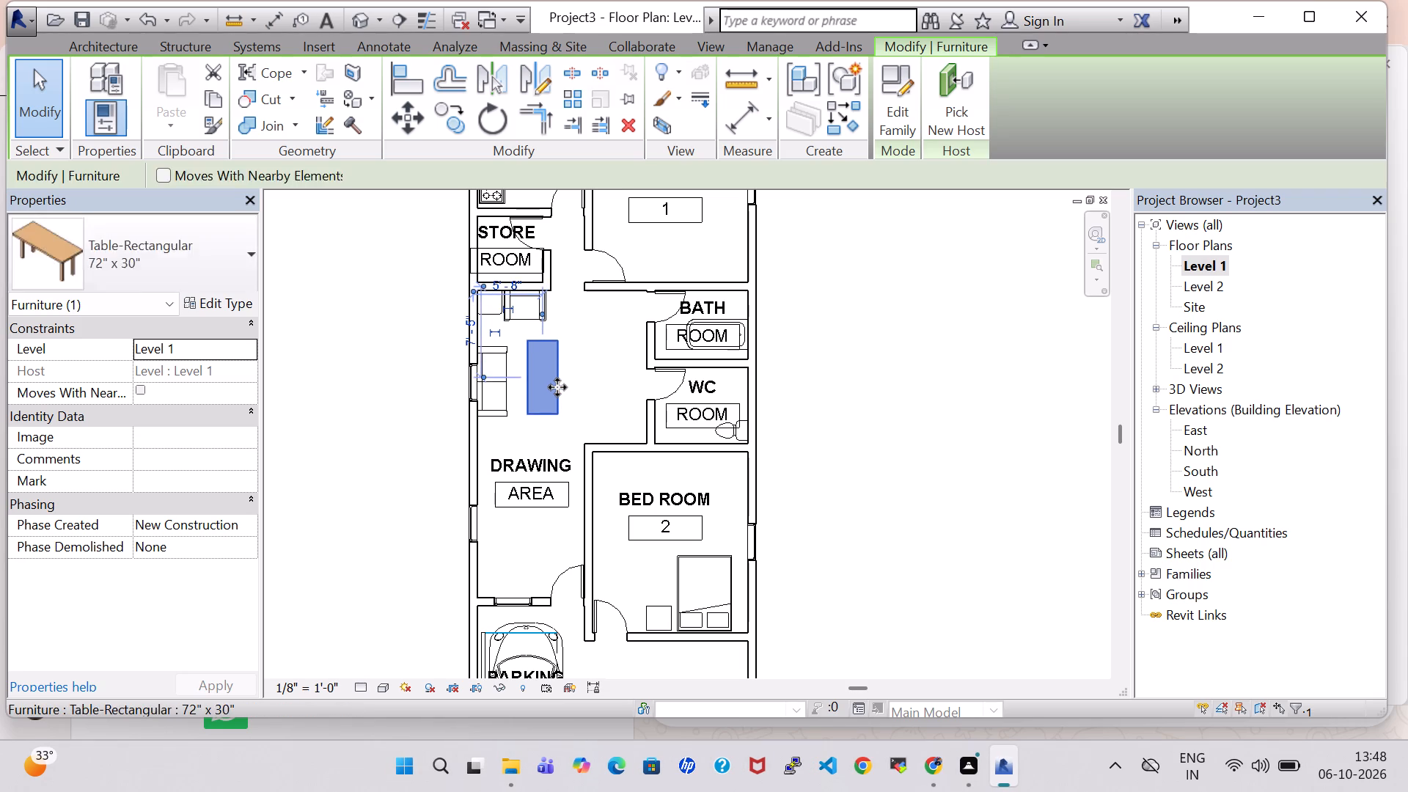
key(Down)
key(Up)
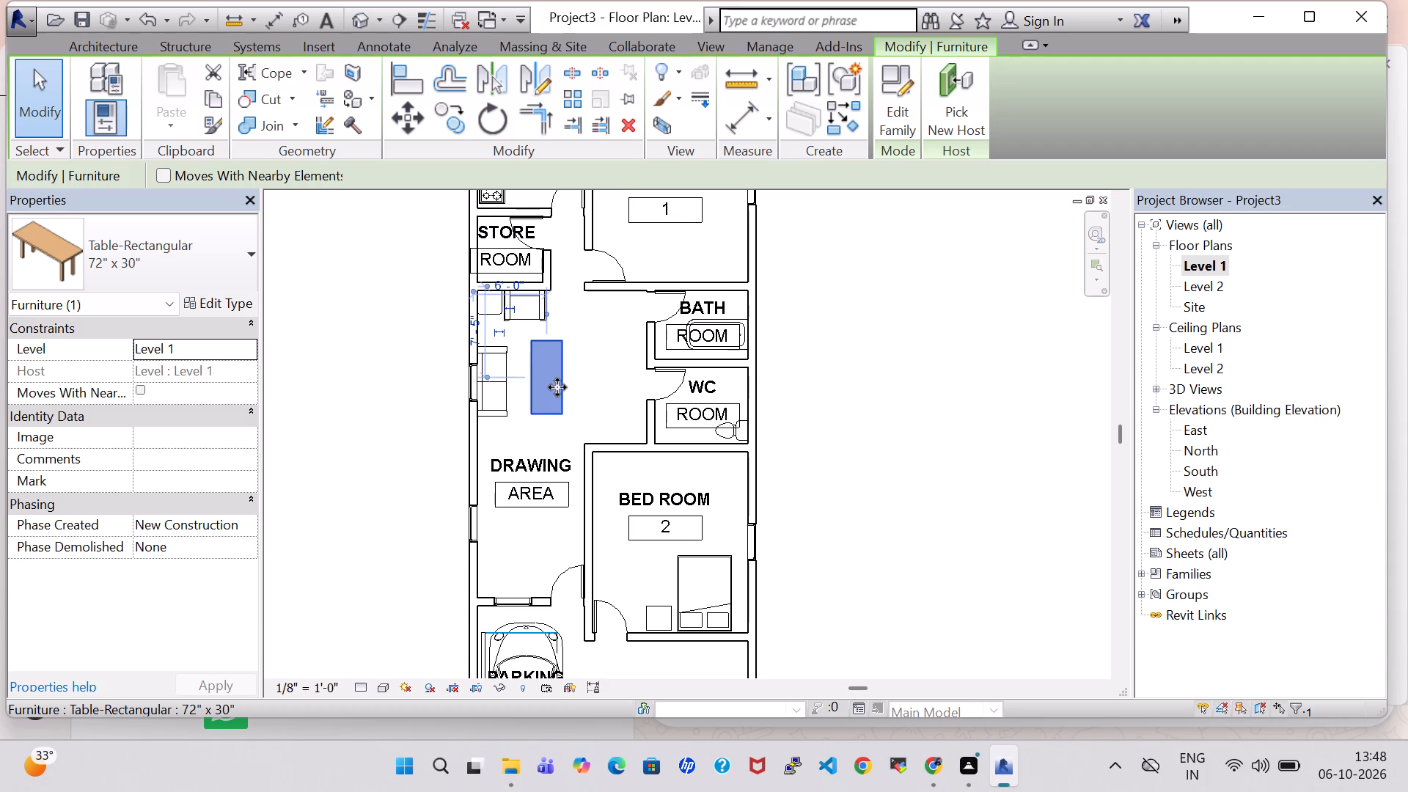
key(Up)
key(Down)
key(Left)
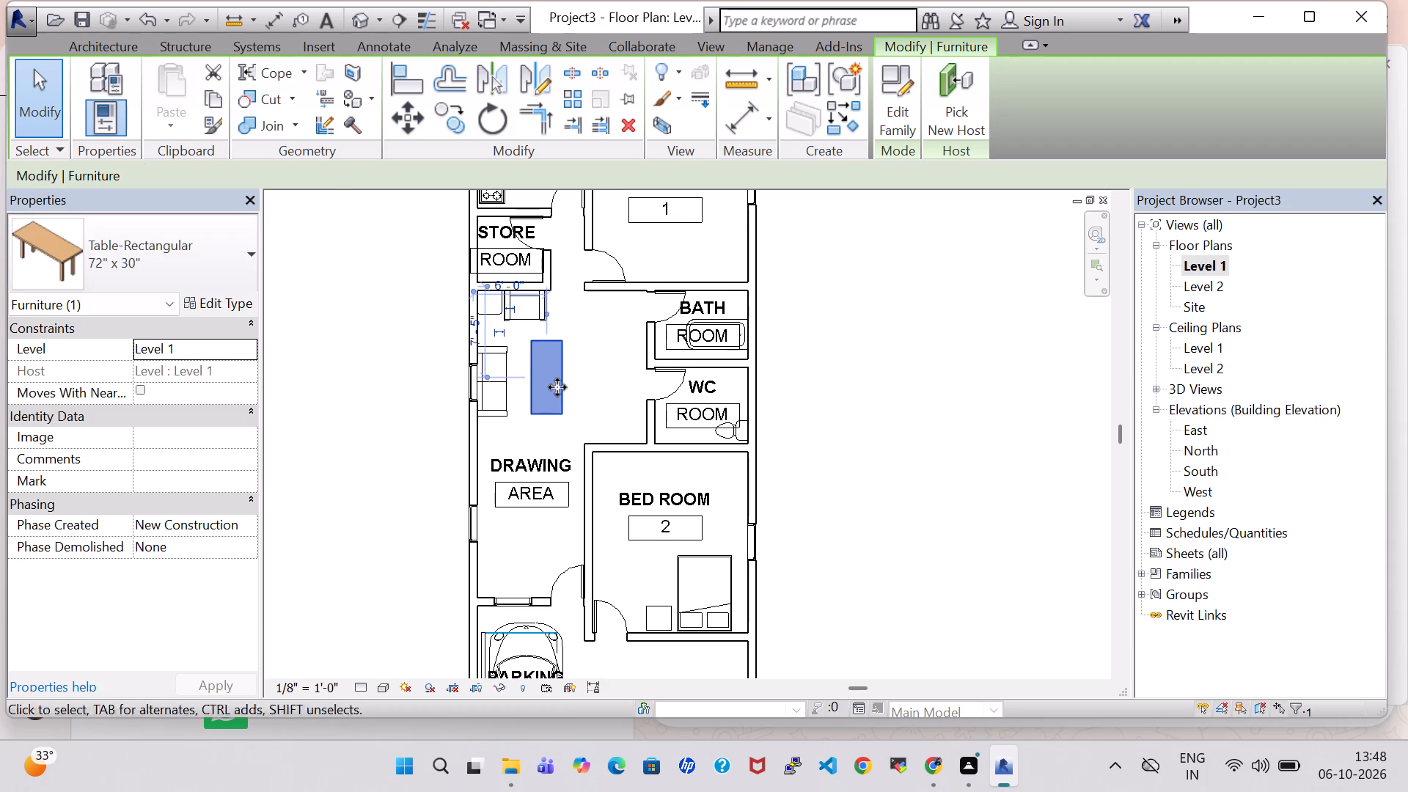
key(Up)
key(Right)
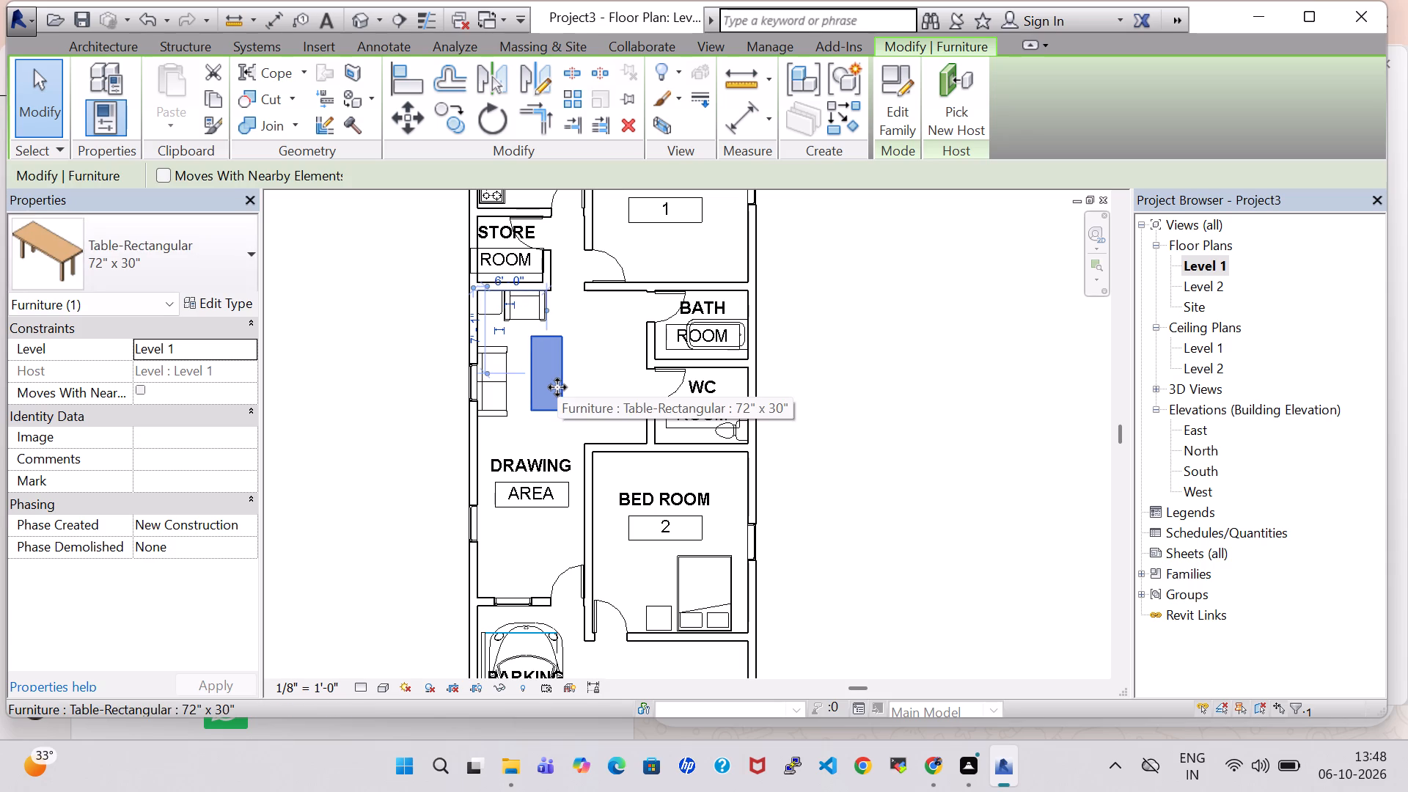
click(876, 342)
Reselect the drawing-area table and nudge it slightly back down in plan, one increment away from the armchair.
click(562, 350)
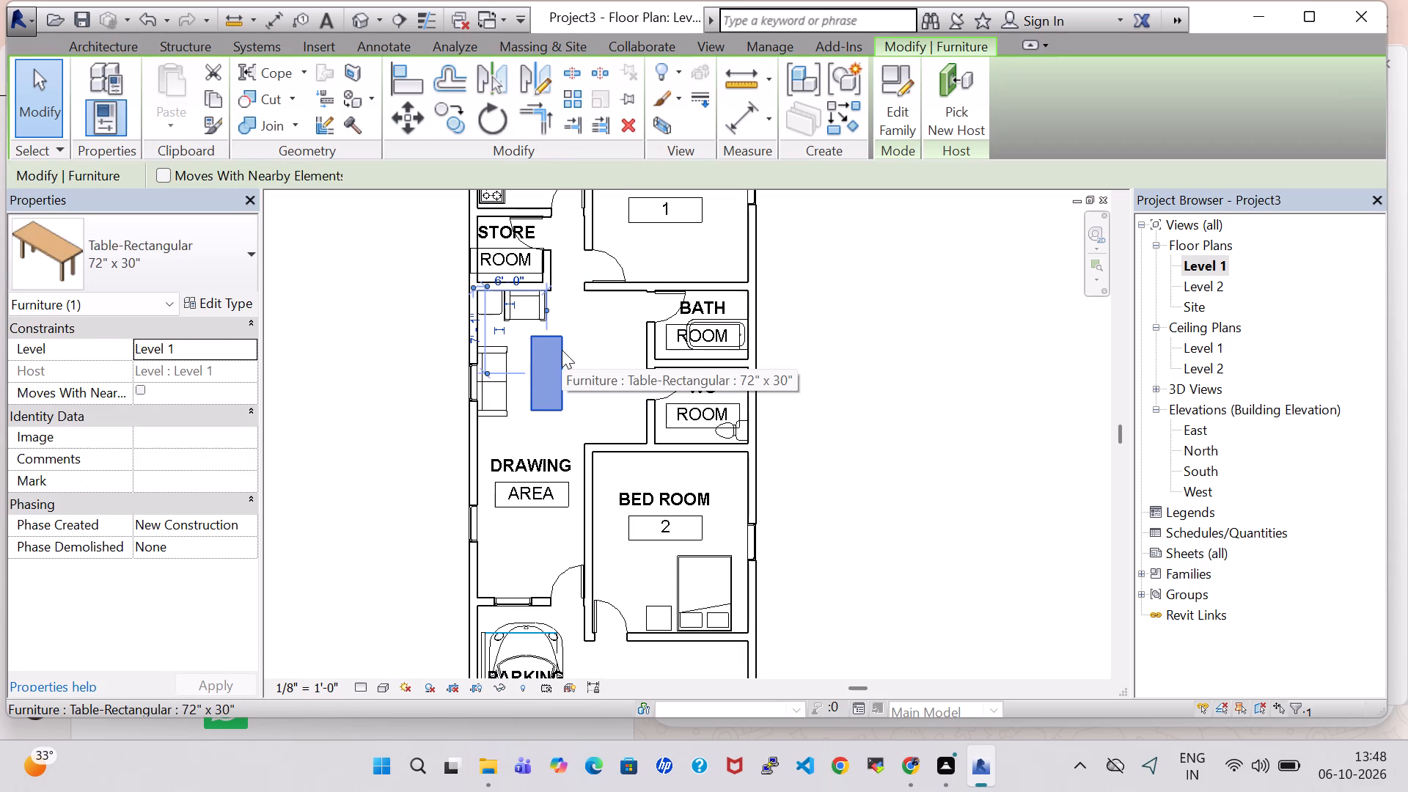
key(Down)
key(Up)
key(Down)
key(Down)
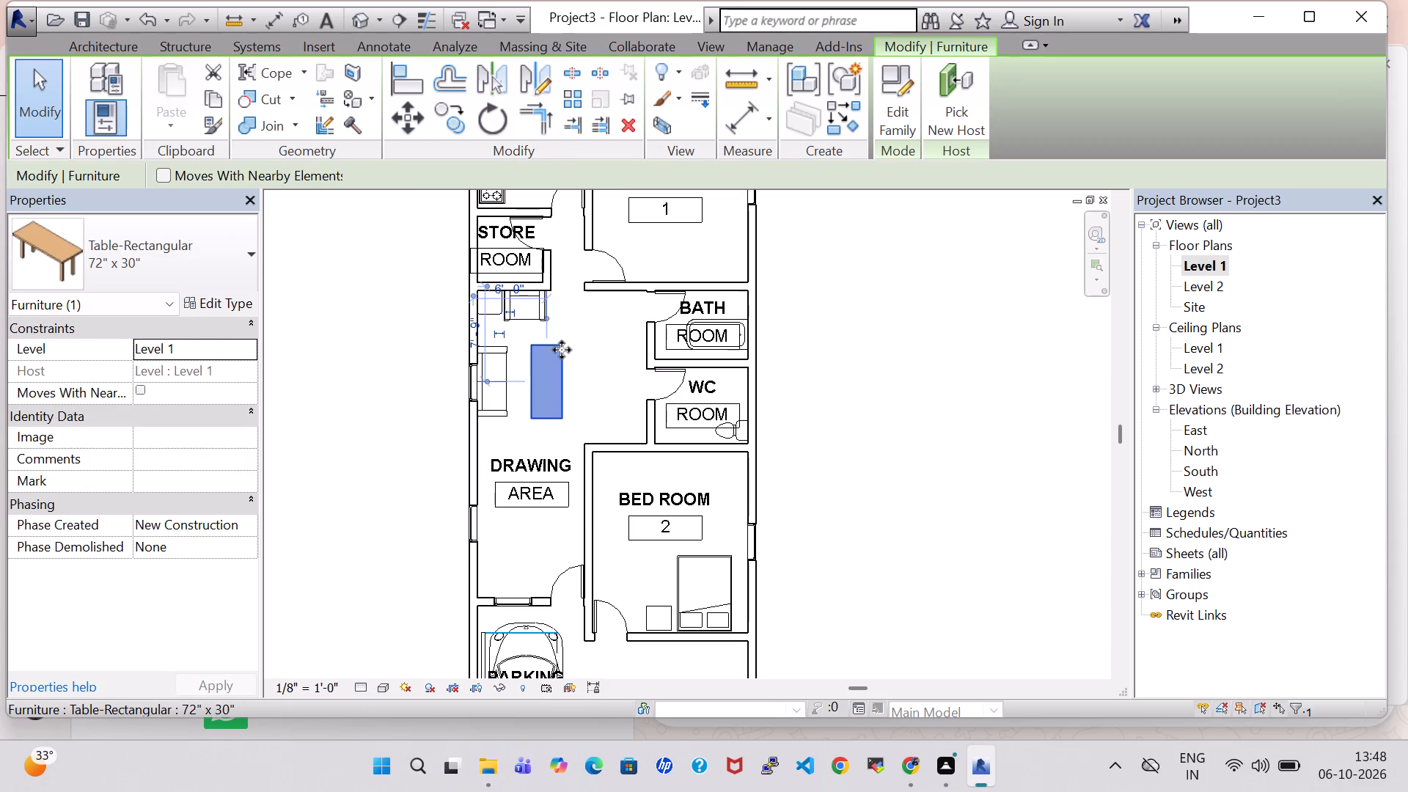
key(Down)
key(Up)
key(Up)
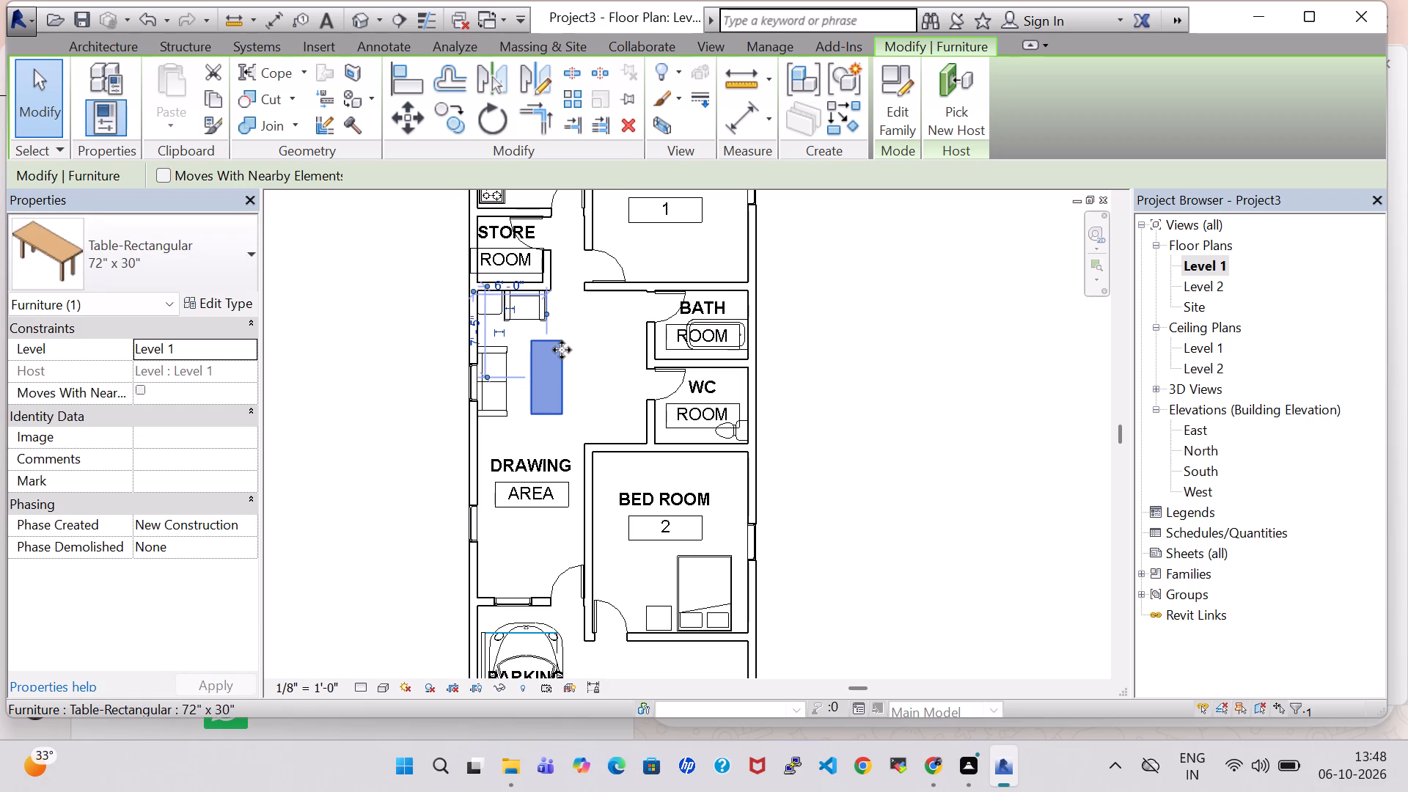
click(979, 450)
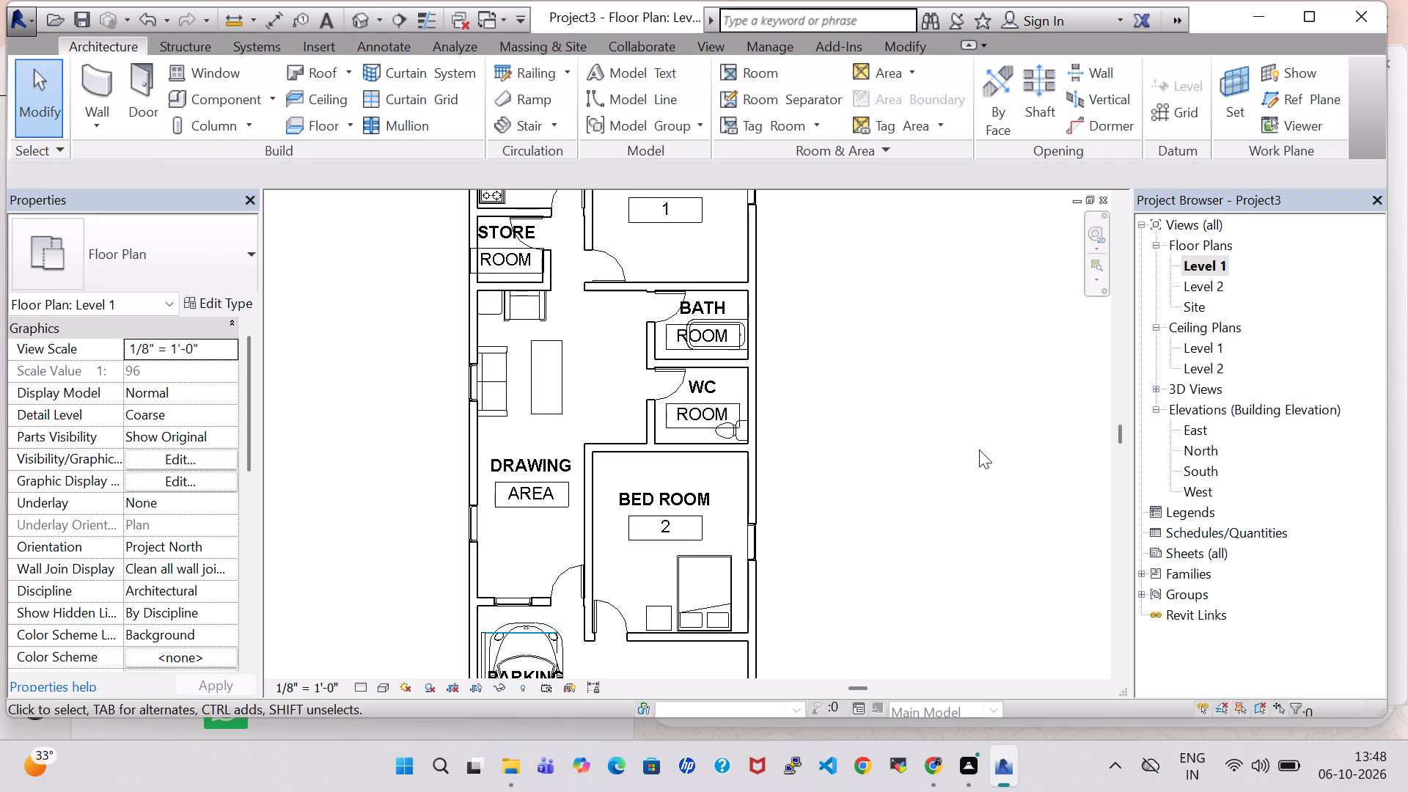
Nudge the Sofa-Corbu sofa beside the drawing-area table slightly downward in plan, away from the armchair.
click(489, 365)
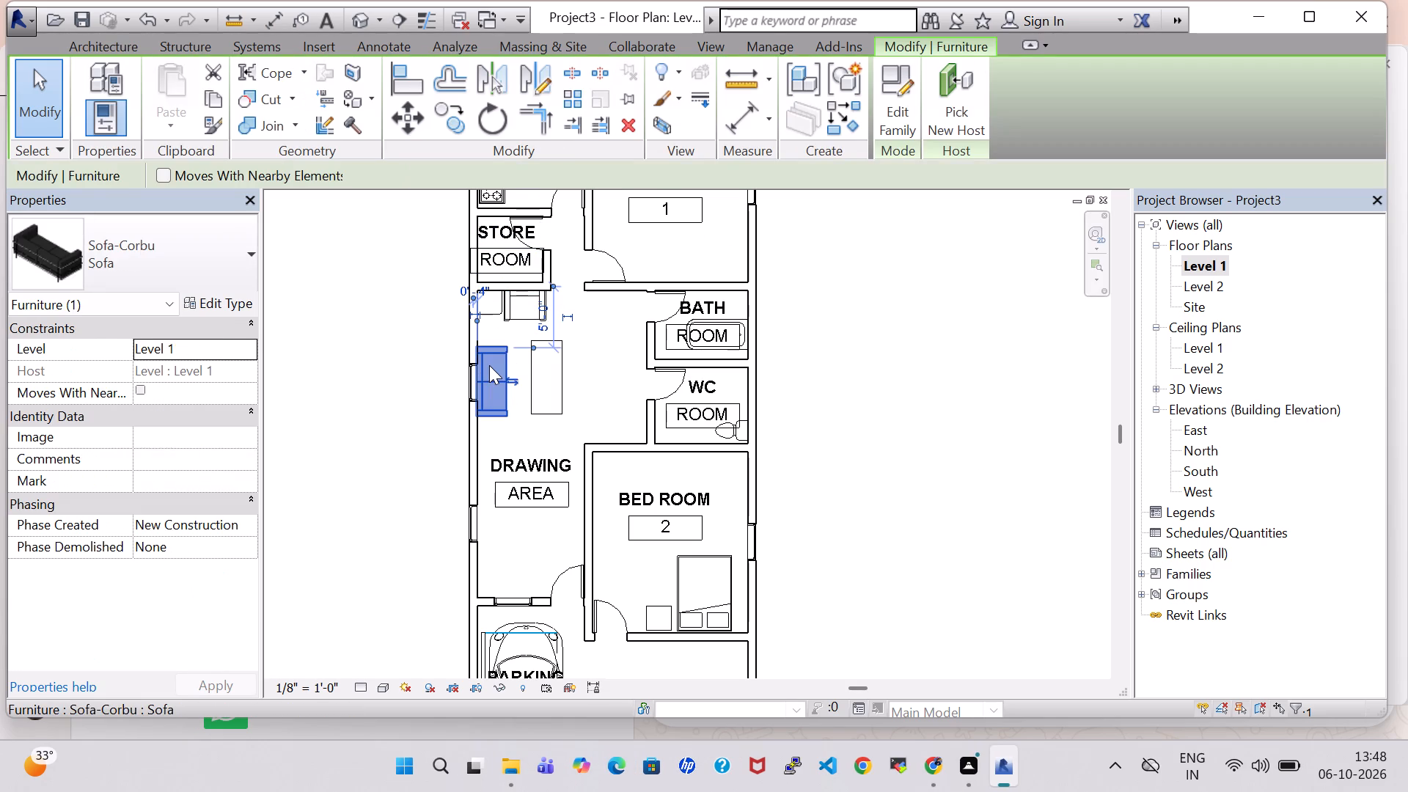
key(Up)
key(Down)
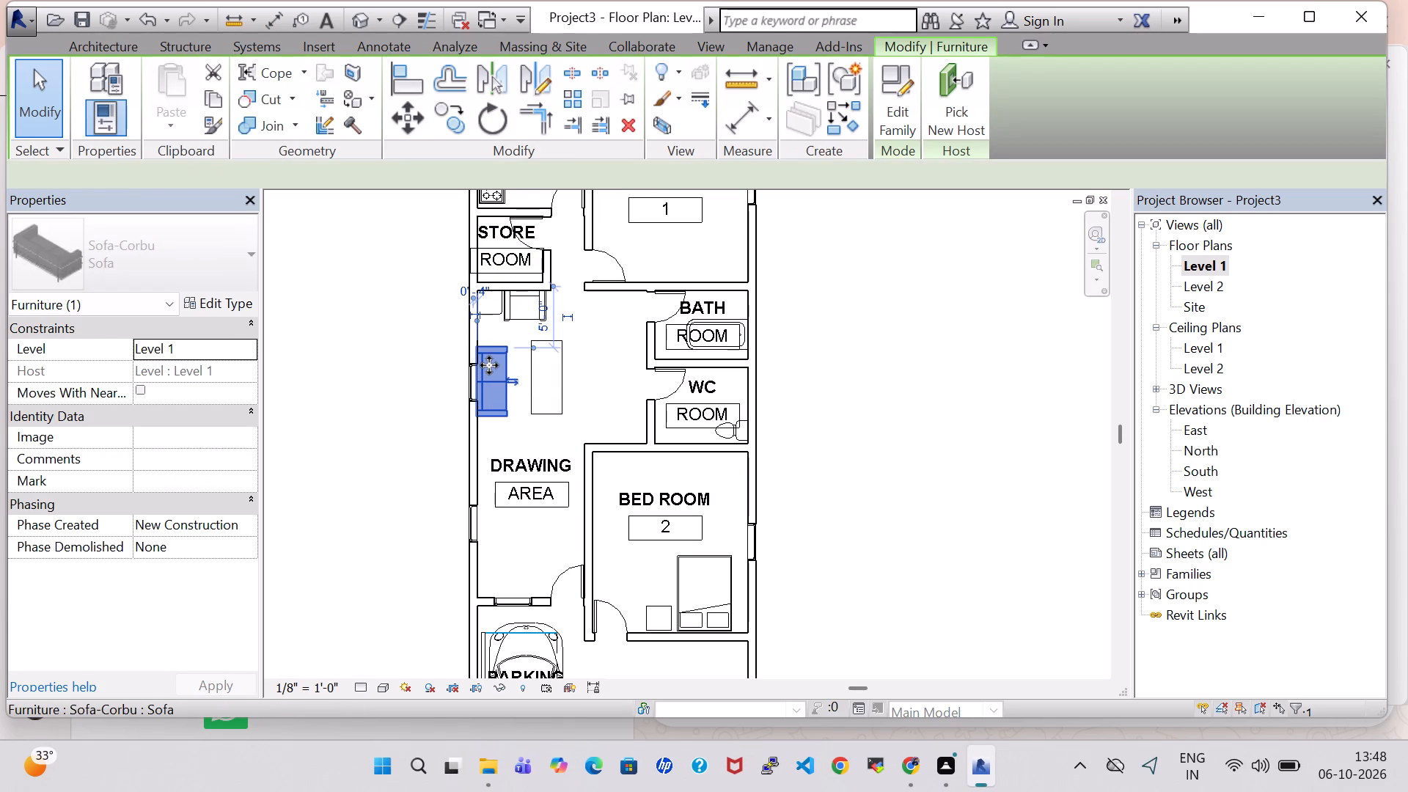
key(Down)
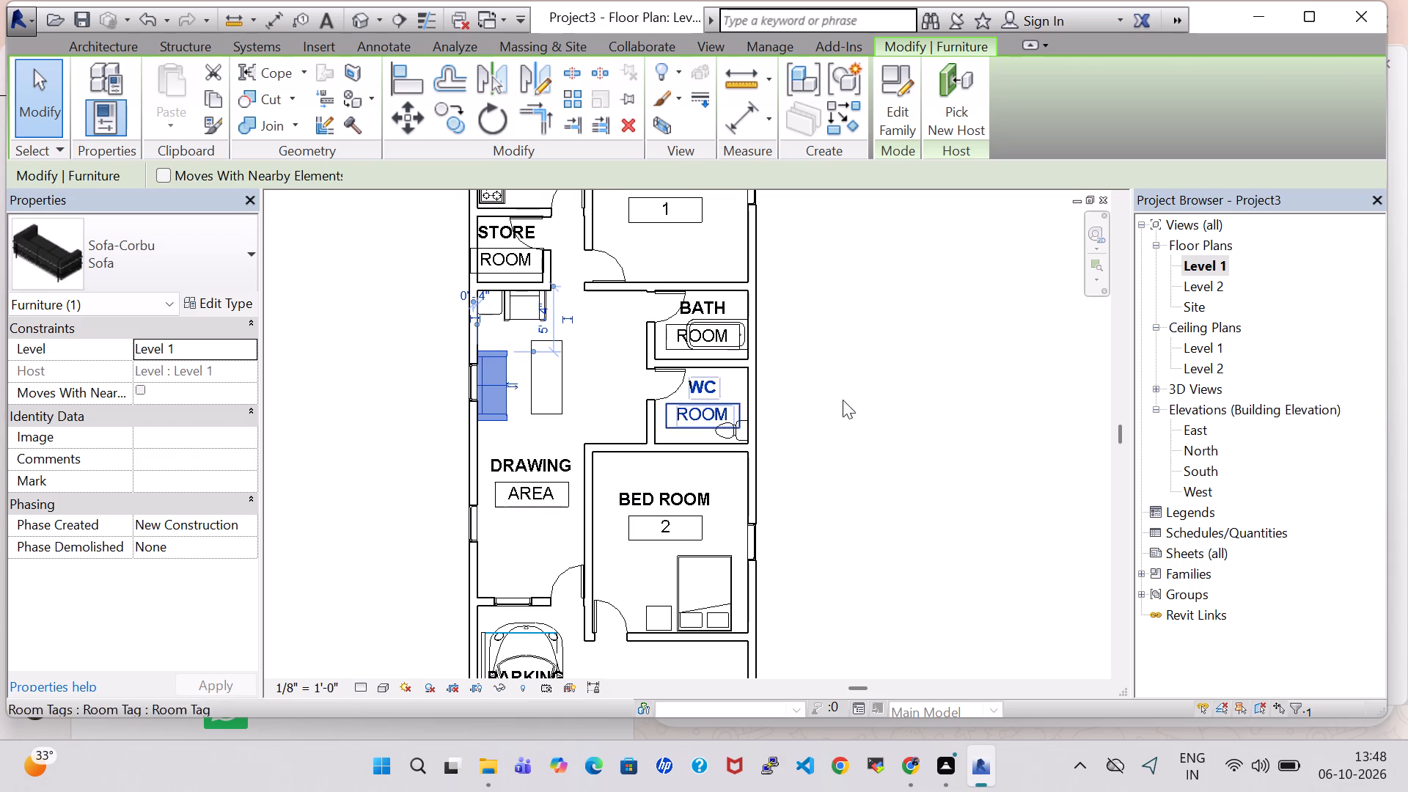
click(930, 373)
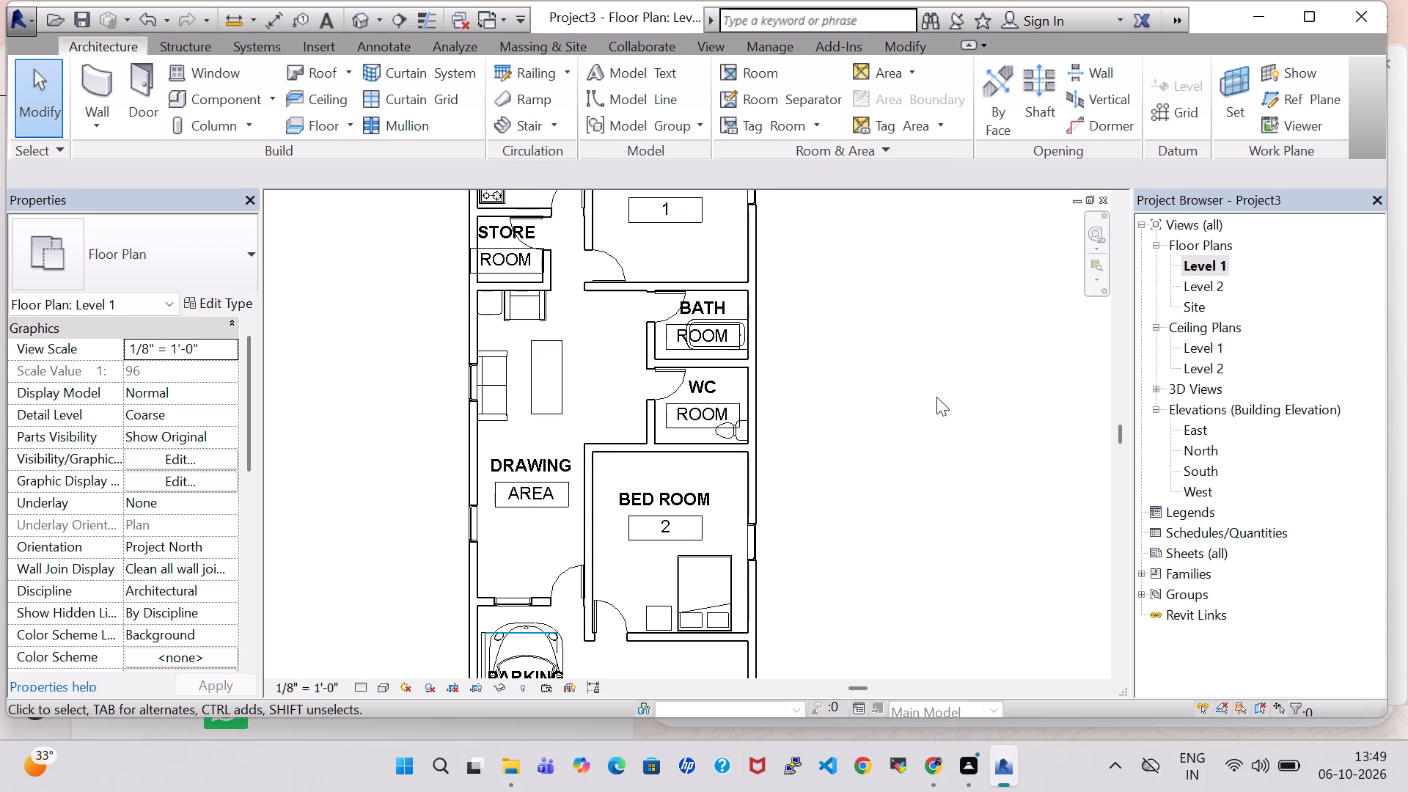
Nudge the BED ROOM 2 wall containing the door toward the parking side, making its end flush with the dividing wall.
scroll(730, 322, down, 2)
scroll(898, 393, down, 1)
middle_drag(910, 397, 917, 451)
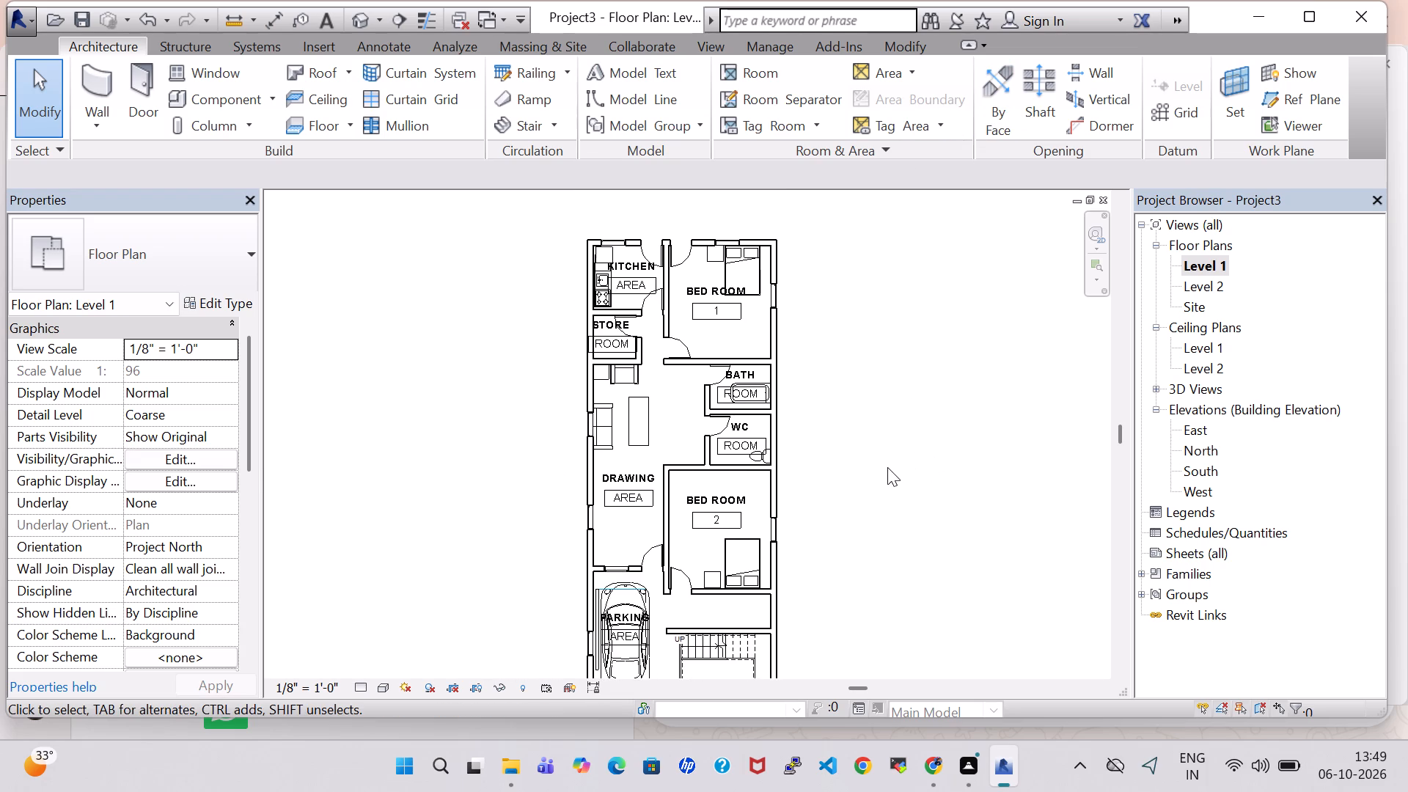
scroll(887, 467, down, 1)
scroll(857, 481, up, 4)
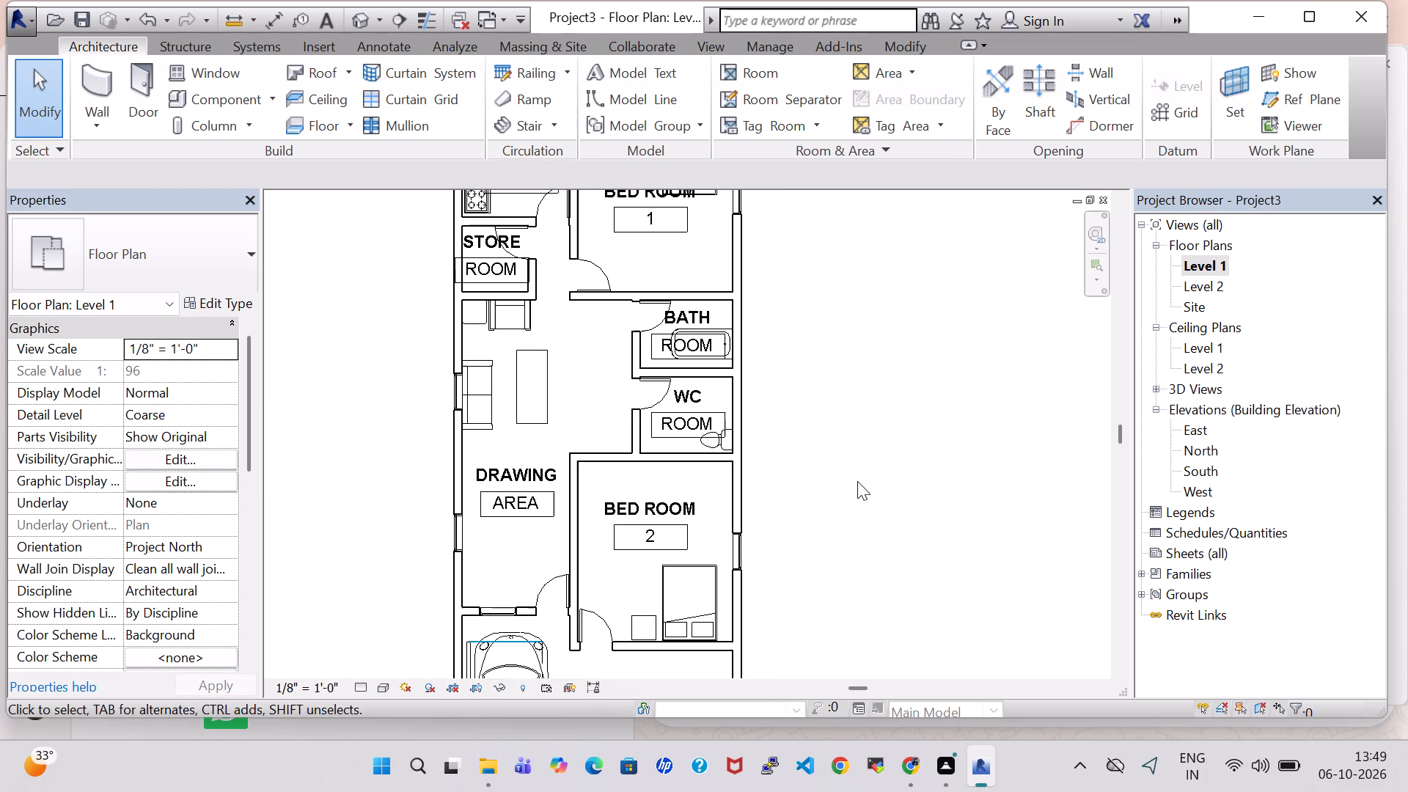
scroll(857, 481, up, 2)
middle_drag(858, 481, 957, 263)
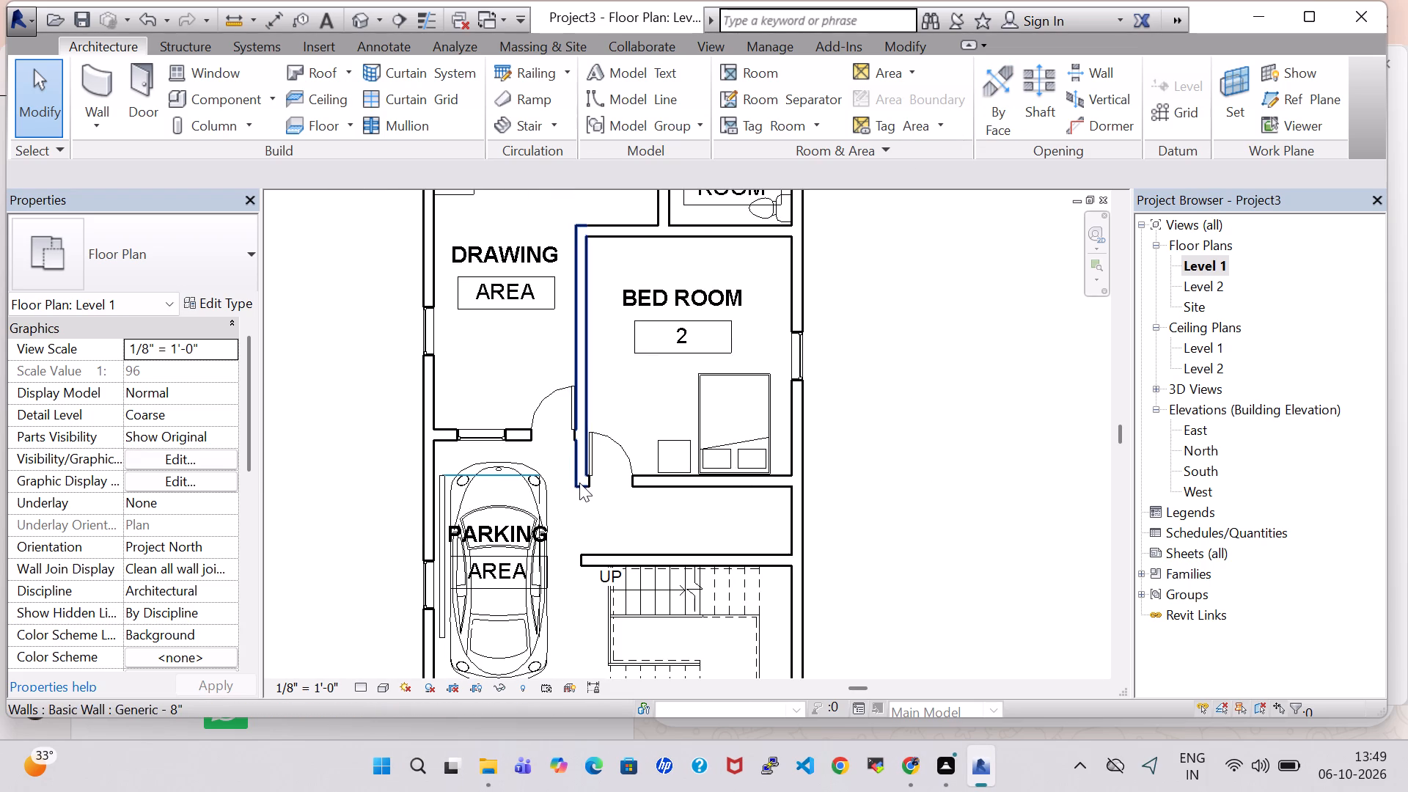
click(579, 483)
scroll(579, 483, up, 6)
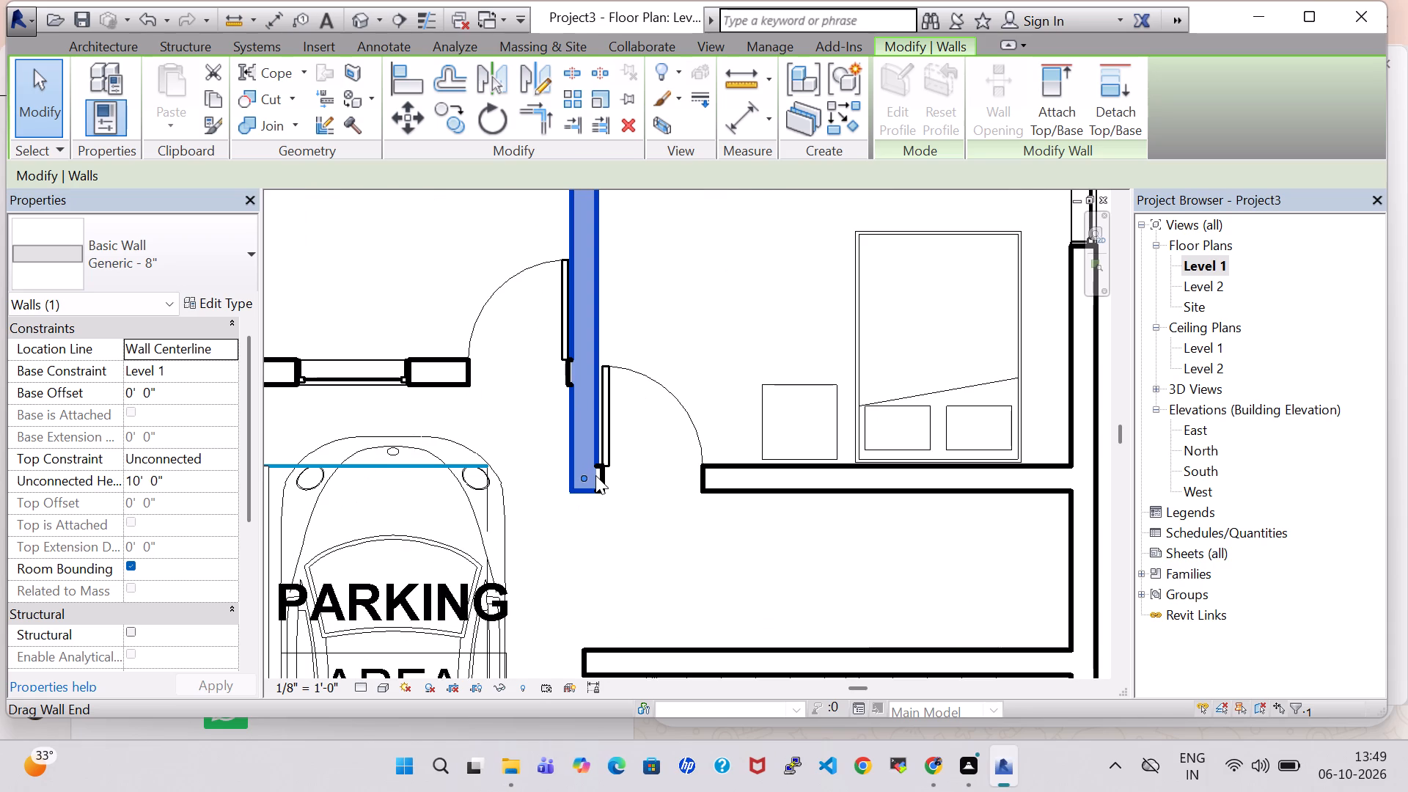
click(597, 475)
click(605, 487)
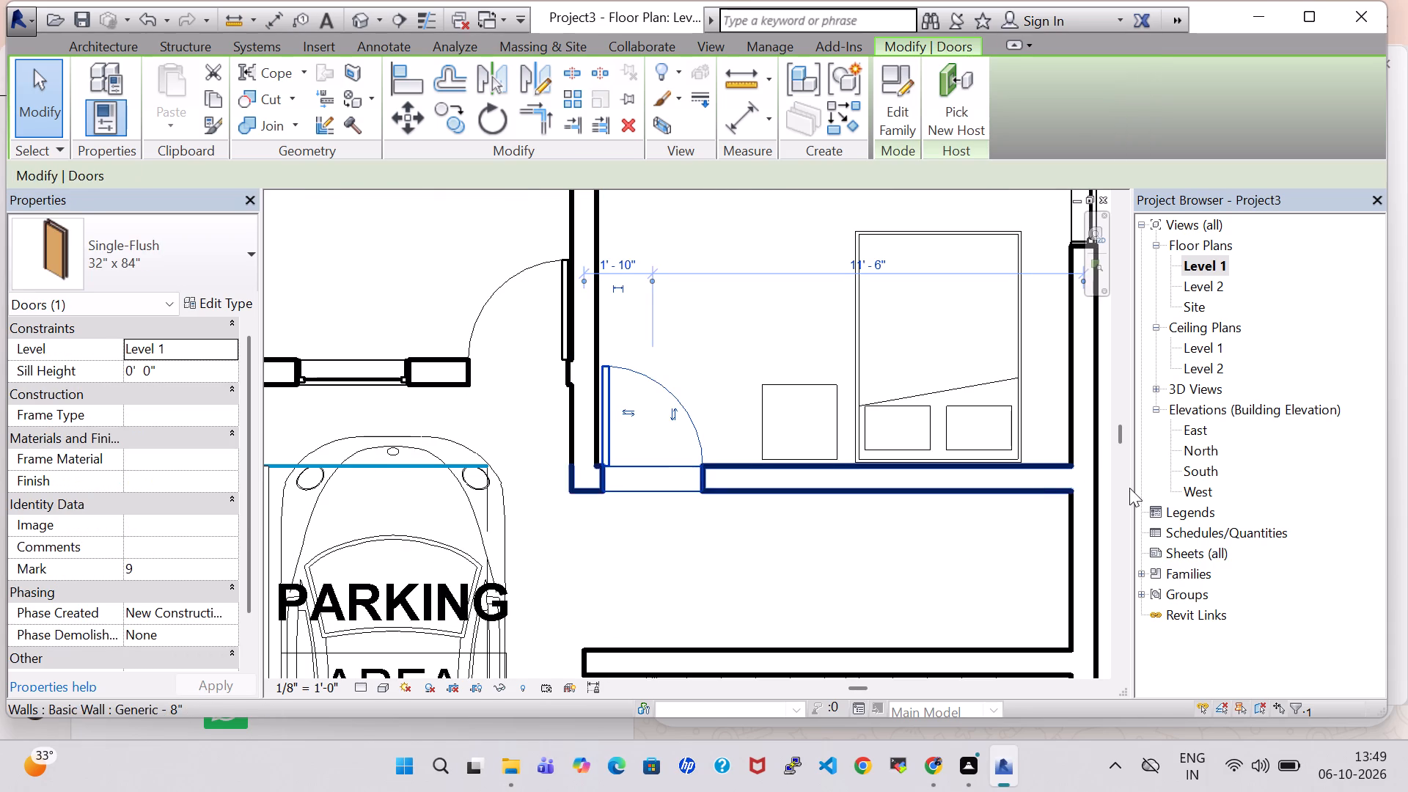
click(364, 189)
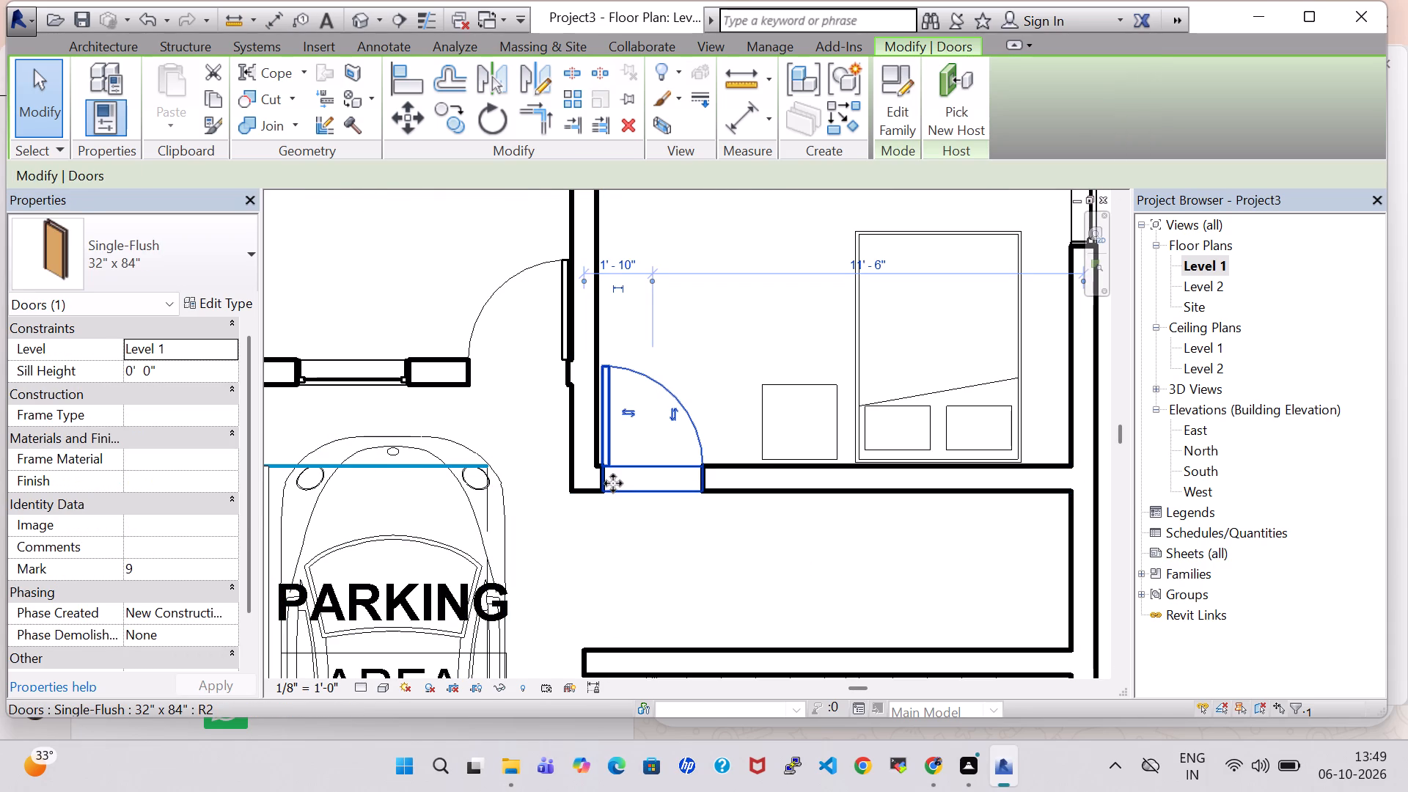
click(670, 536)
click(575, 486)
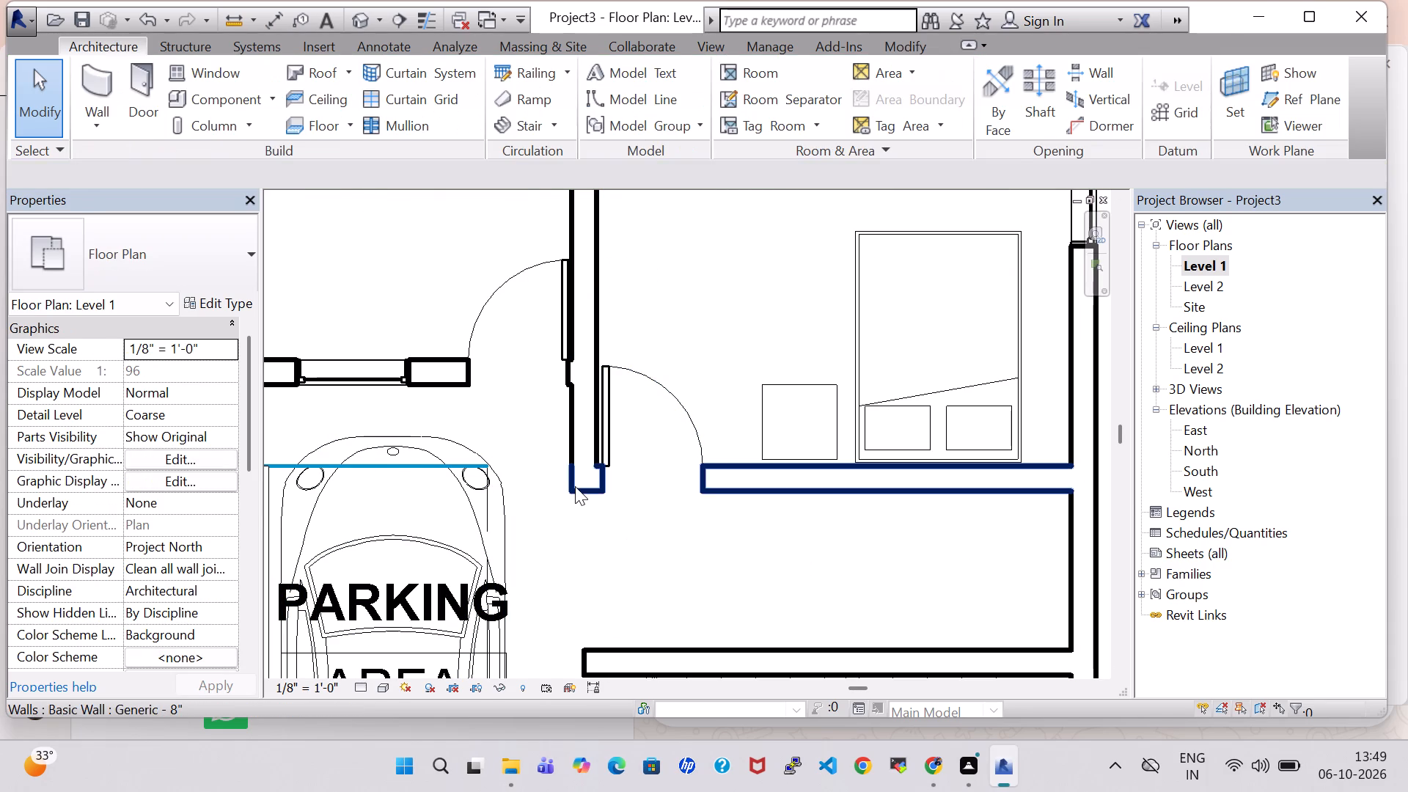
key(Left)
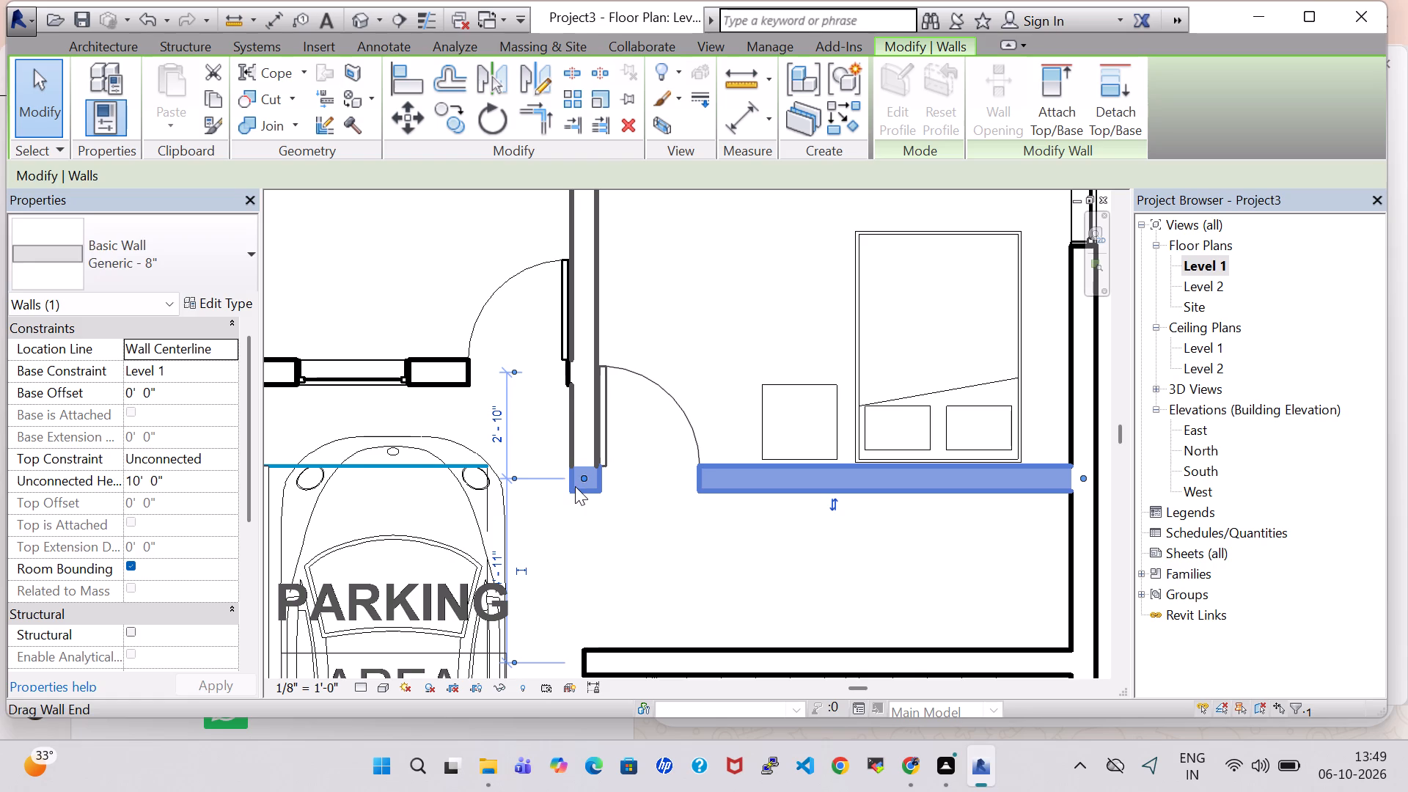
key(Left)
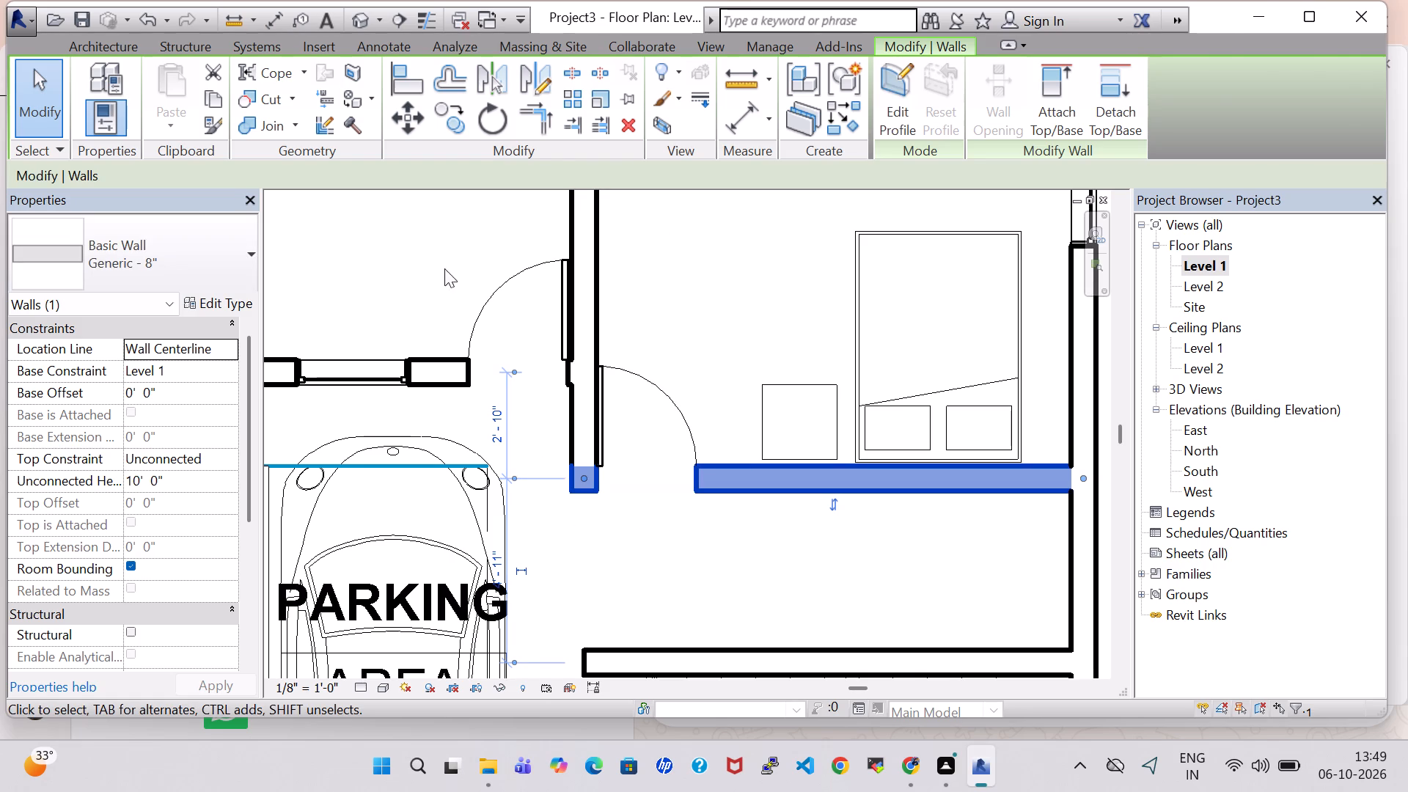
click(414, 279)
Nudge the wall between DRAWING AREA and PARKING toward BED ROOM 2 until its protruding end is flush with the dividing wall.
scroll(620, 454, down, 3)
scroll(754, 474, down, 1)
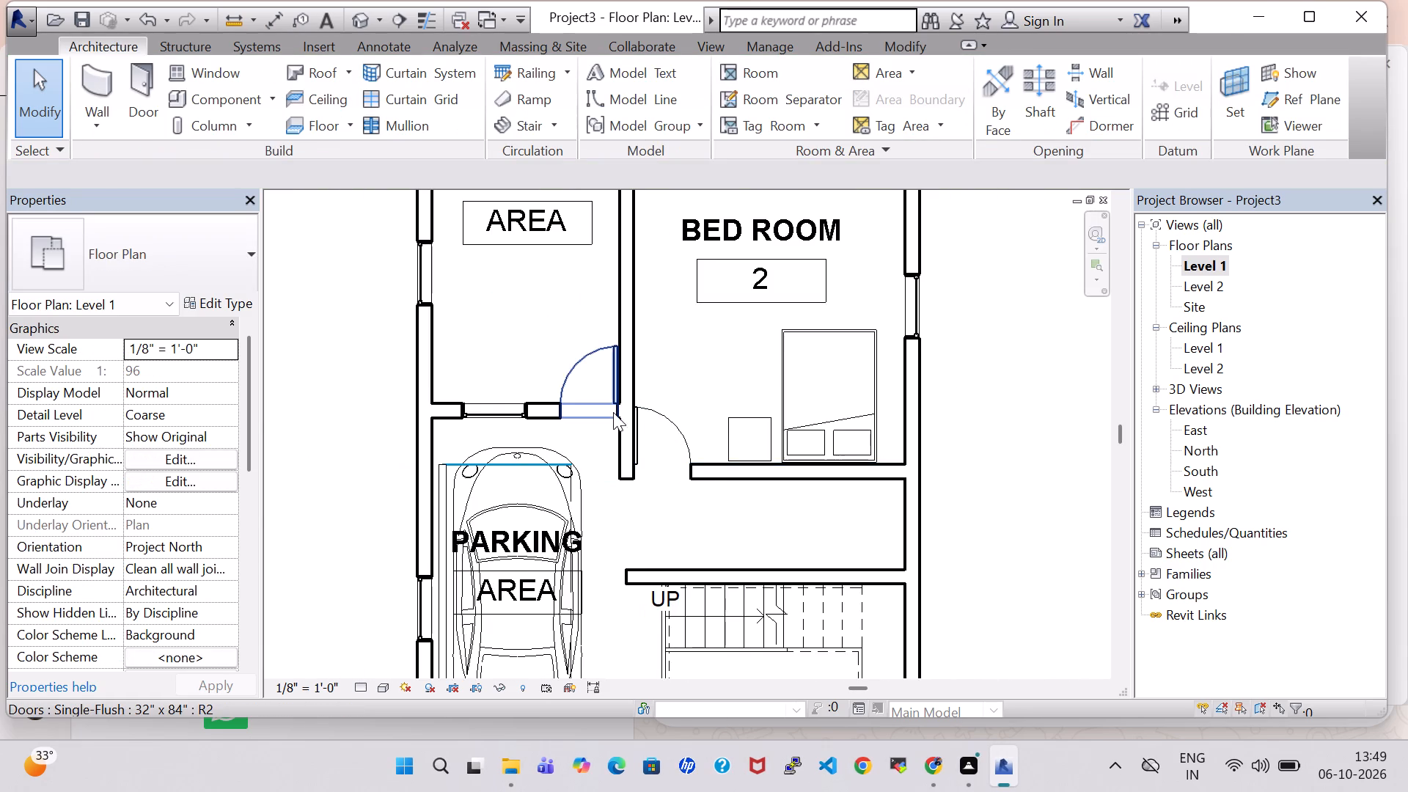
scroll(613, 412, up, 7)
click(630, 405)
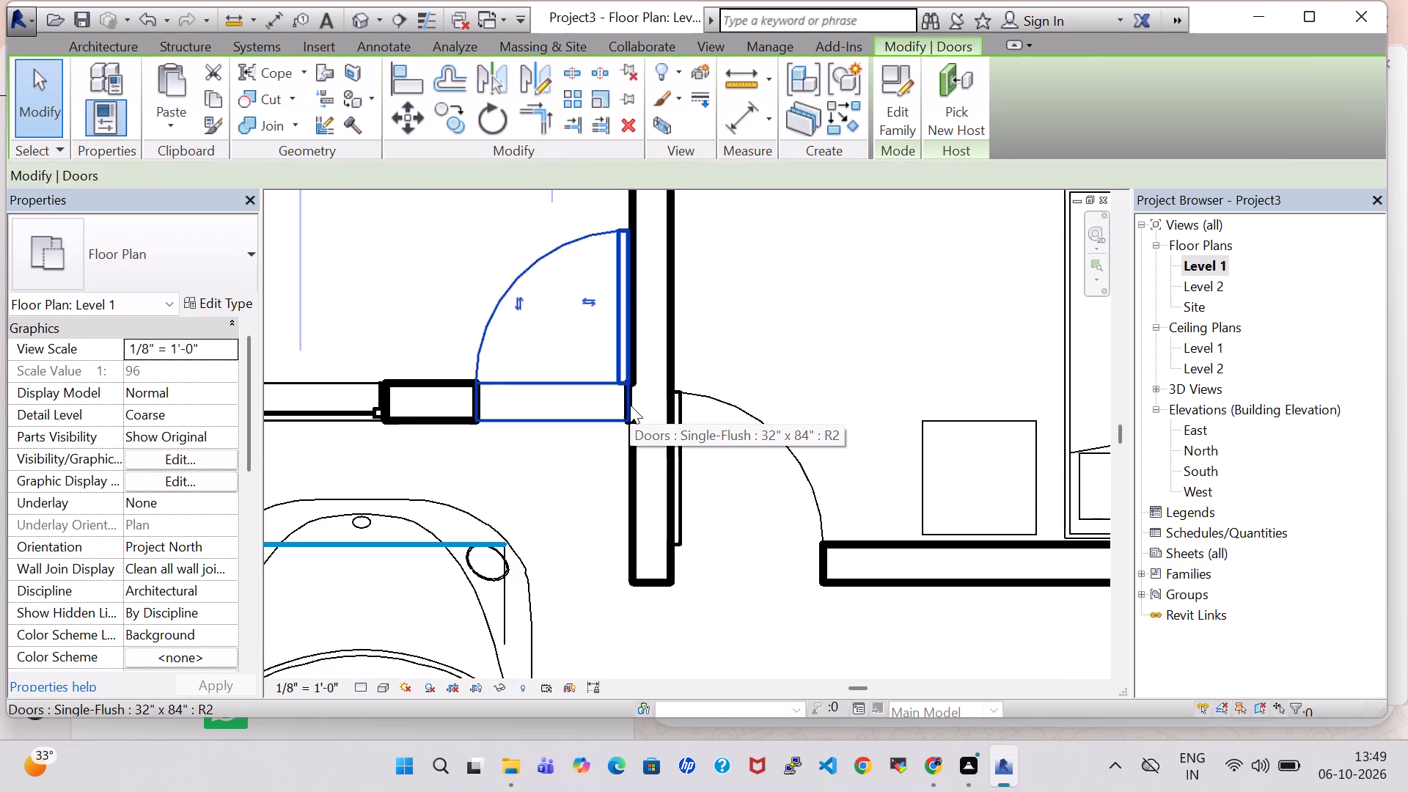
click(786, 335)
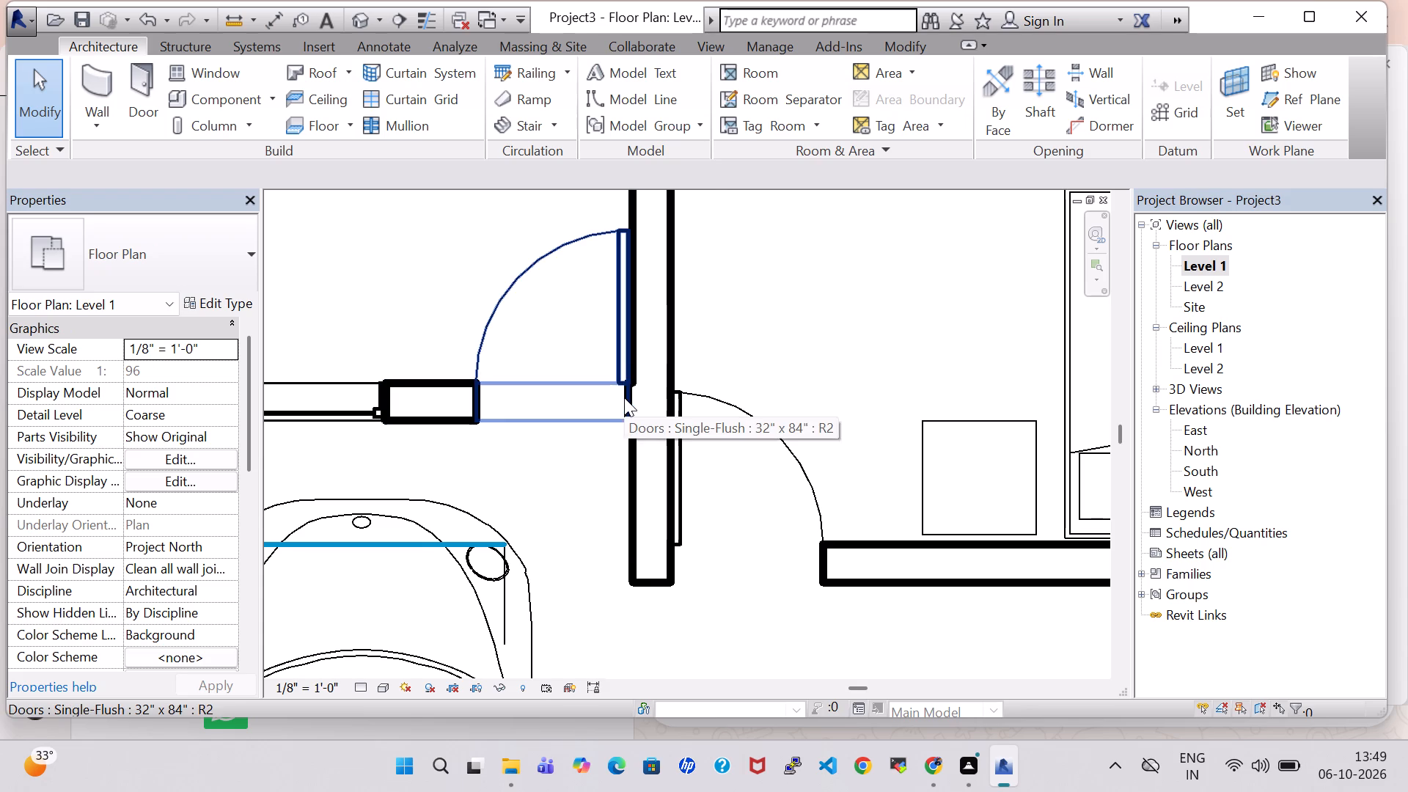
scroll(624, 397, up, 6)
click(561, 496)
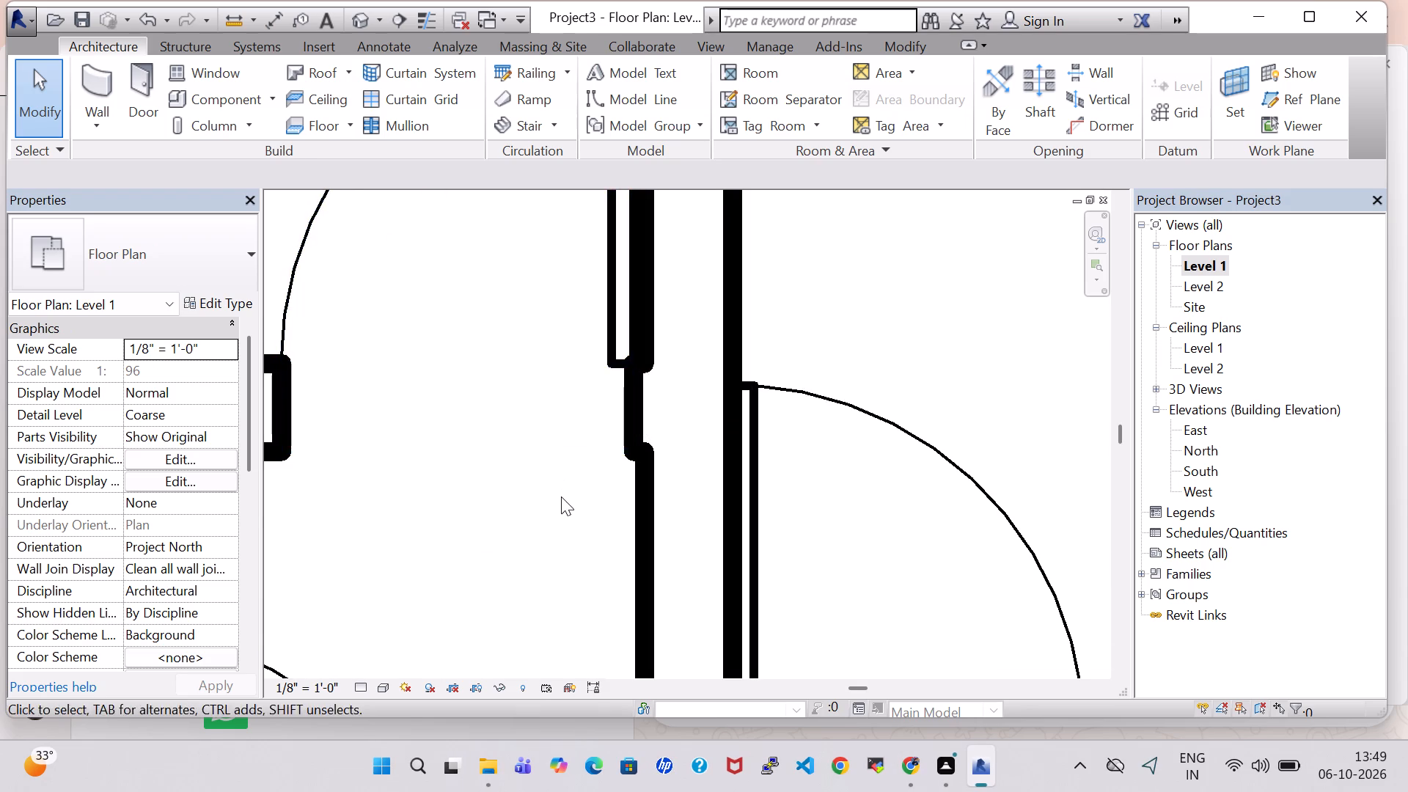
click(631, 405)
click(572, 506)
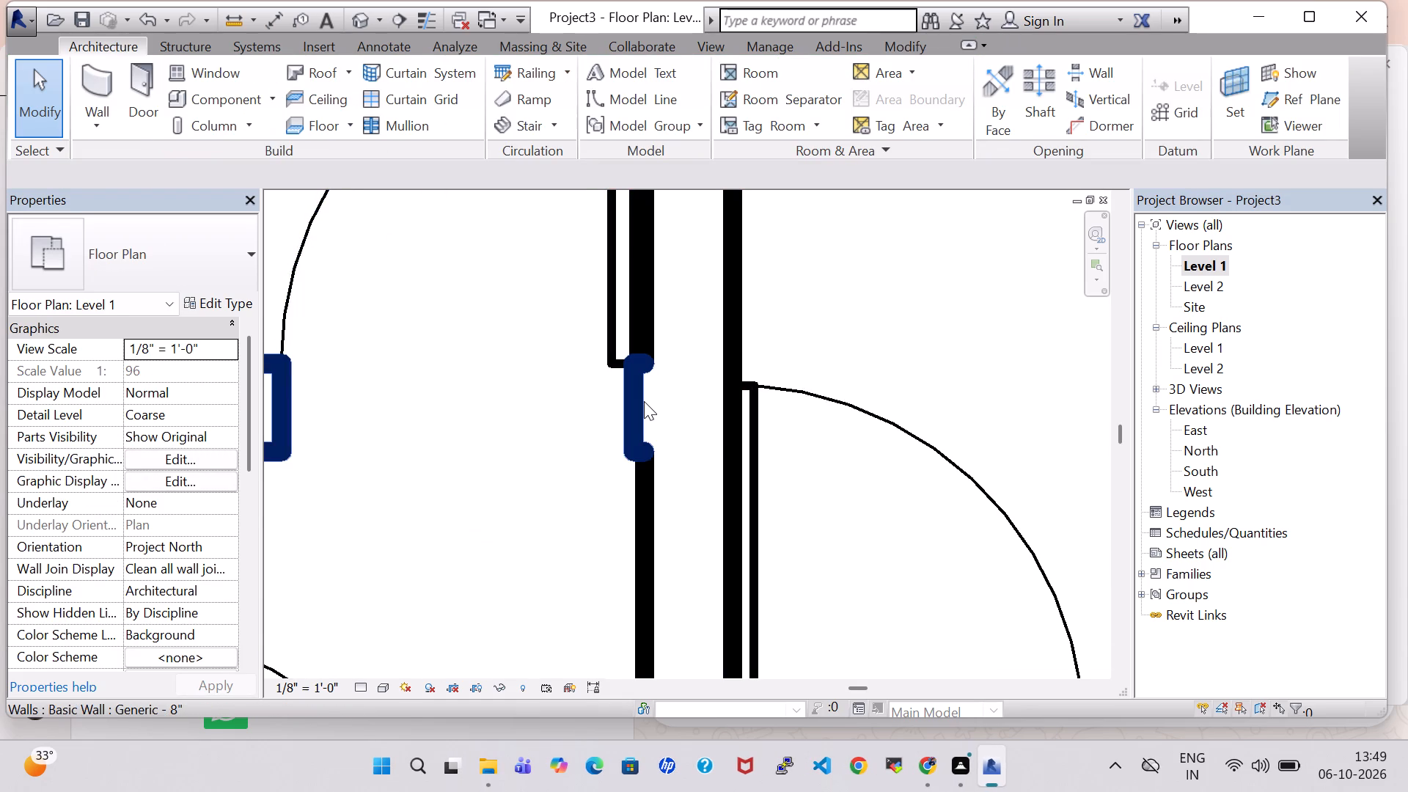
click(644, 401)
key(Right)
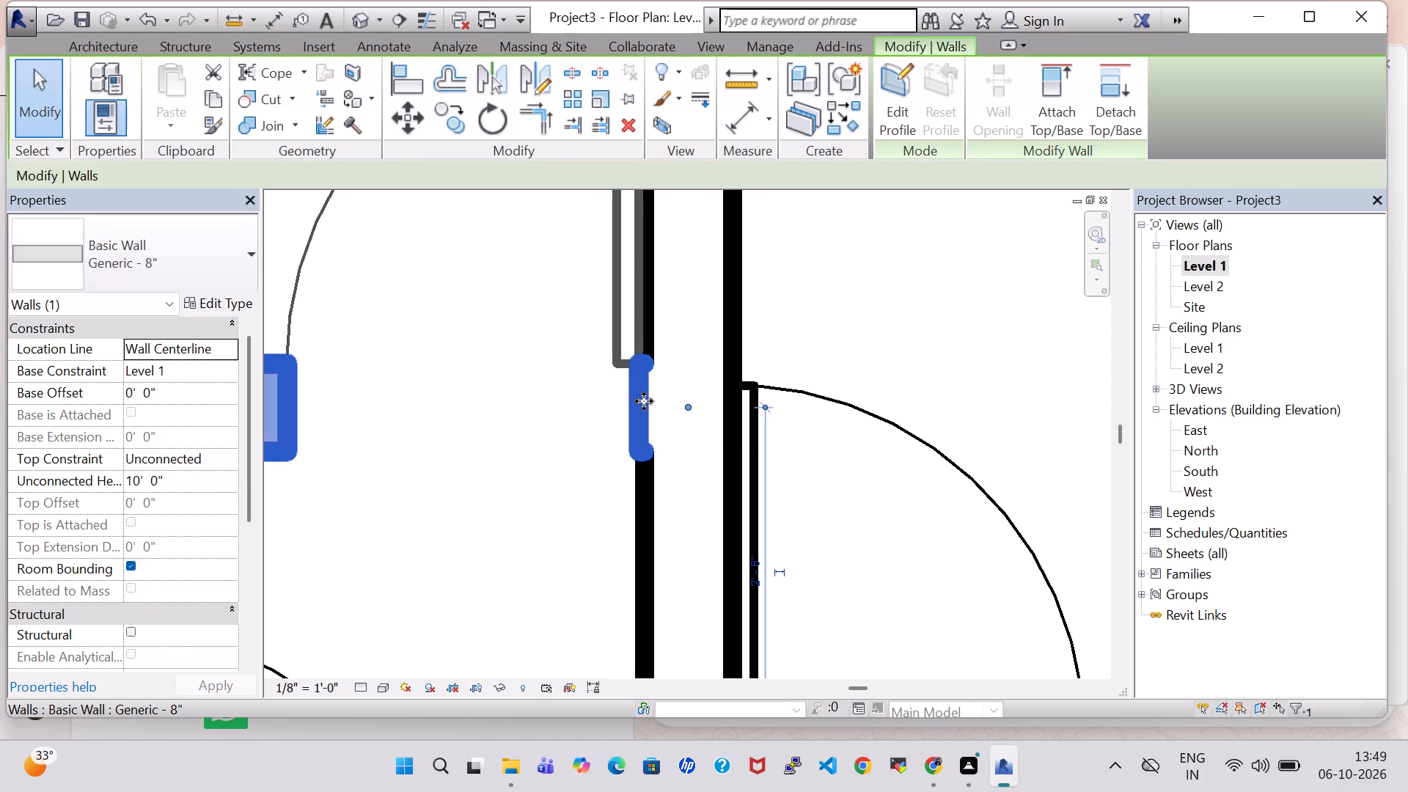
key(Right)
scroll(590, 527, down, 2)
scroll(1217, 0, down, 4)
scroll(707, 375, down, 6)
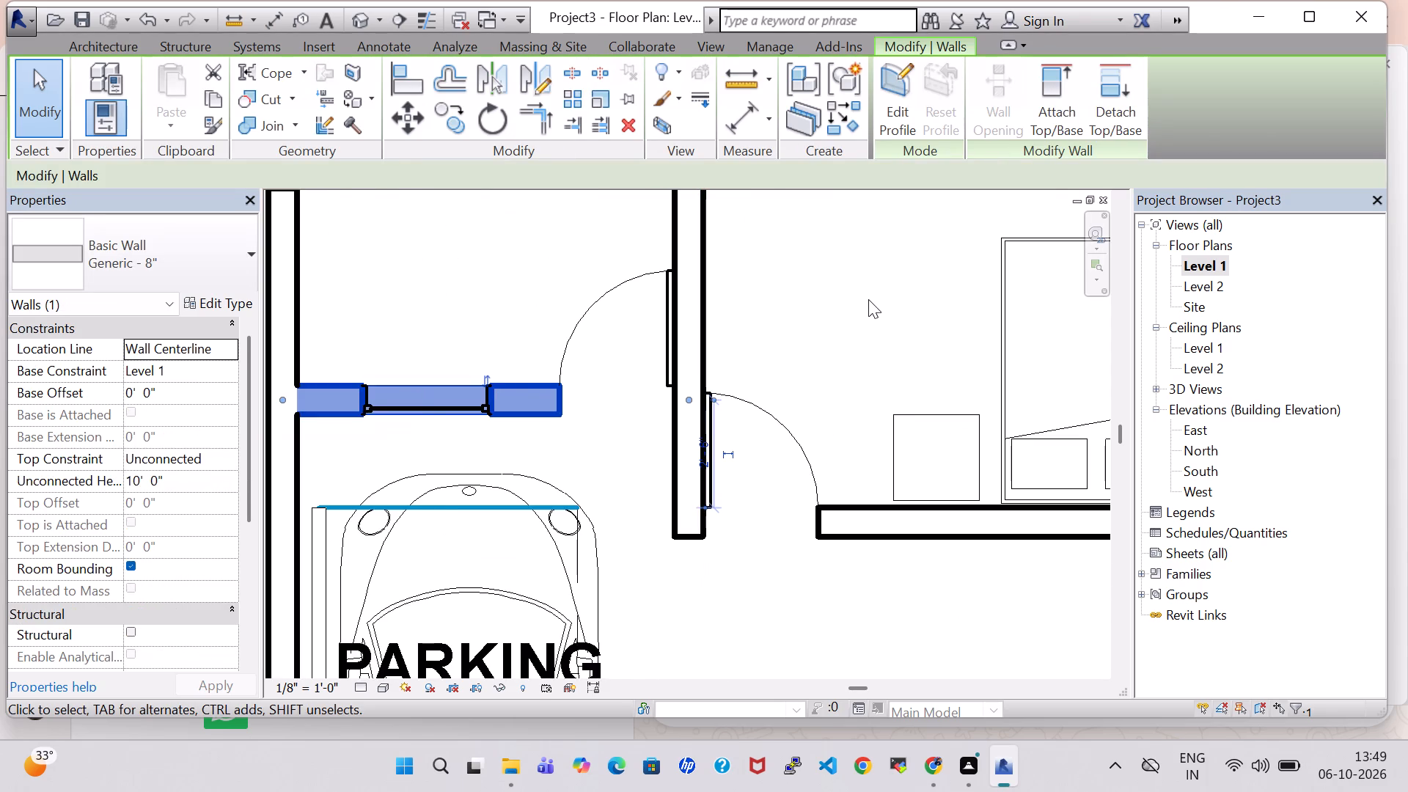
scroll(868, 299, down, 3)
middle_drag(868, 297, 733, 320)
scroll(733, 320, down, 1)
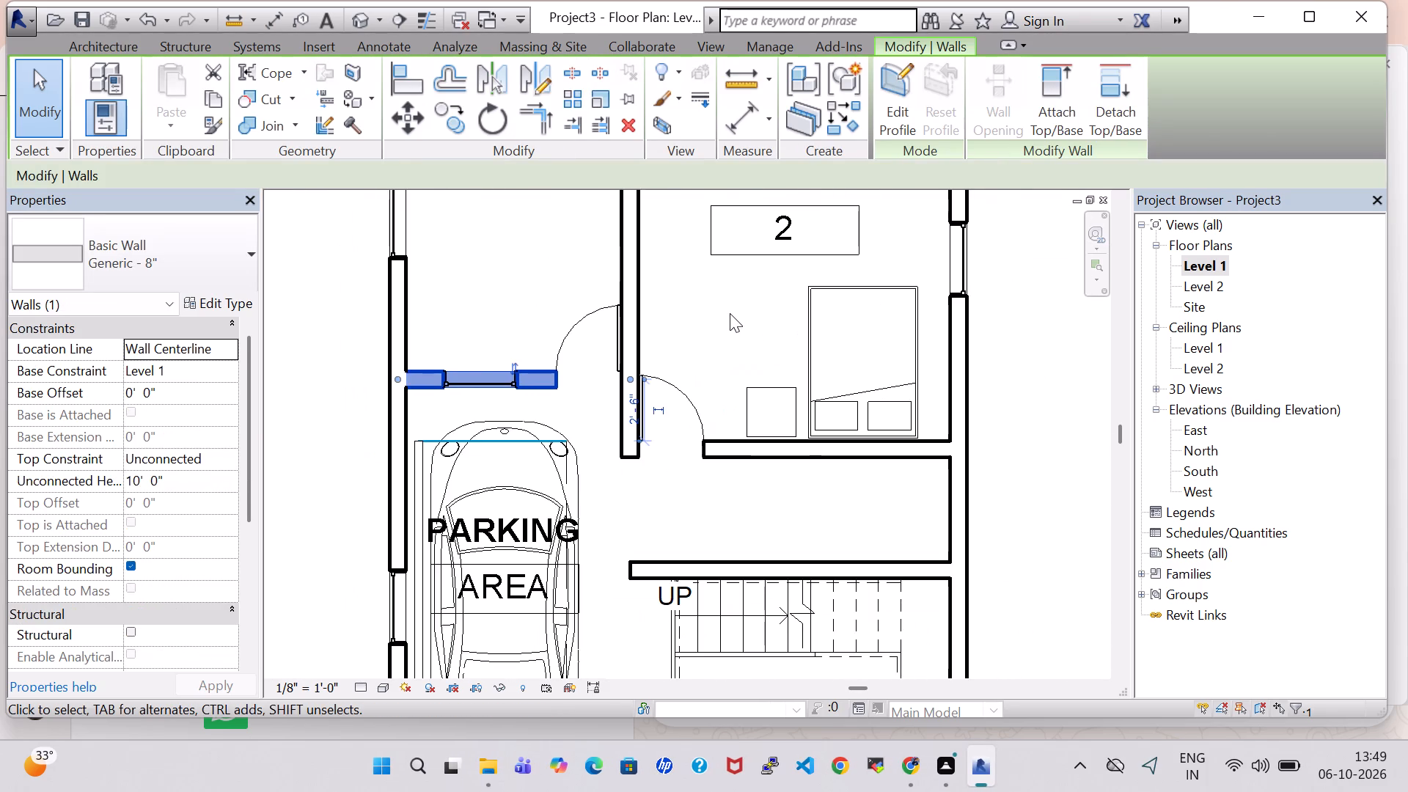
Examine the Level 1 plan from the parking and stair area up to the kitchen, checking wall junctions, rooms and furniture placement.
scroll(730, 313, down, 3)
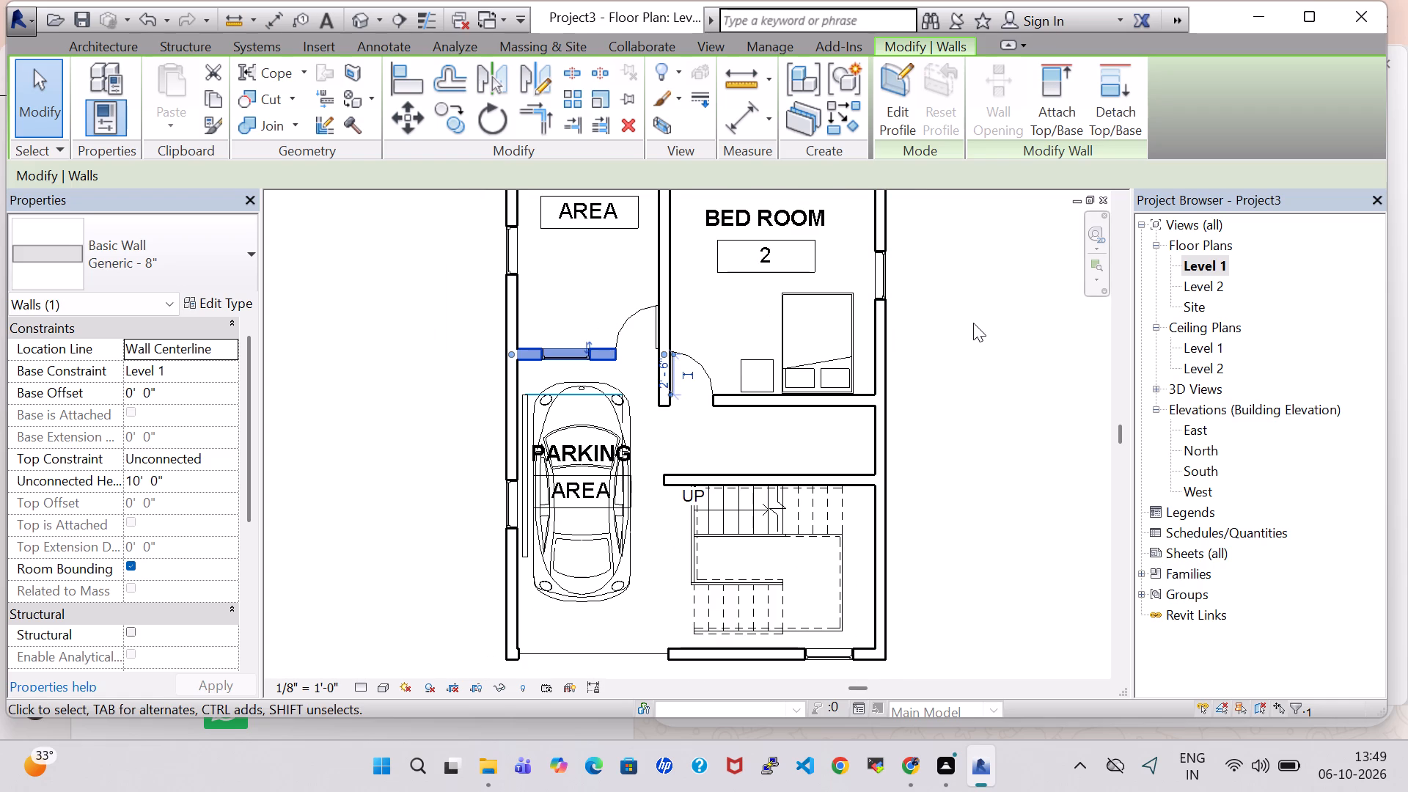
middle_drag(973, 323, 934, 373)
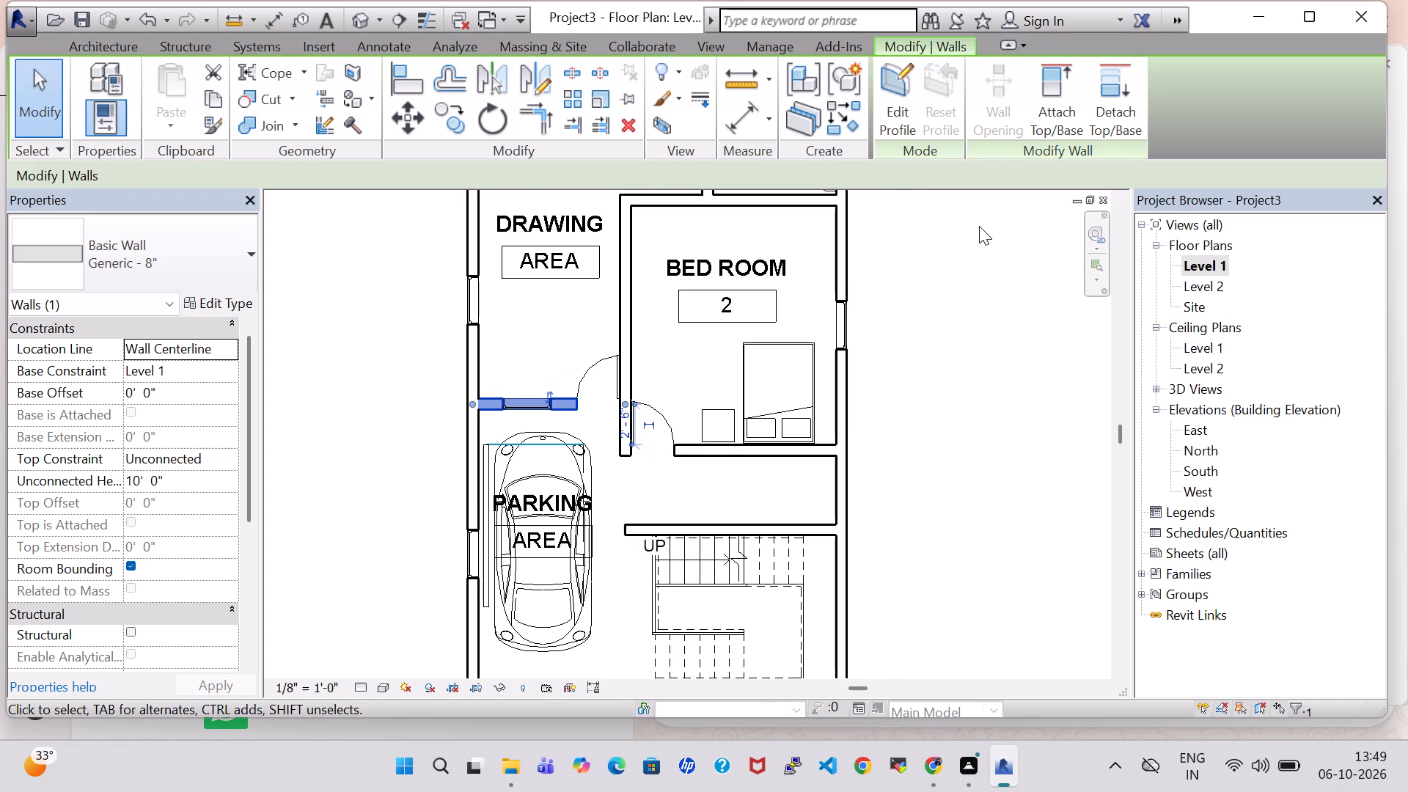
scroll(977, 227, down, 2)
middle_drag(974, 244, 897, 295)
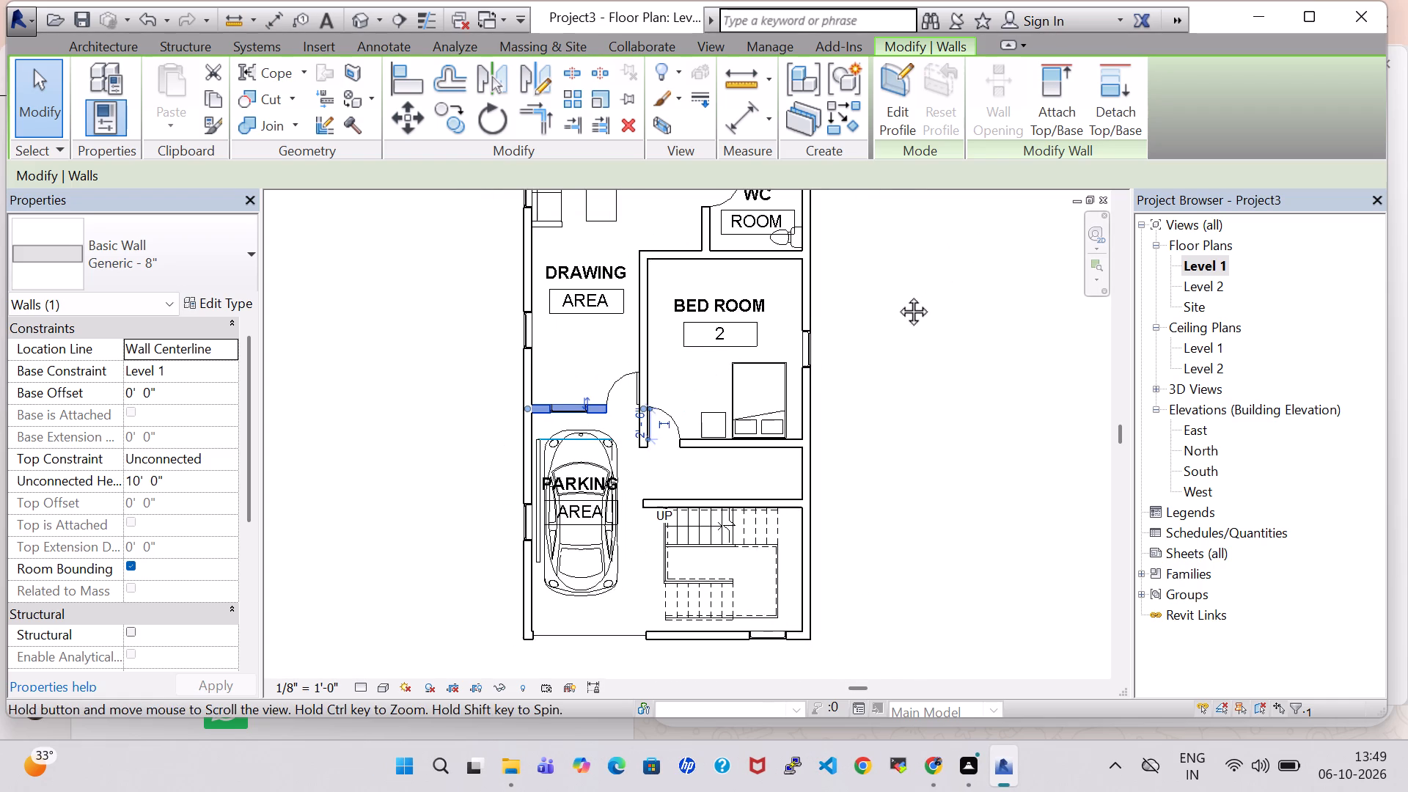
middle_drag(897, 295, 896, 297)
scroll(902, 315, up, 3)
click(886, 352)
scroll(897, 367, up, 1)
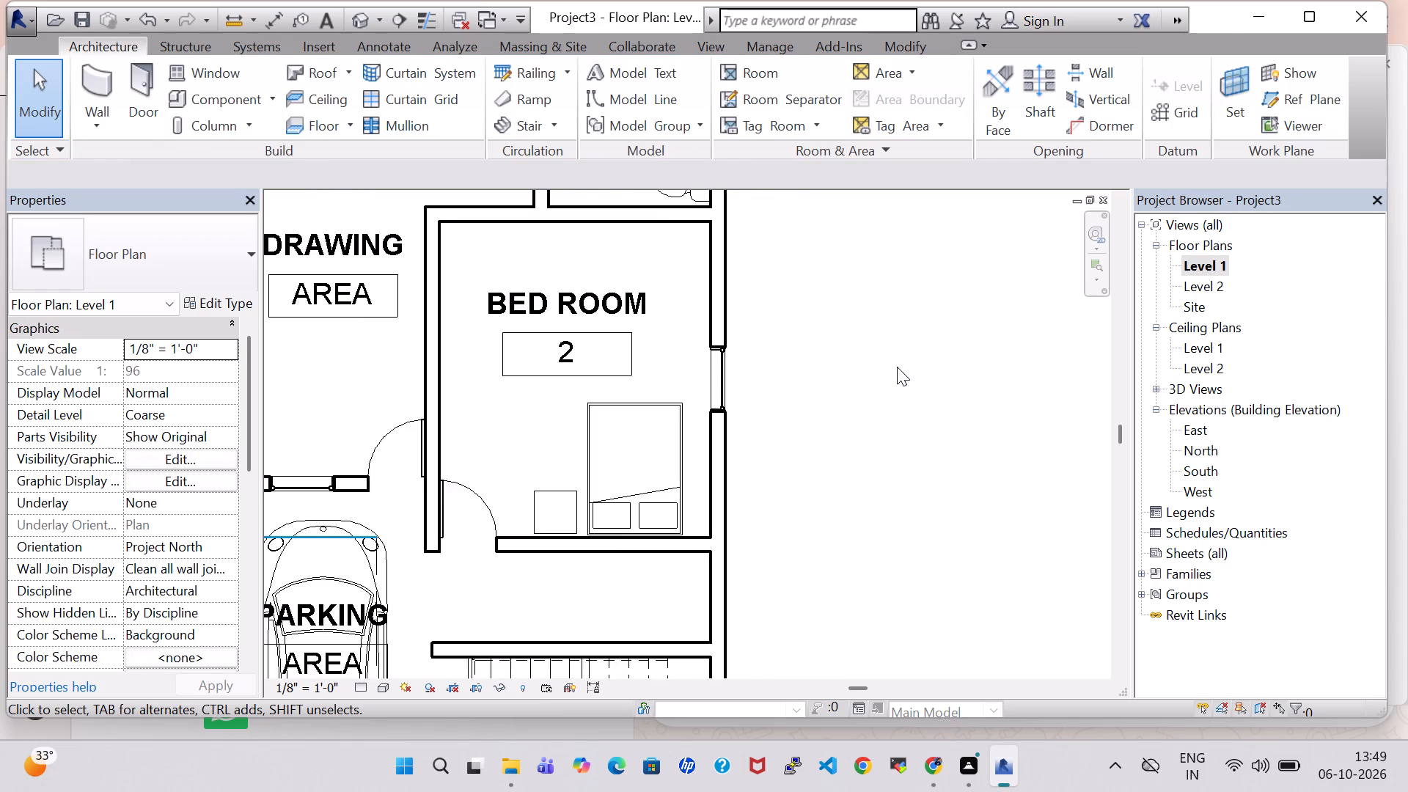
scroll(897, 370, down, 3)
middle_drag(908, 358, 890, 266)
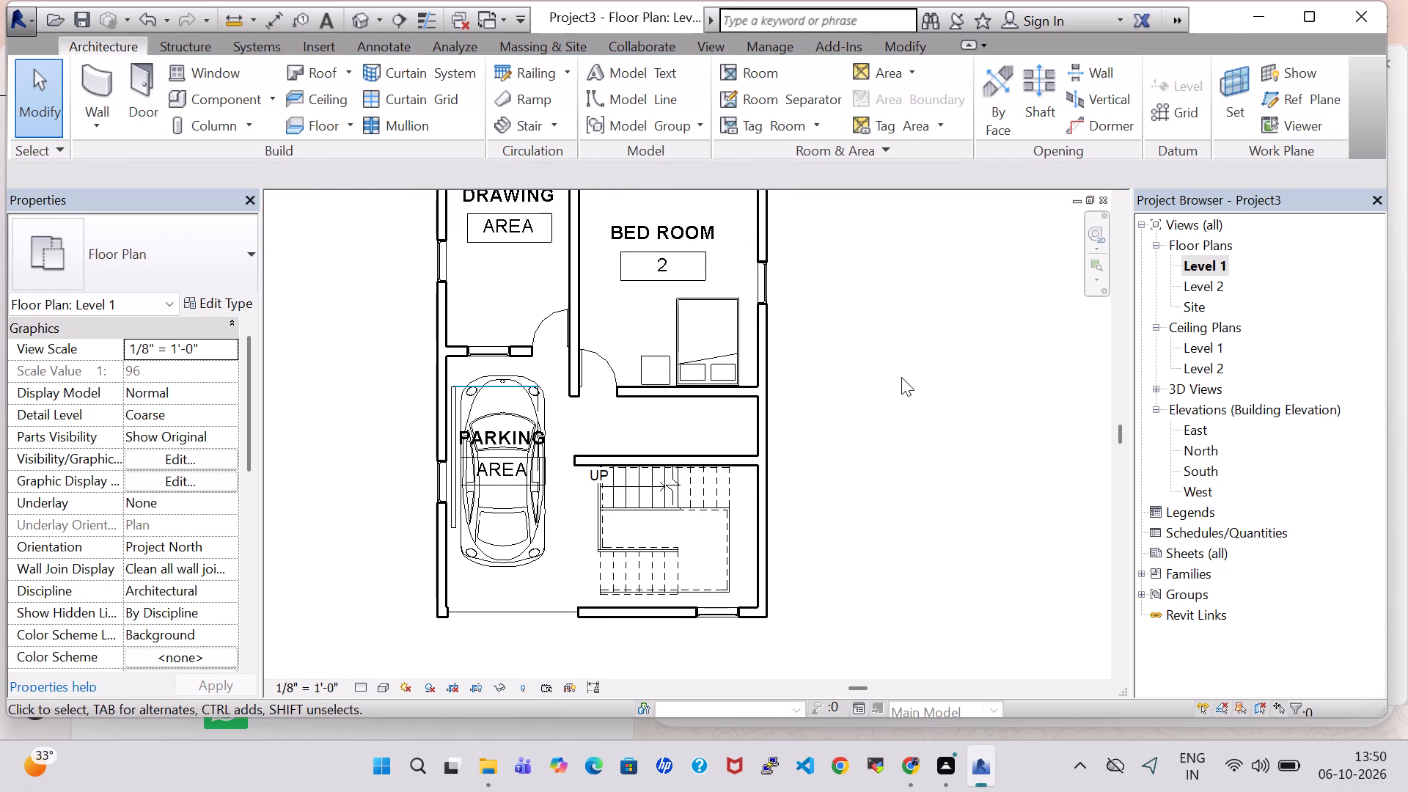
scroll(899, 370, up, 1)
middle_drag(899, 370, 970, 452)
scroll(958, 423, up, 1)
scroll(956, 420, down, 1)
scroll(932, 292, down, 2)
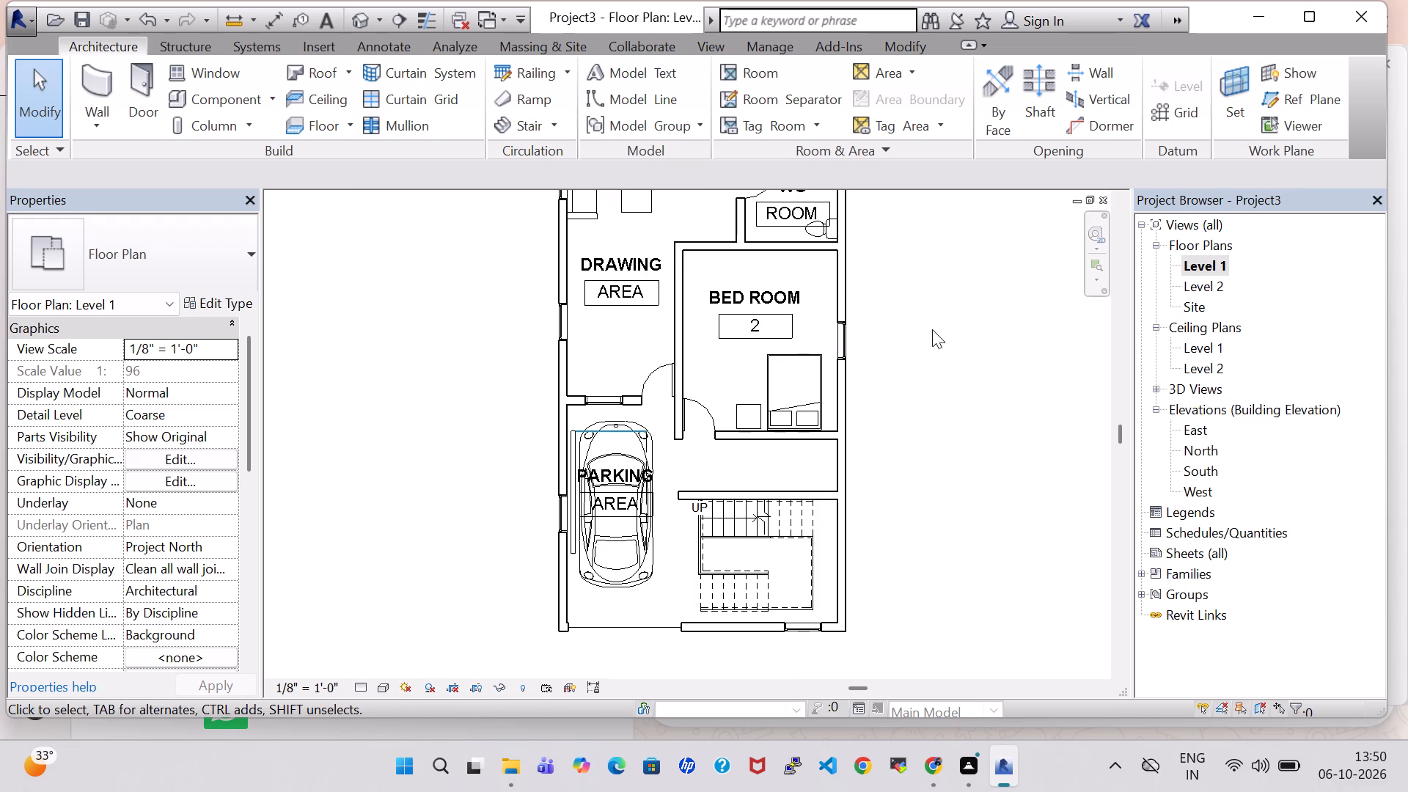
middle_drag(932, 329, 909, 422)
scroll(909, 422, down, 3)
middle_drag(921, 399, 816, 447)
scroll(816, 447, down, 3)
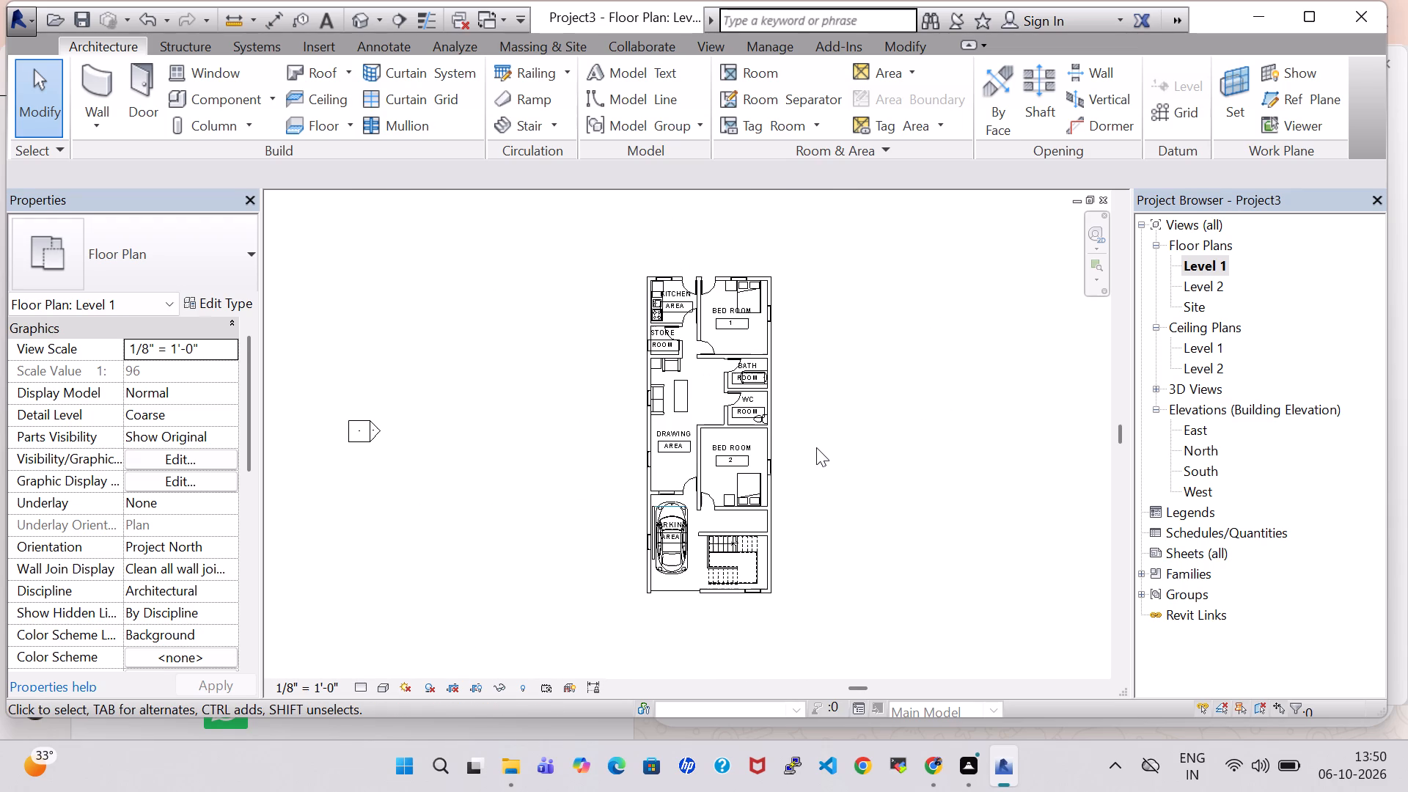
scroll(835, 430, up, 2)
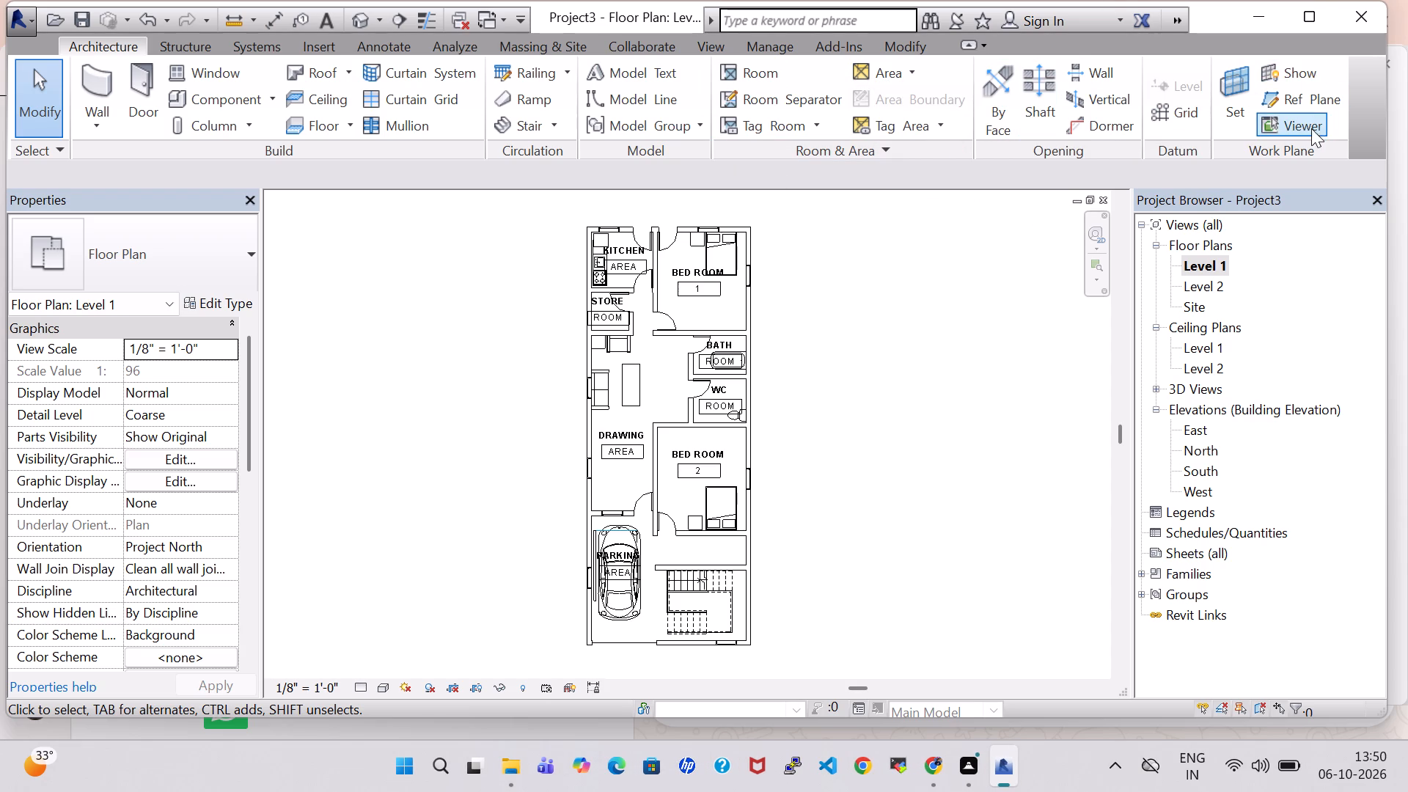
scroll(667, 294, up, 2)
scroll(875, 301, up, 1)
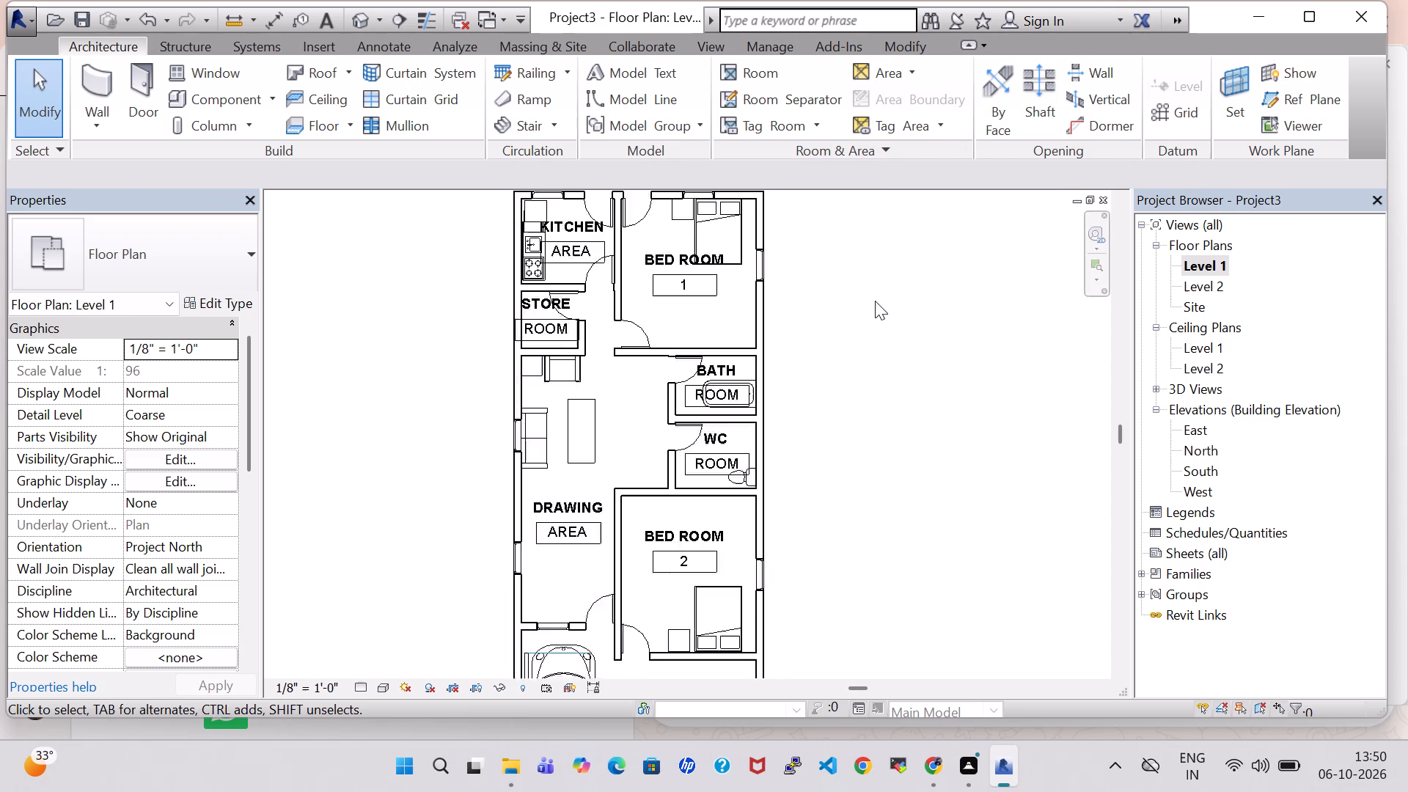
scroll(824, 298, up, 1)
middle_drag(824, 298, 822, 330)
scroll(820, 345, up, 3)
middle_drag(828, 345, 871, 257)
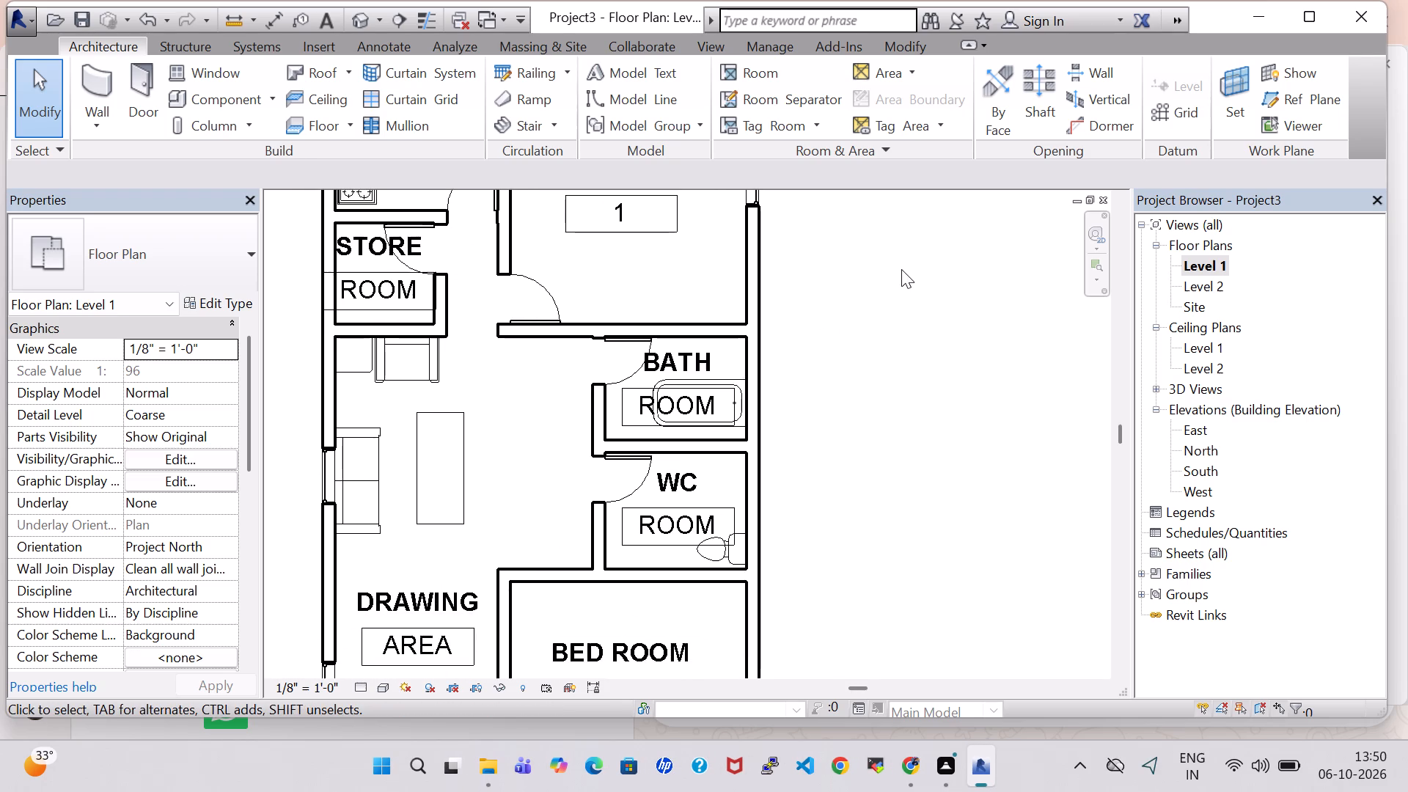
scroll(972, 340, down, 1)
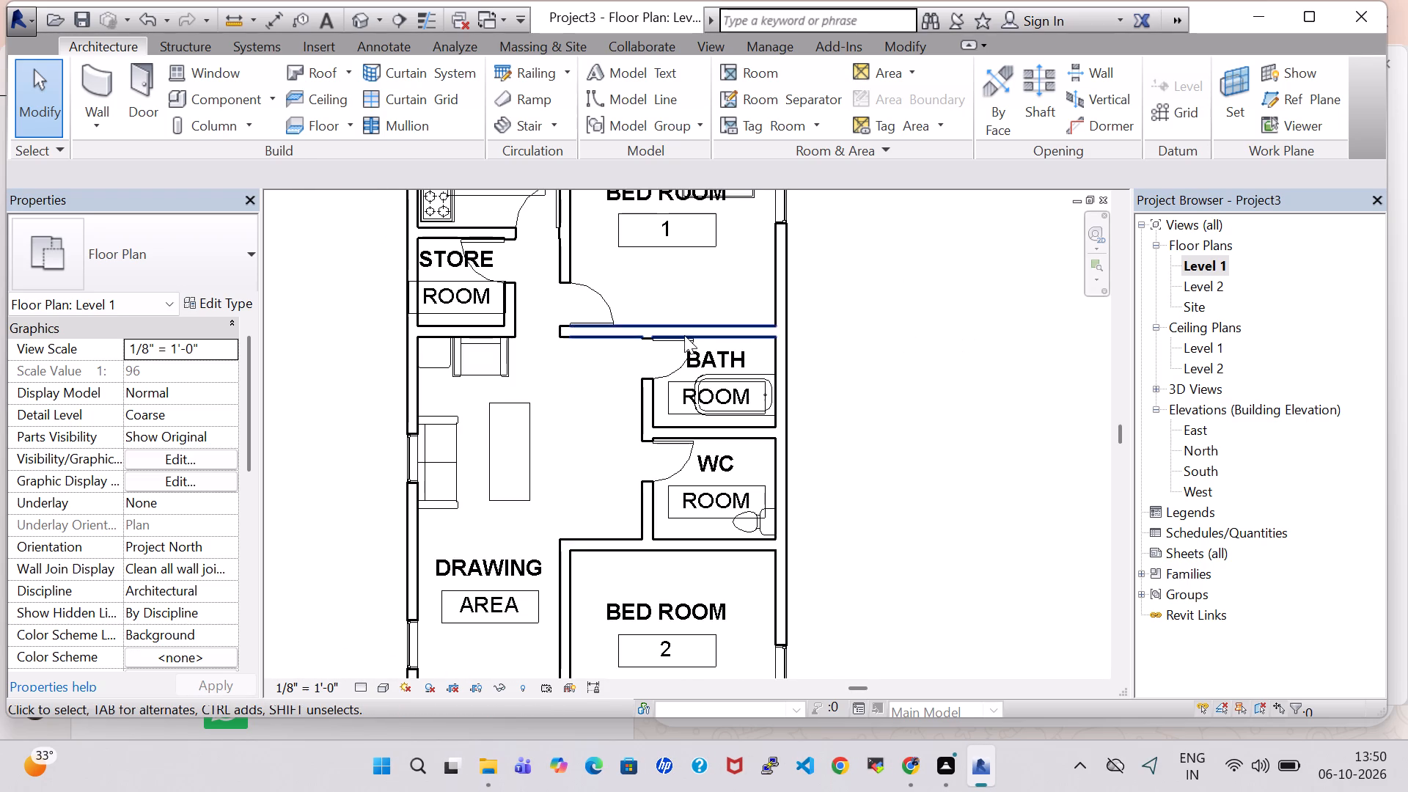
click(472, 369)
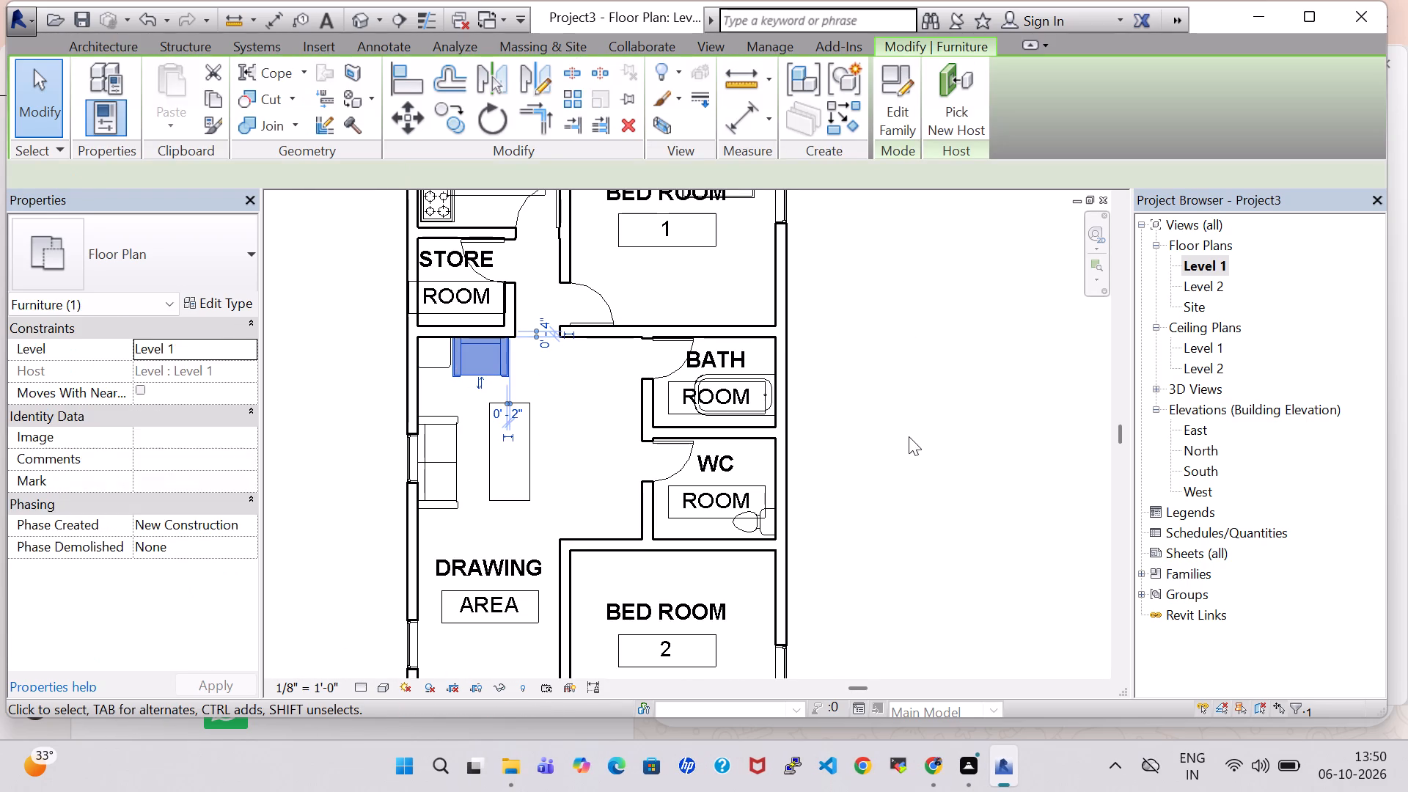
click(1025, 411)
scroll(1025, 411, down, 2)
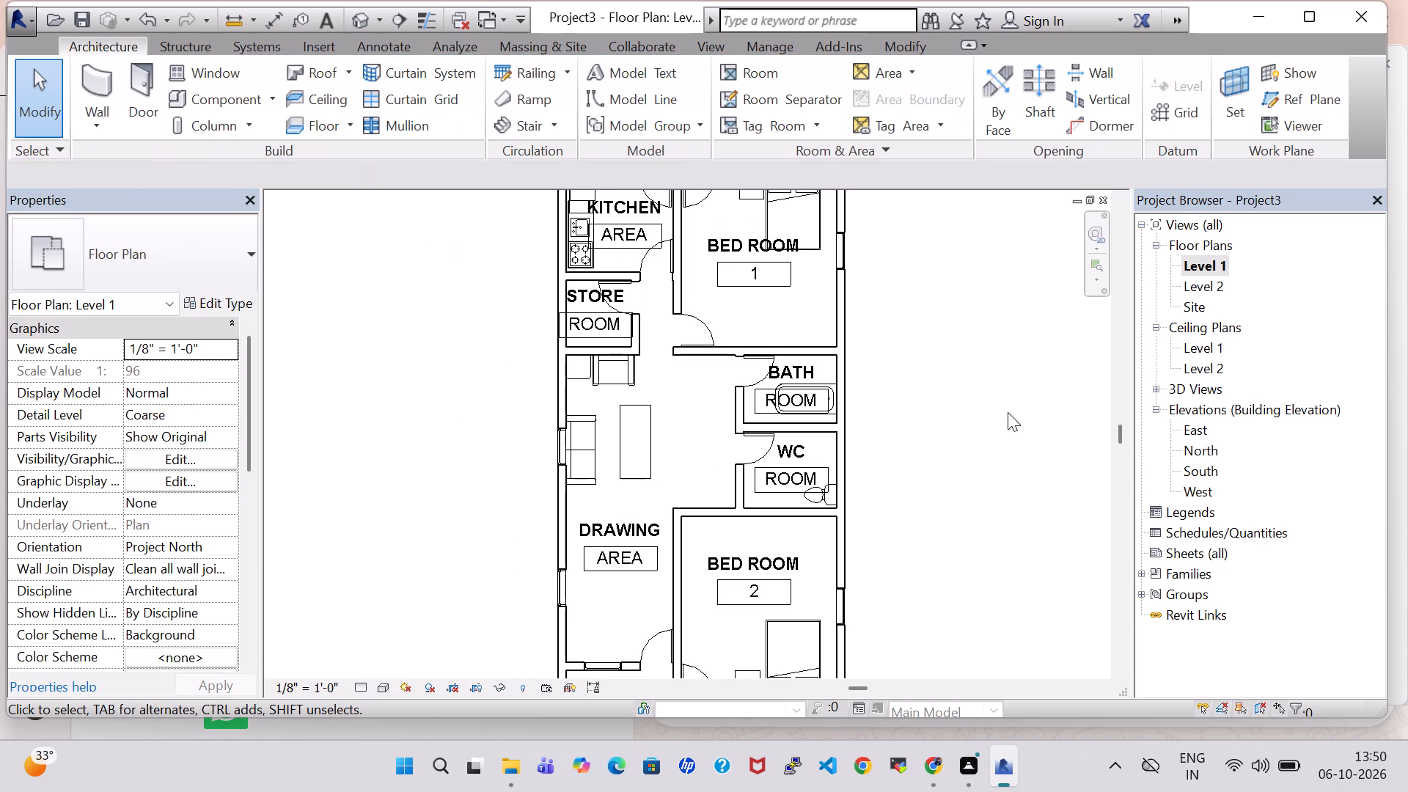
Nudge the rectangular table in DRAWING AREA three increments down in plan, away from the armchair, and one increment toward the sofa.
click(615, 445)
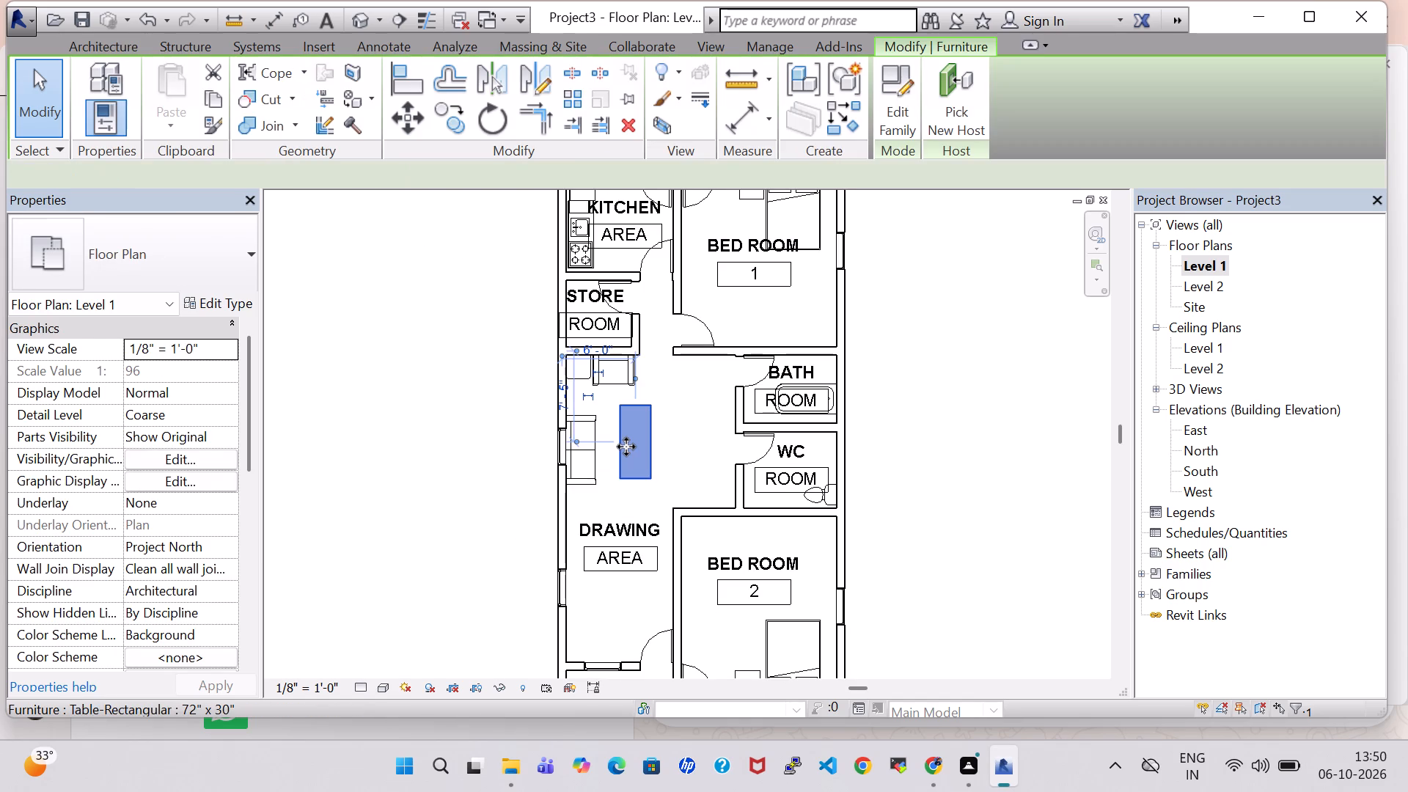
key(Down)
key(Down)
key(Down)
key(Down)
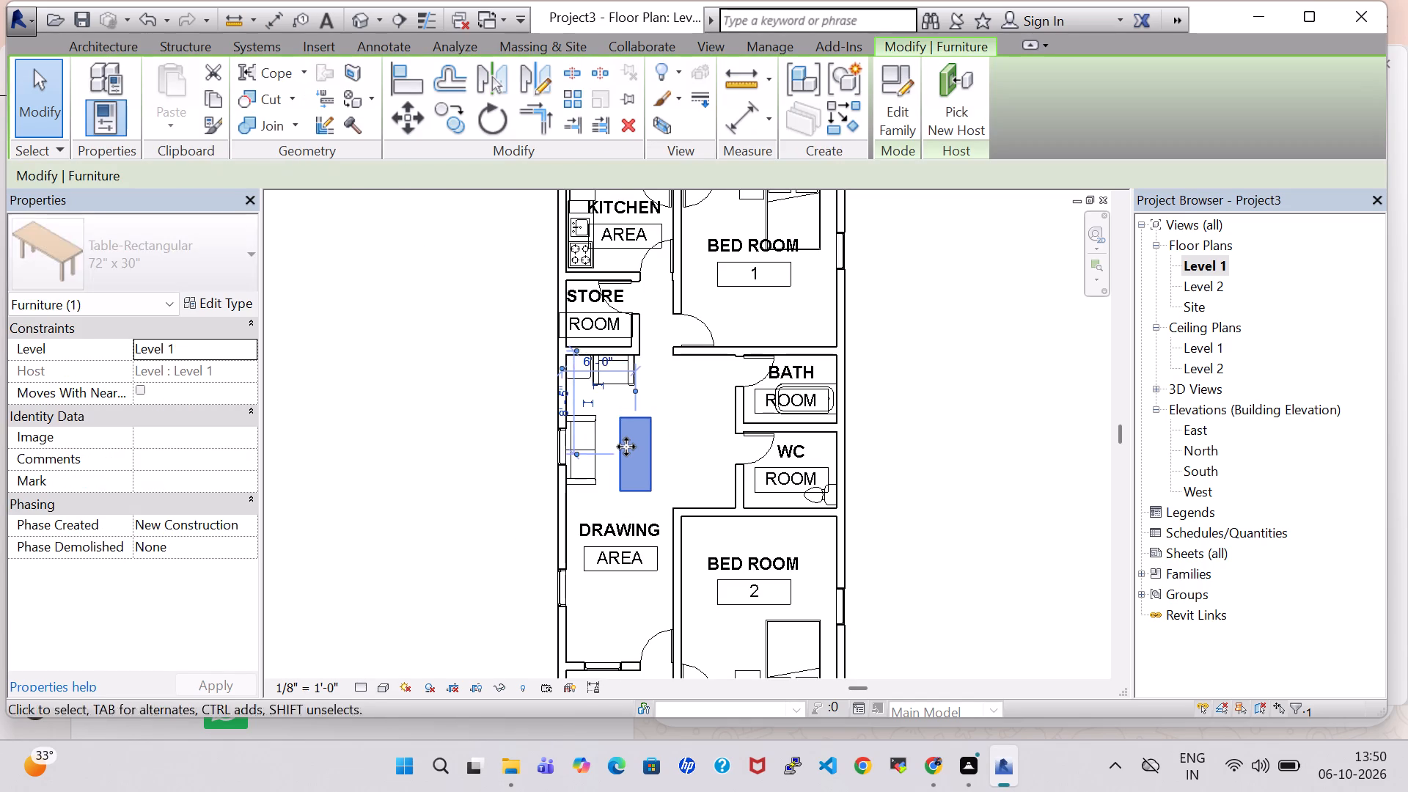
key(Up)
key(Left)
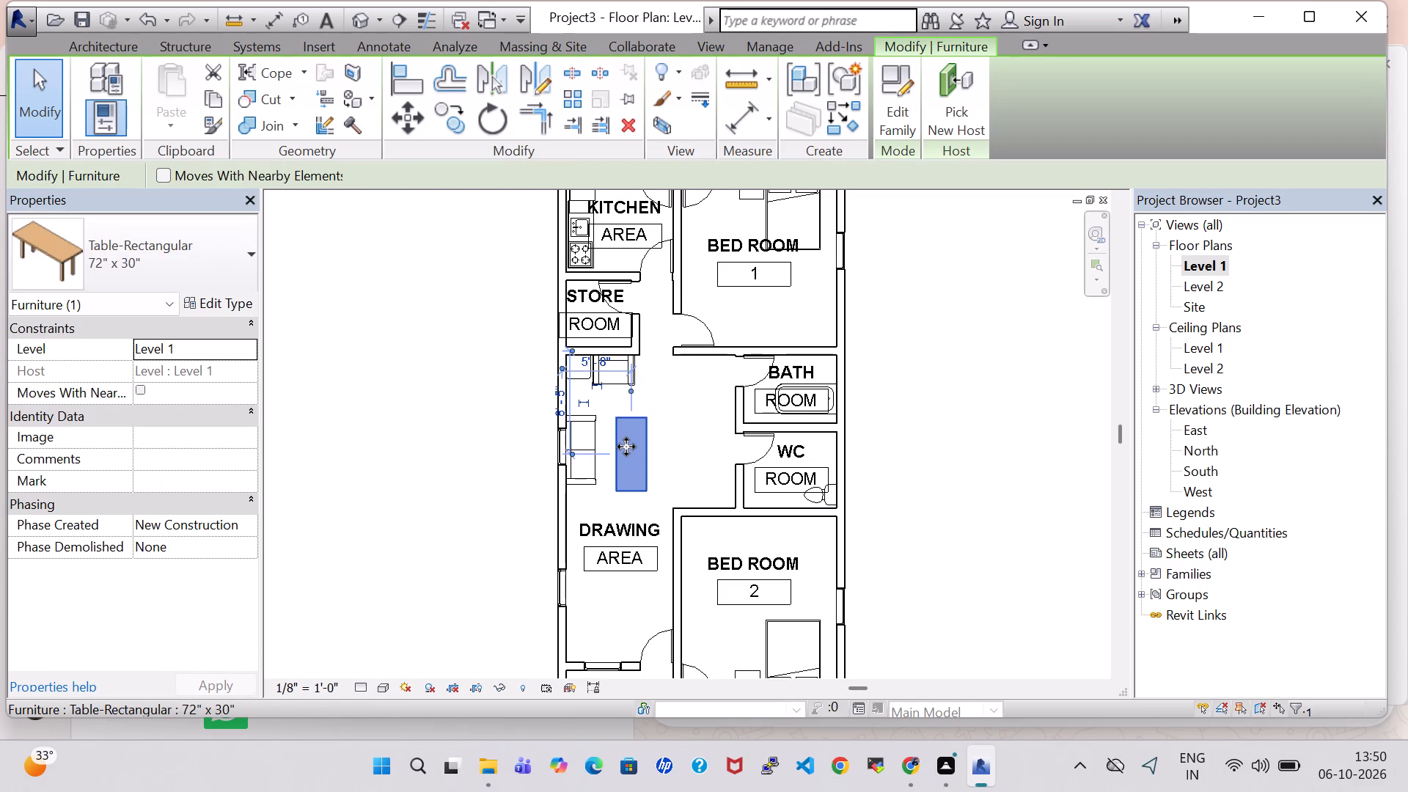
click(939, 399)
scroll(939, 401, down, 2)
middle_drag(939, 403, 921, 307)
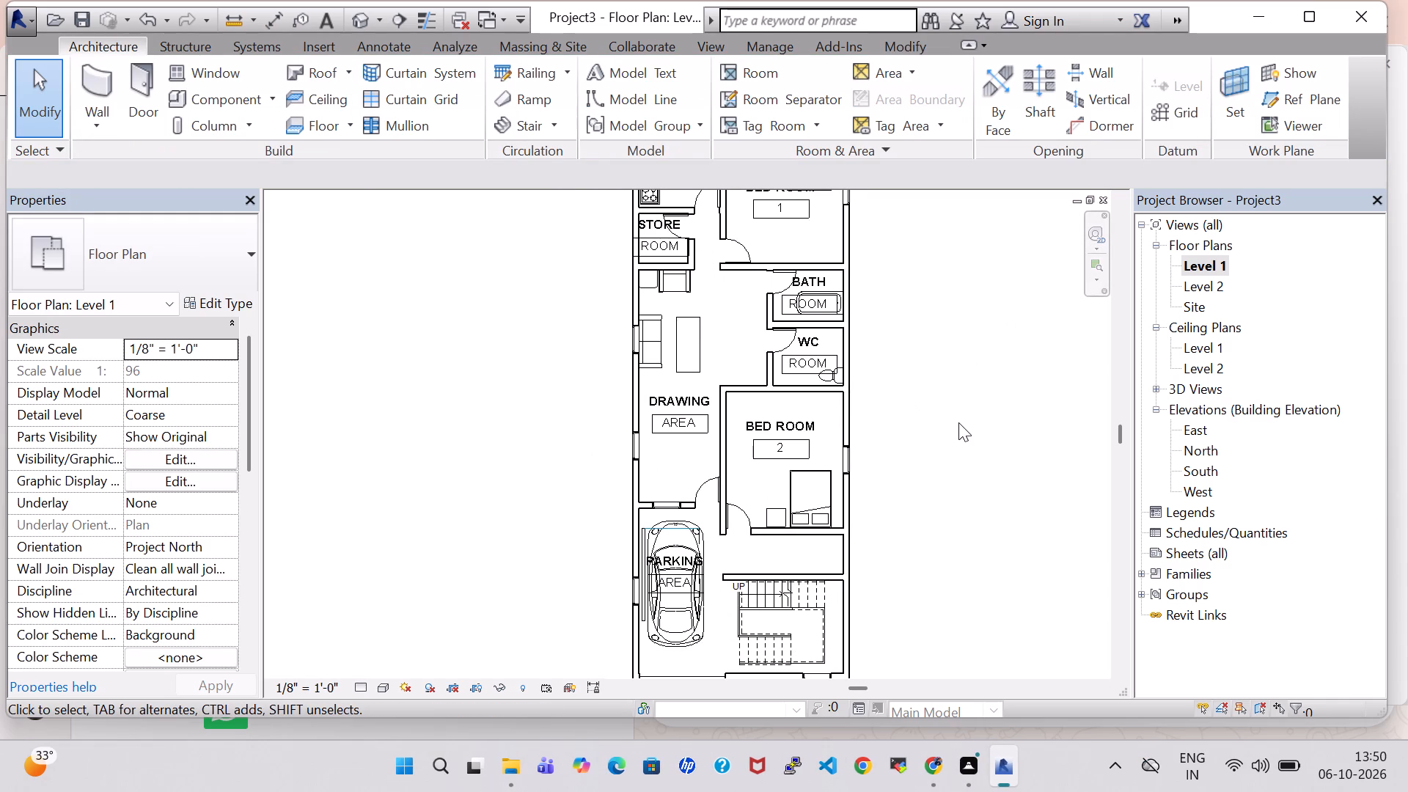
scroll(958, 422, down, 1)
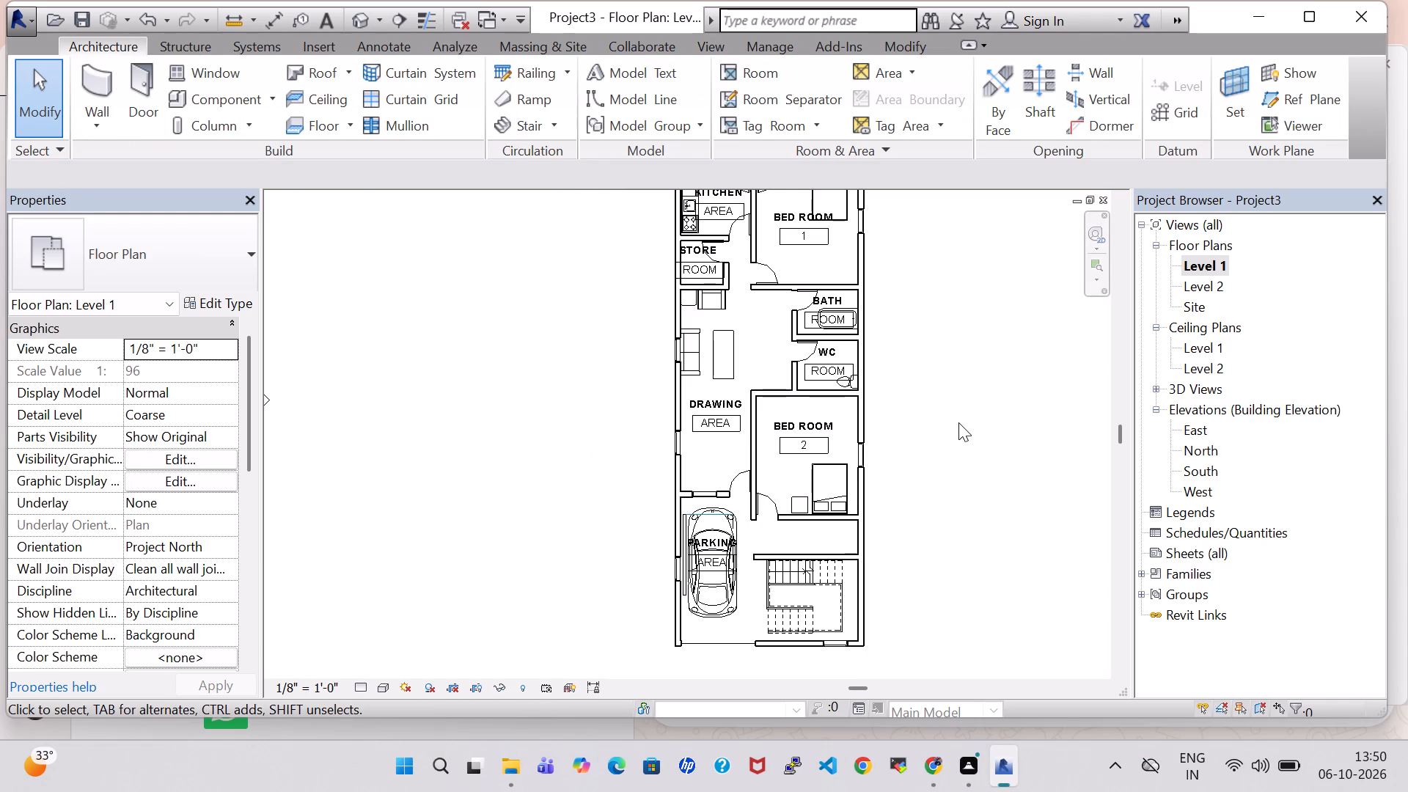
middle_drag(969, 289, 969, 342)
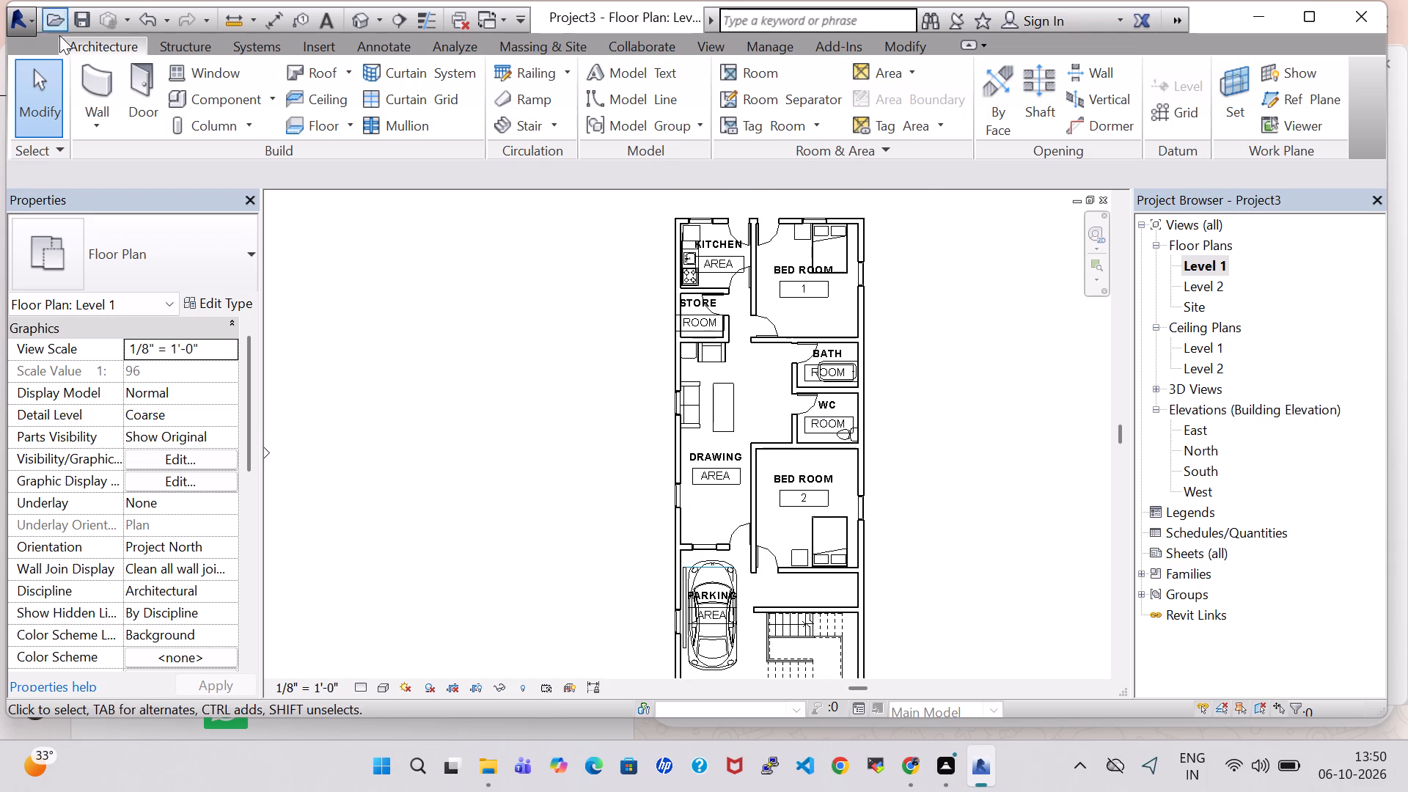
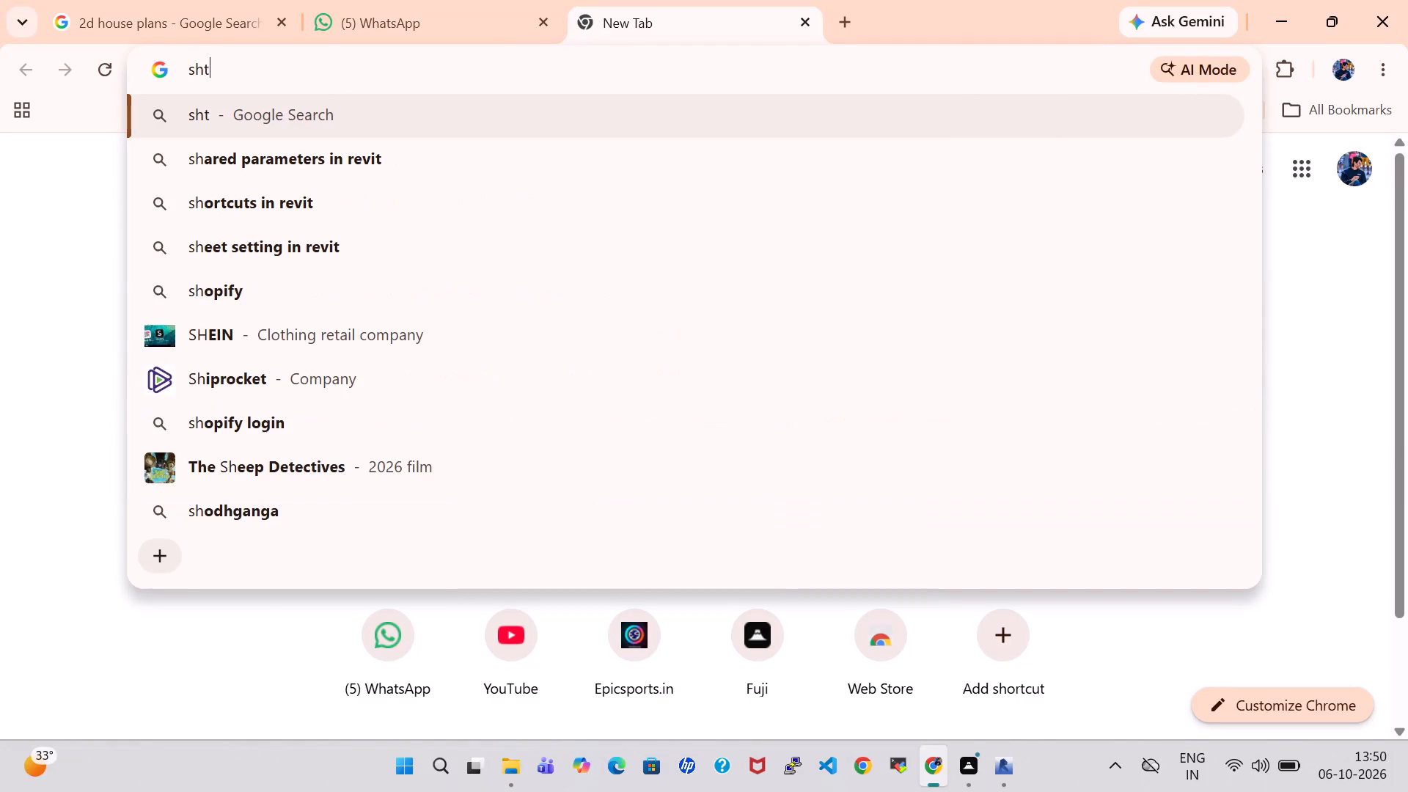
Search Google for "shatter option in revit".
key(BackSpace)
text(atter)
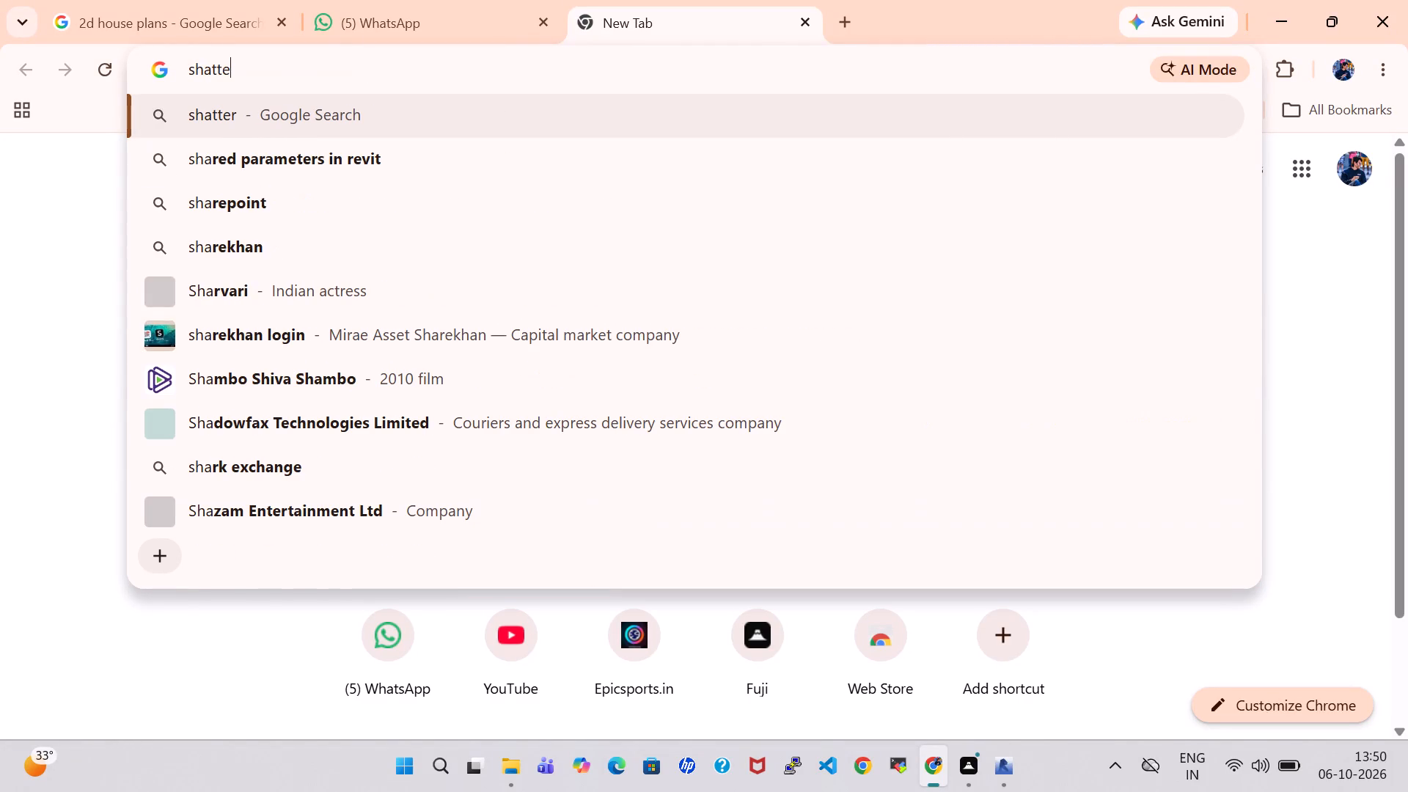
key(space)
text(ope)
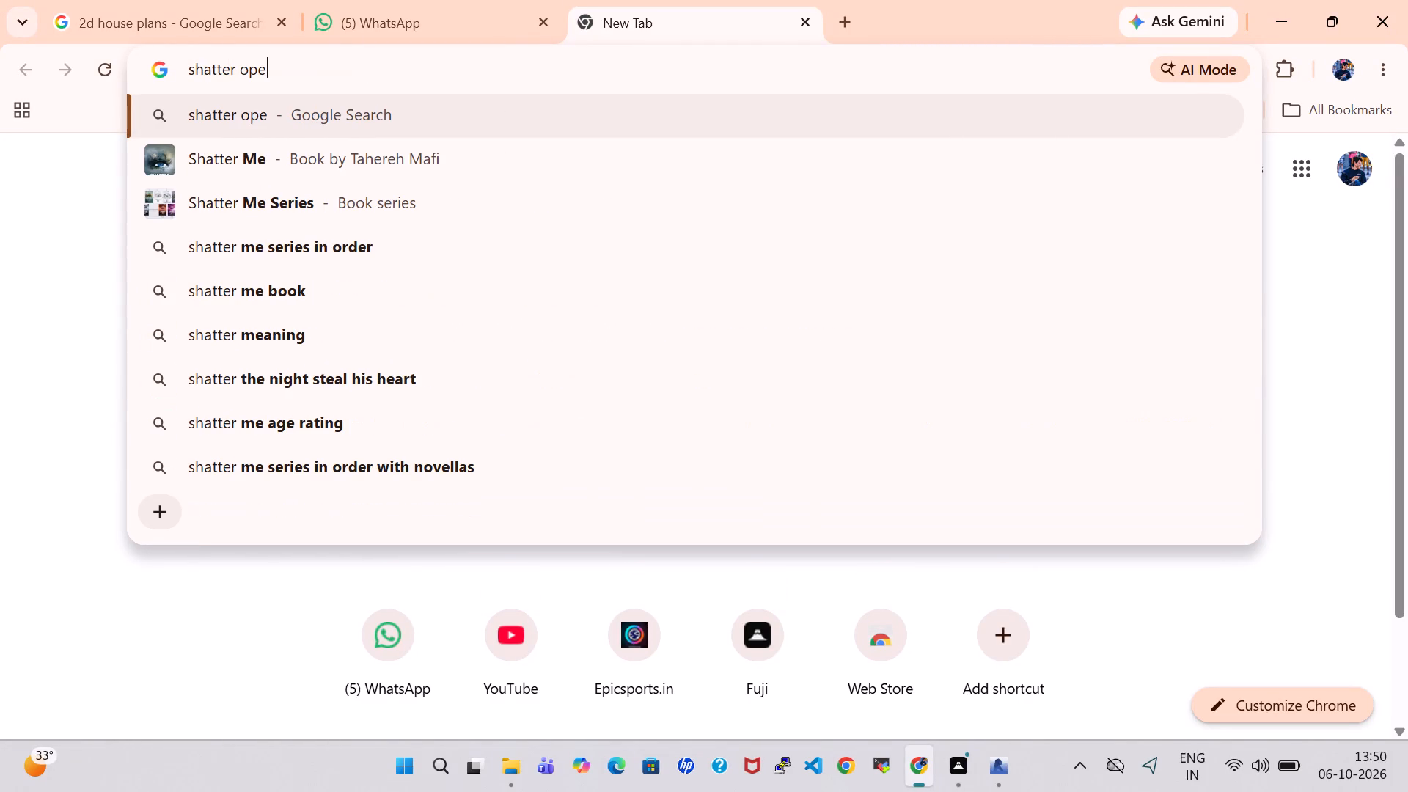
key(BackSpace)
text(tion)
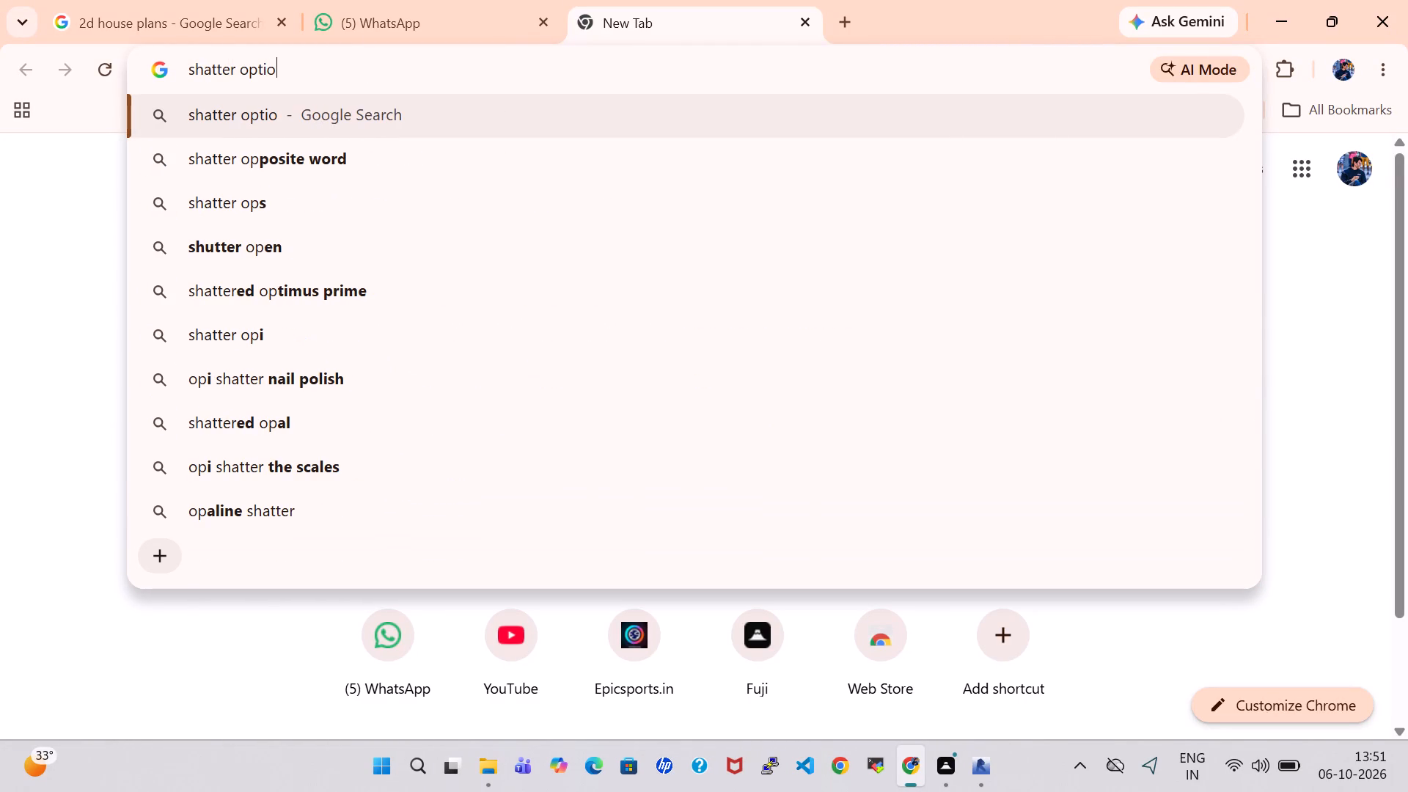
key(space)
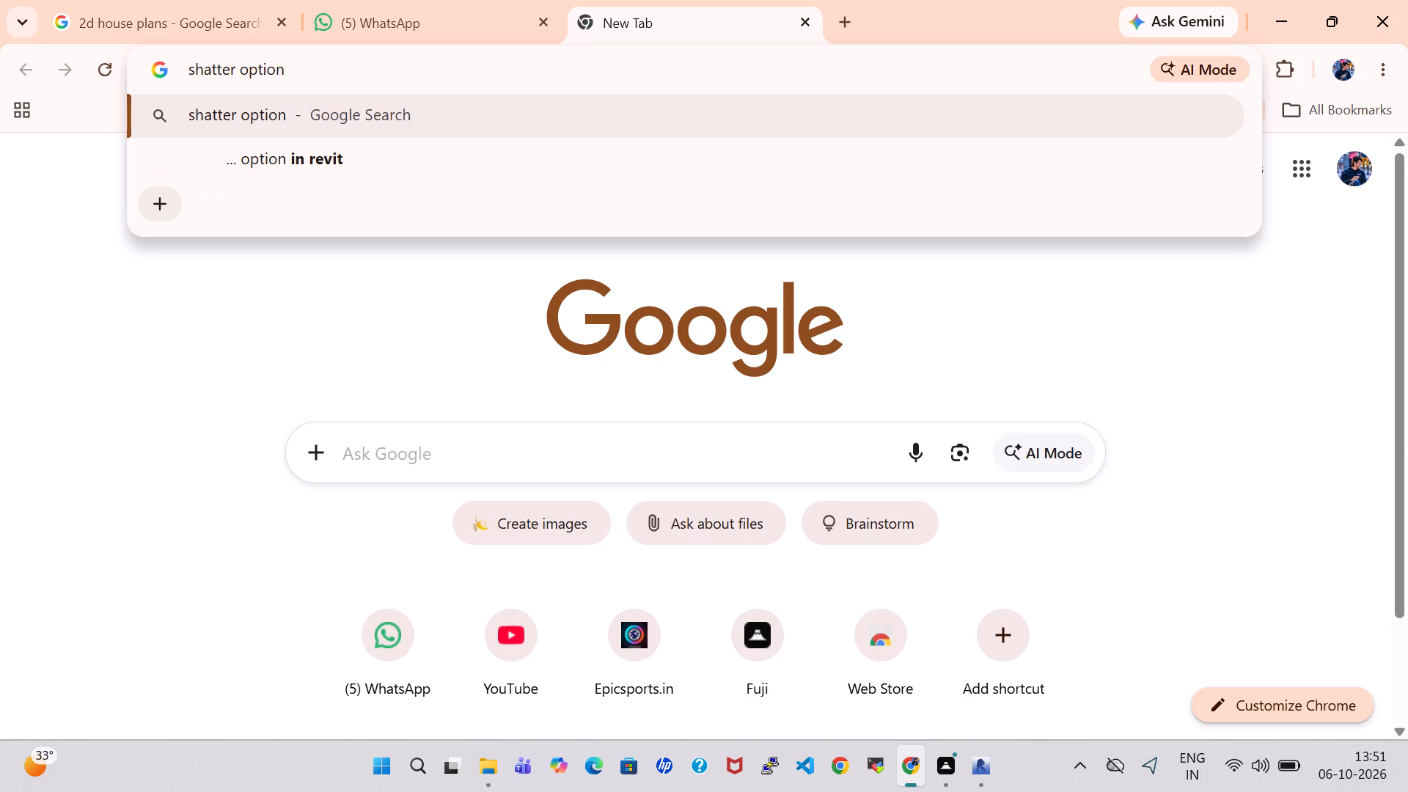
key(Down)
key(Return)
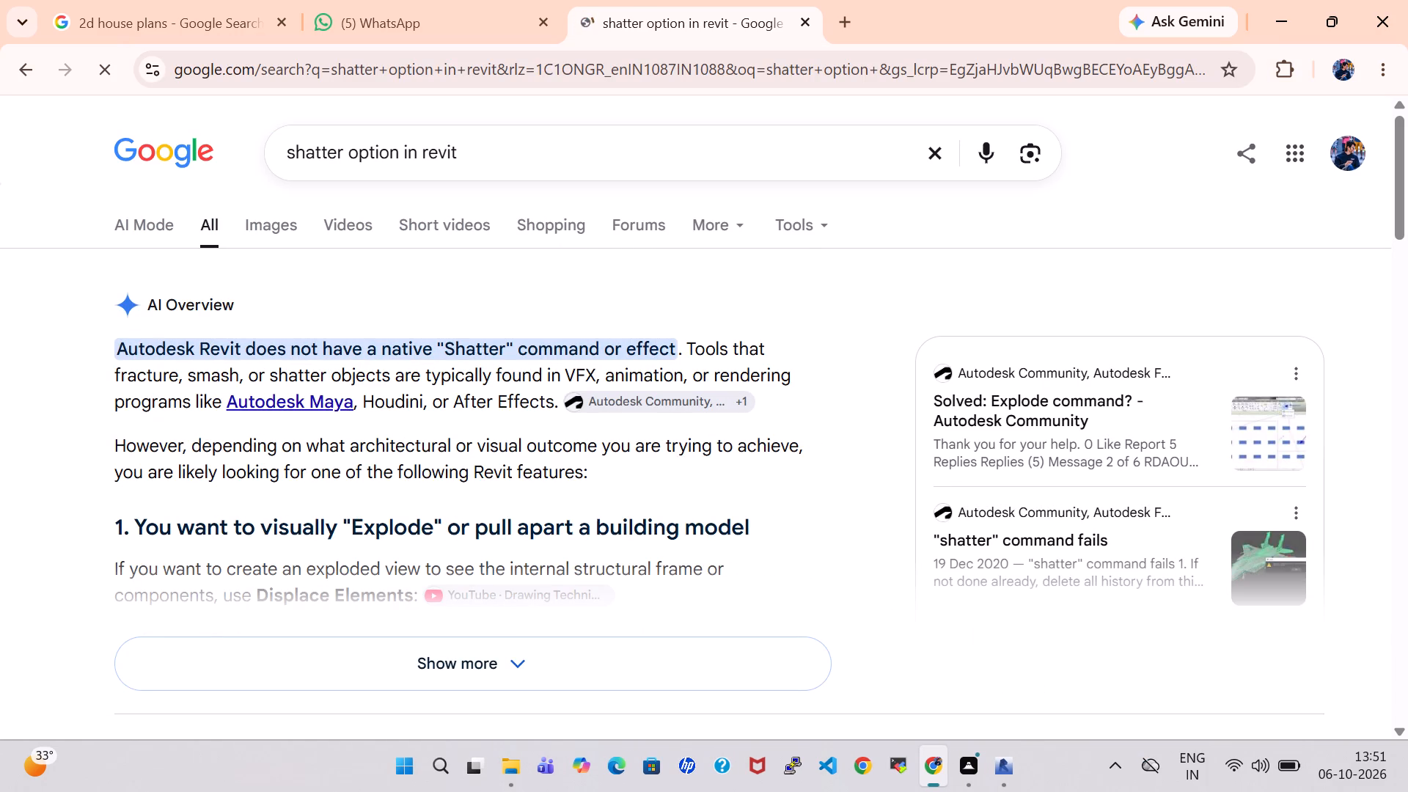
Skim the search results for the Revit shatter option and browse the matching images.
scroll(492, 396, down, 2)
scroll(492, 396, up, 2)
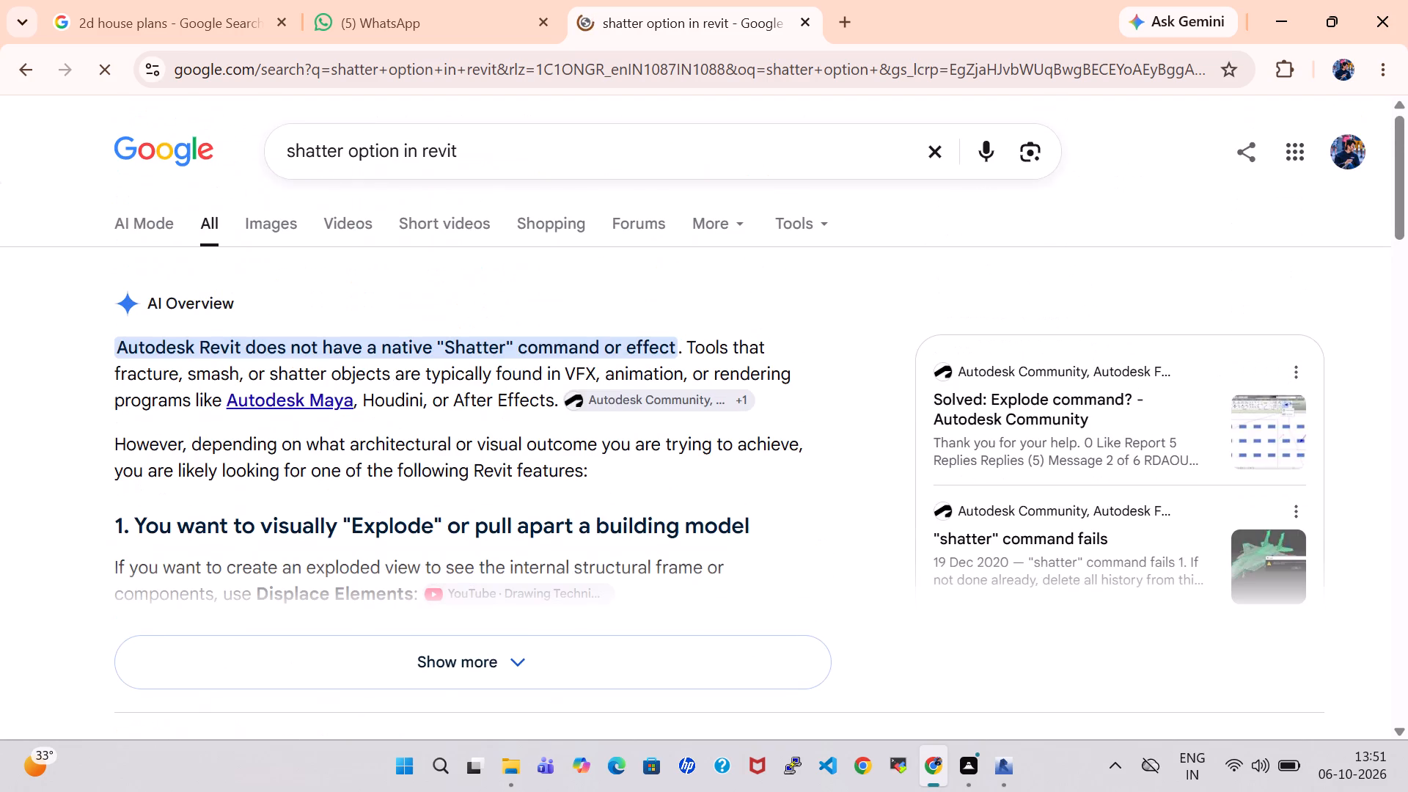
drag(266, 216, 273, 216)
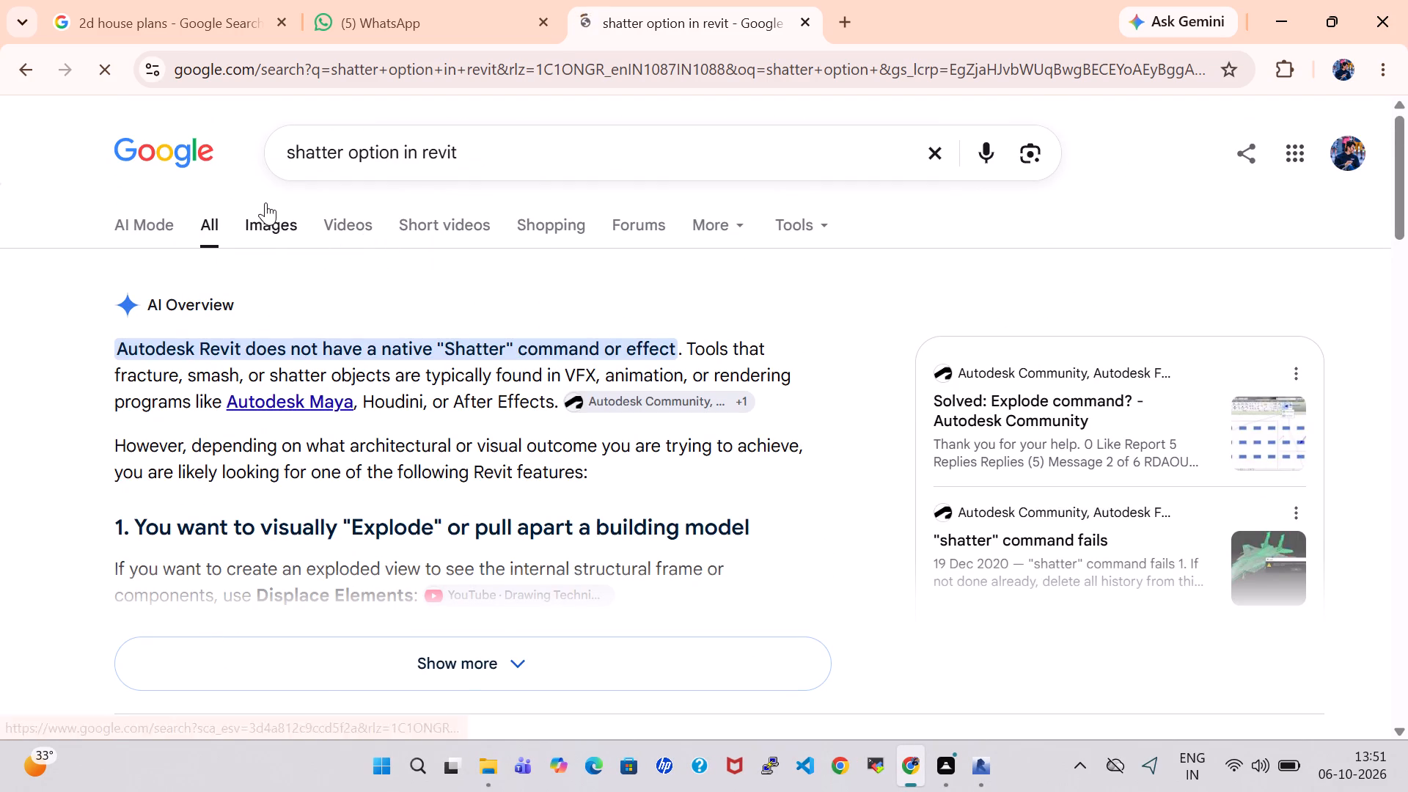
click(266, 214)
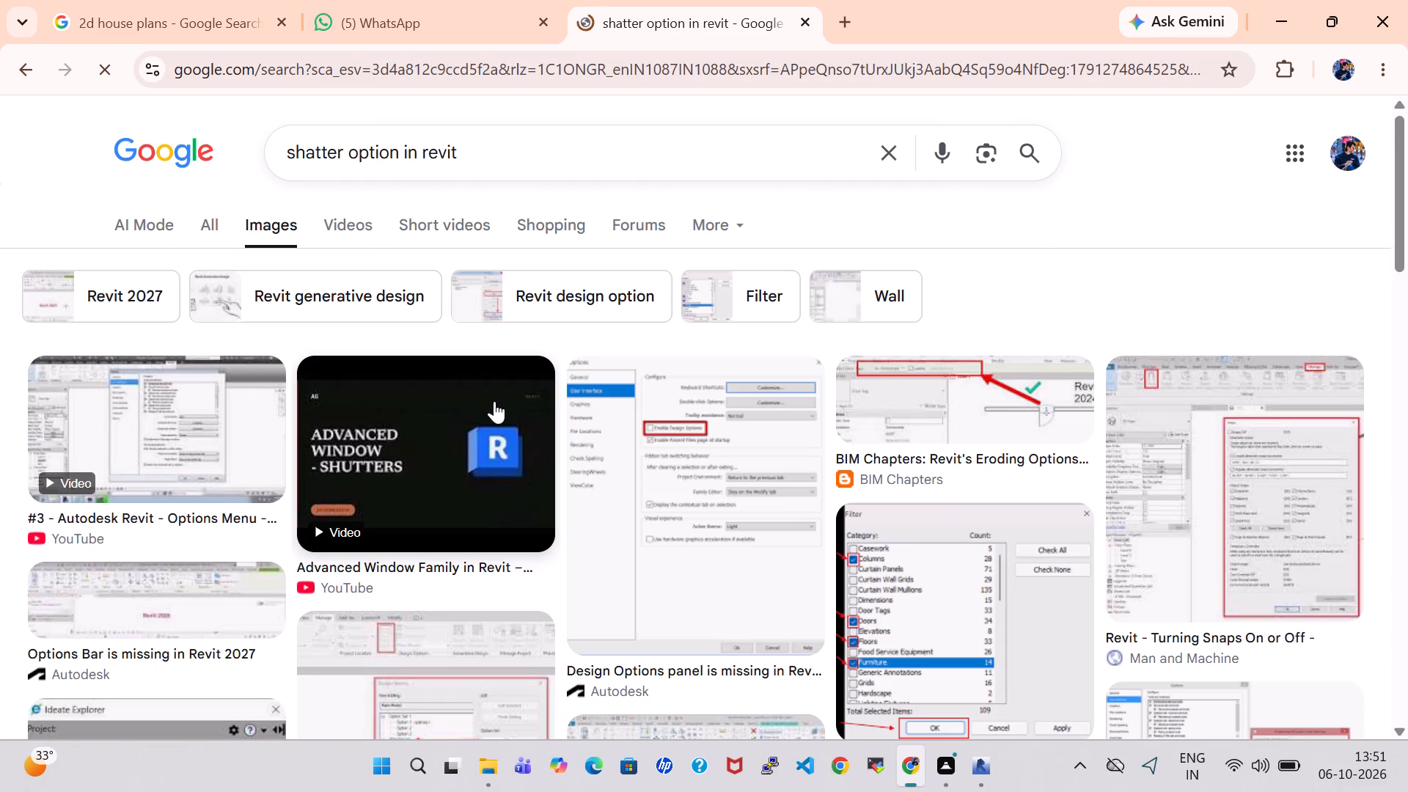
scroll(391, 426, down, 3)
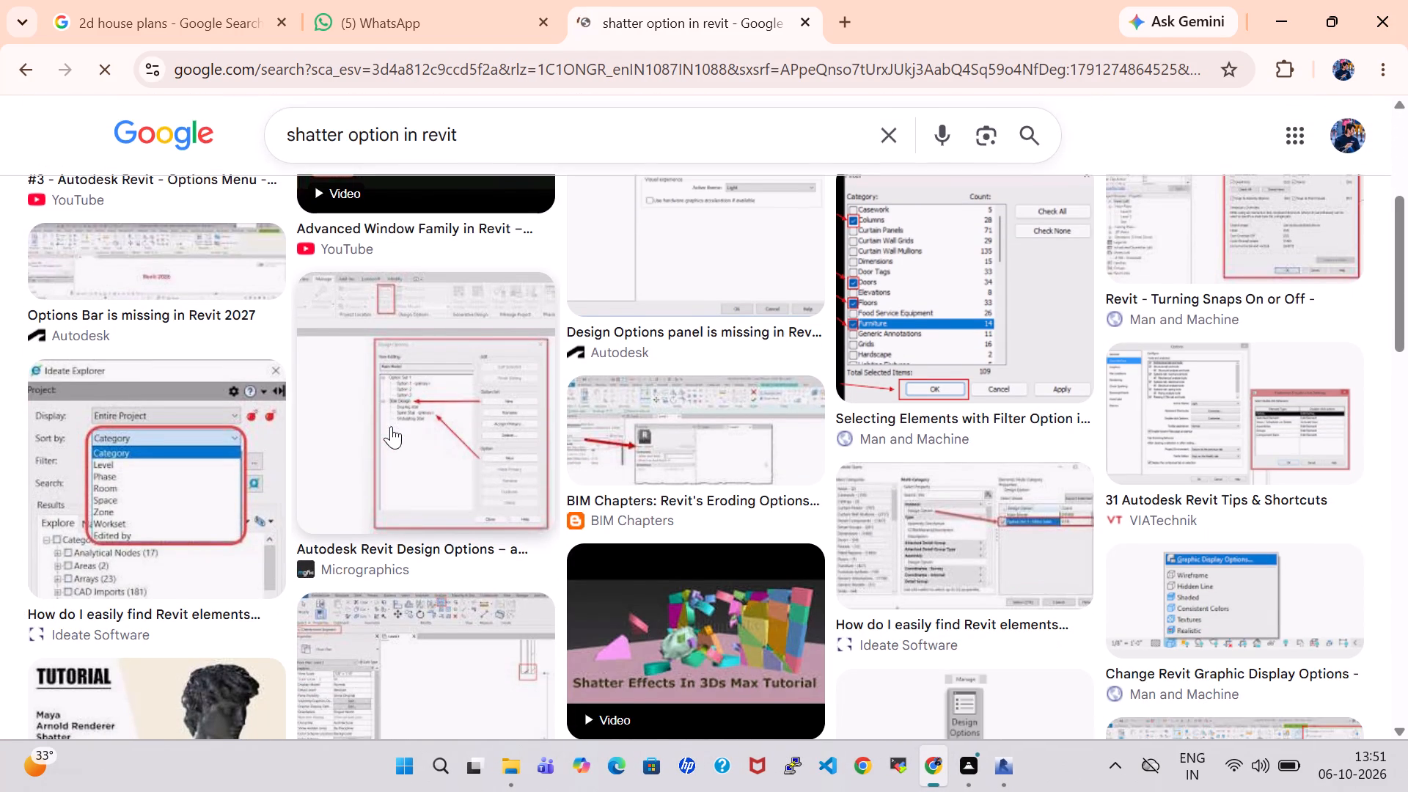
scroll(512, 466, down, 4)
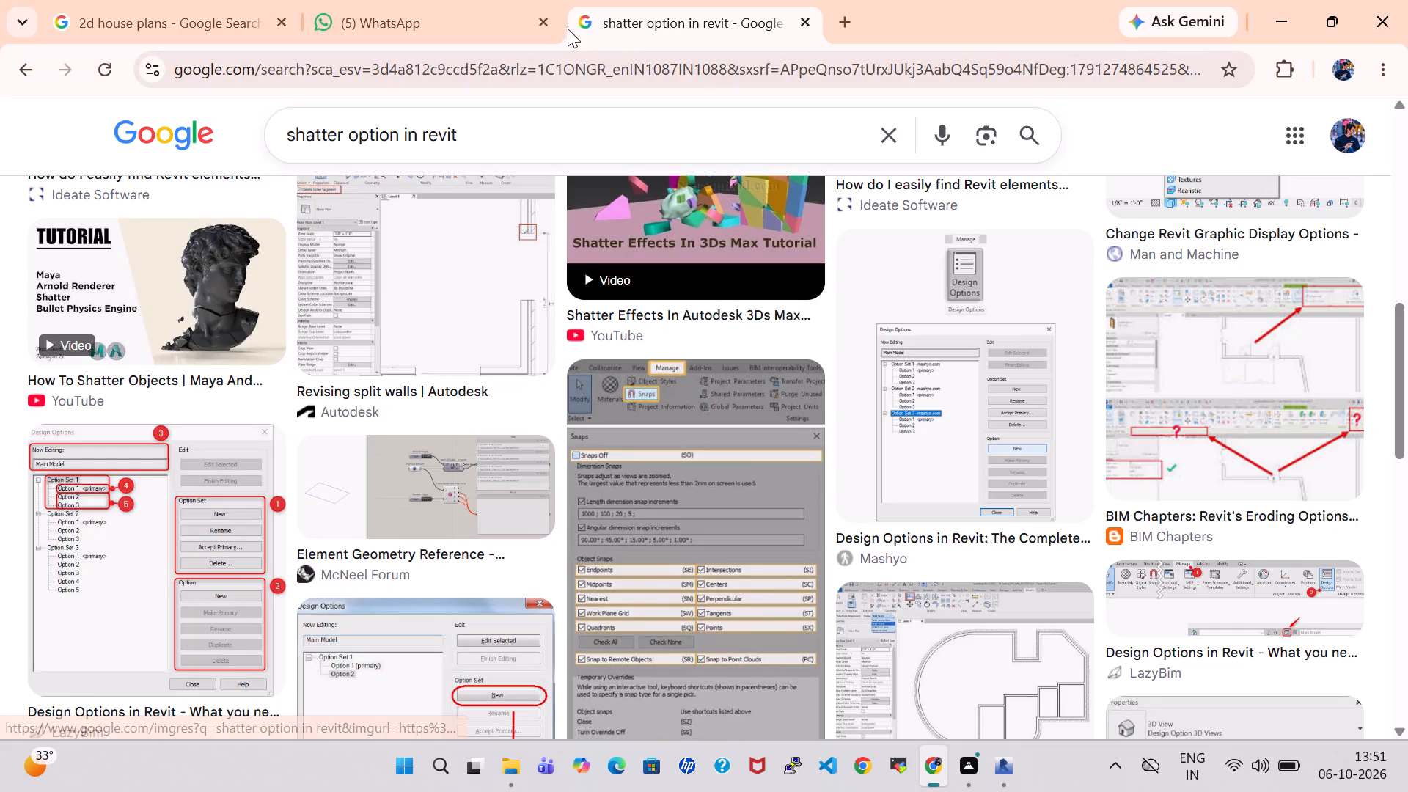
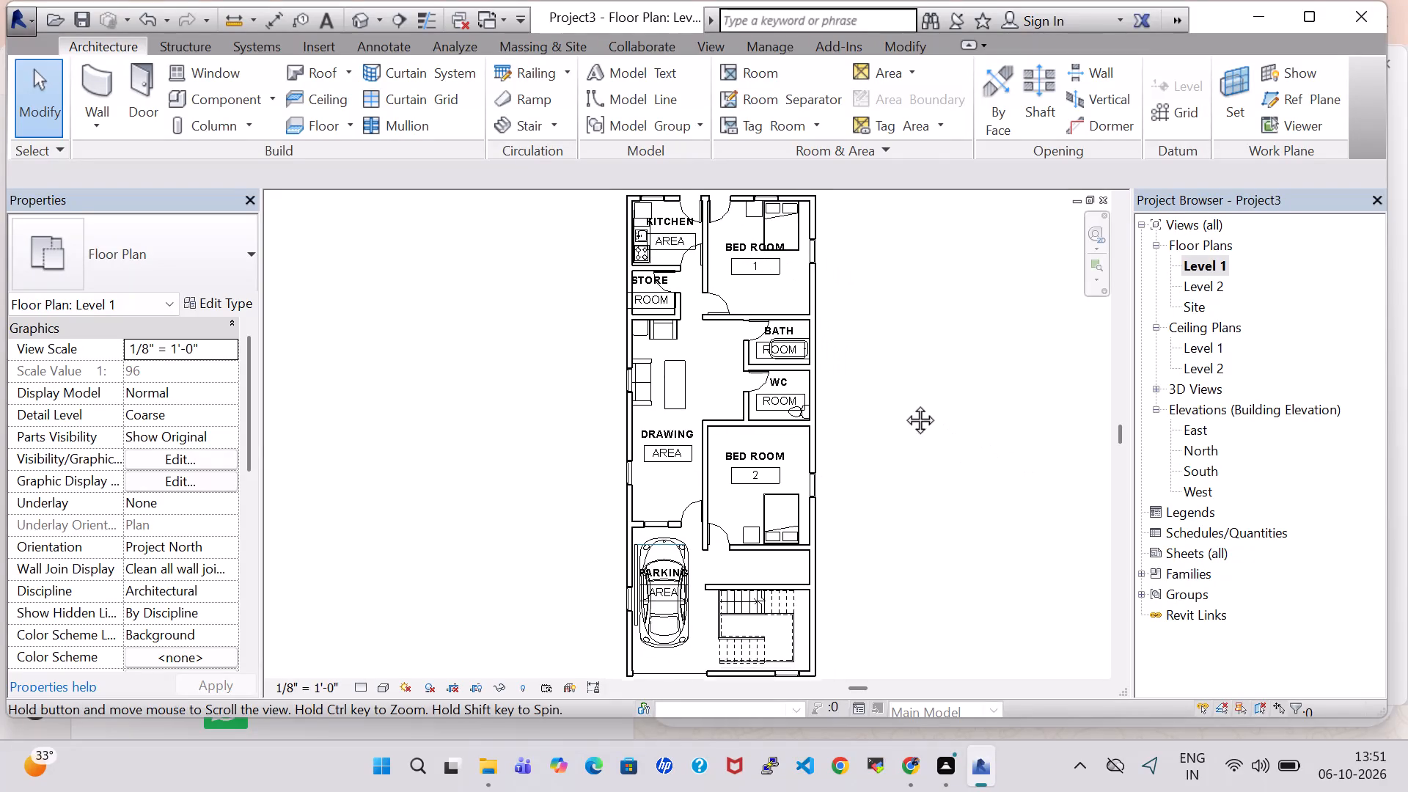
Examine the bath, WC, bedroom and drawing area interiors in the 3D view.
scroll(891, 368, down, 2)
scroll(871, 395, up, 5)
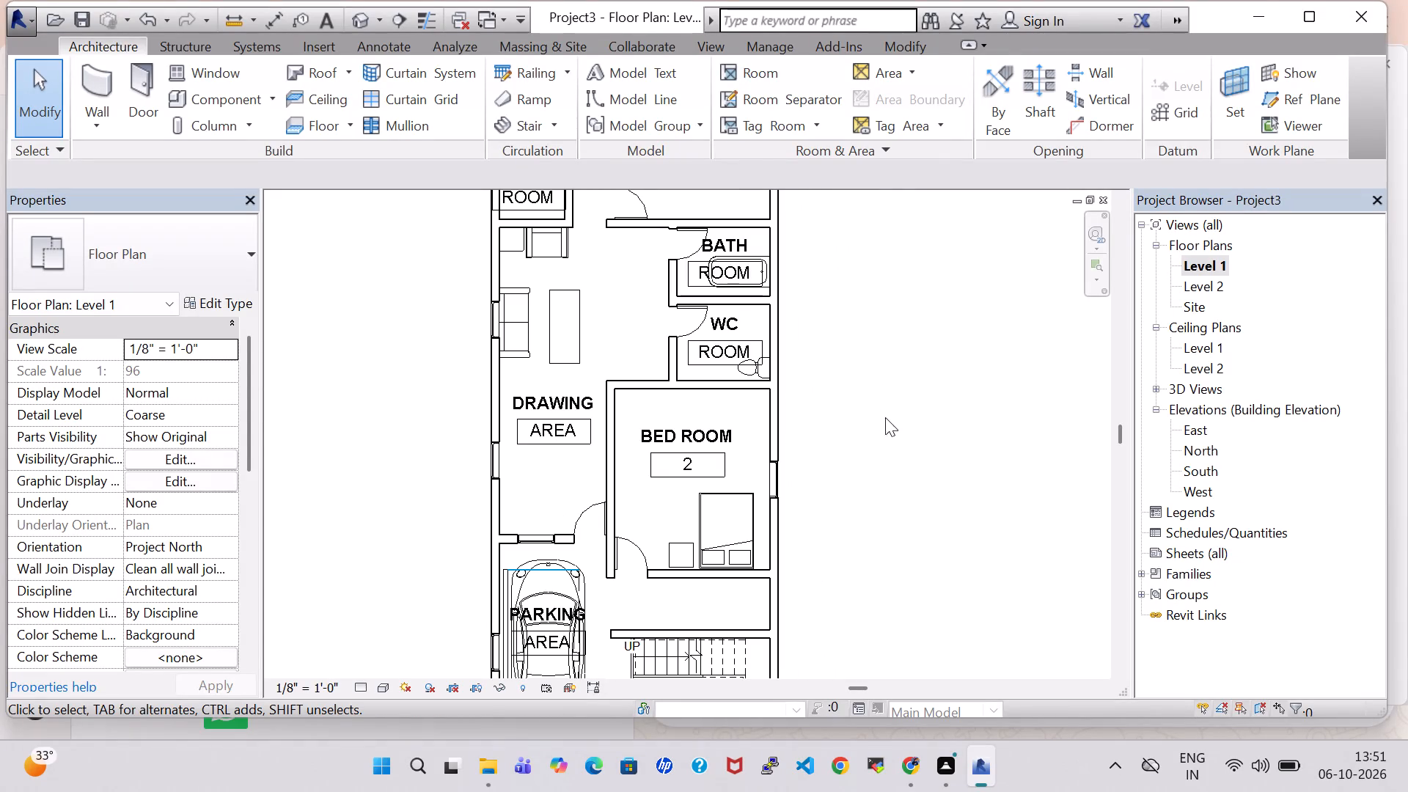
middle_drag(885, 417, 909, 398)
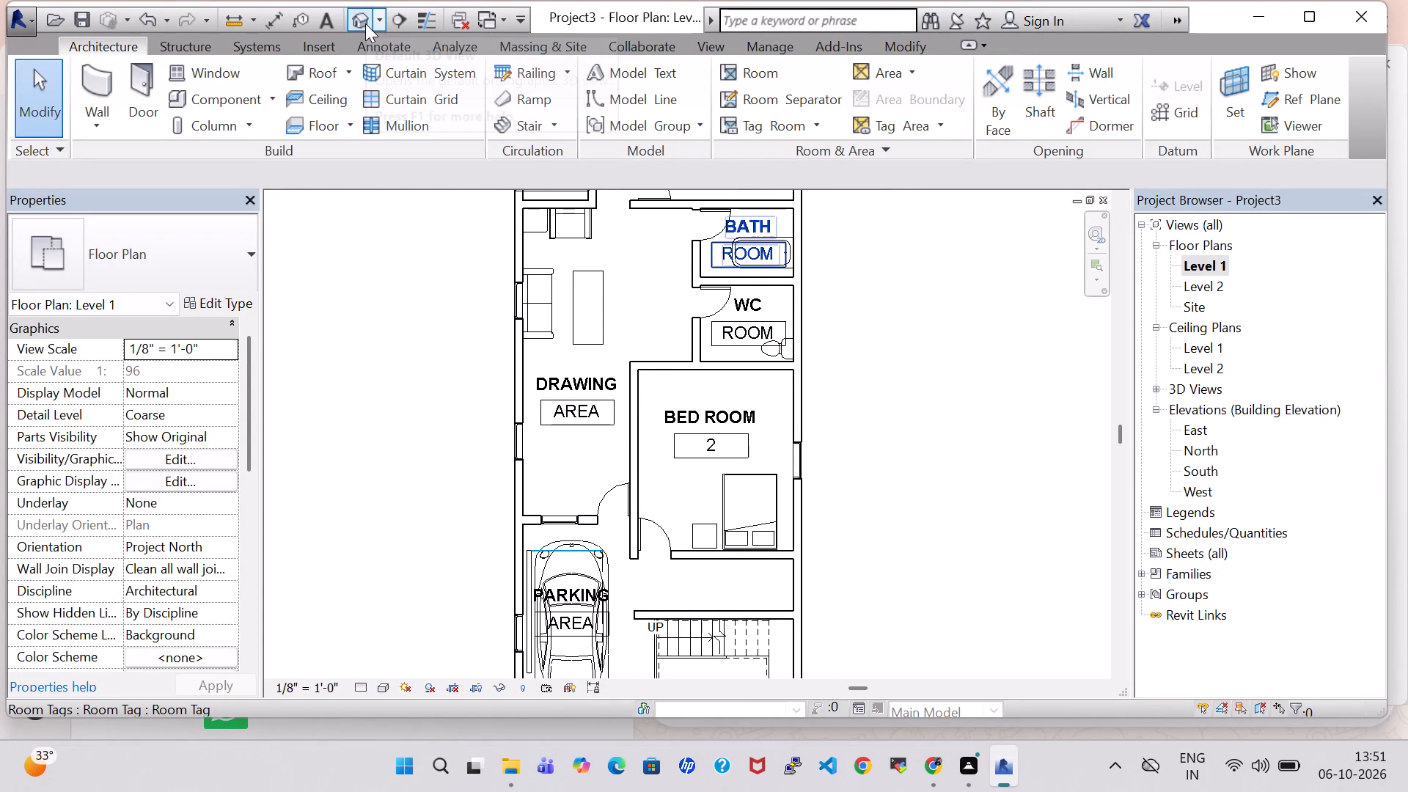
click(365, 23)
scroll(854, 480, down, 1)
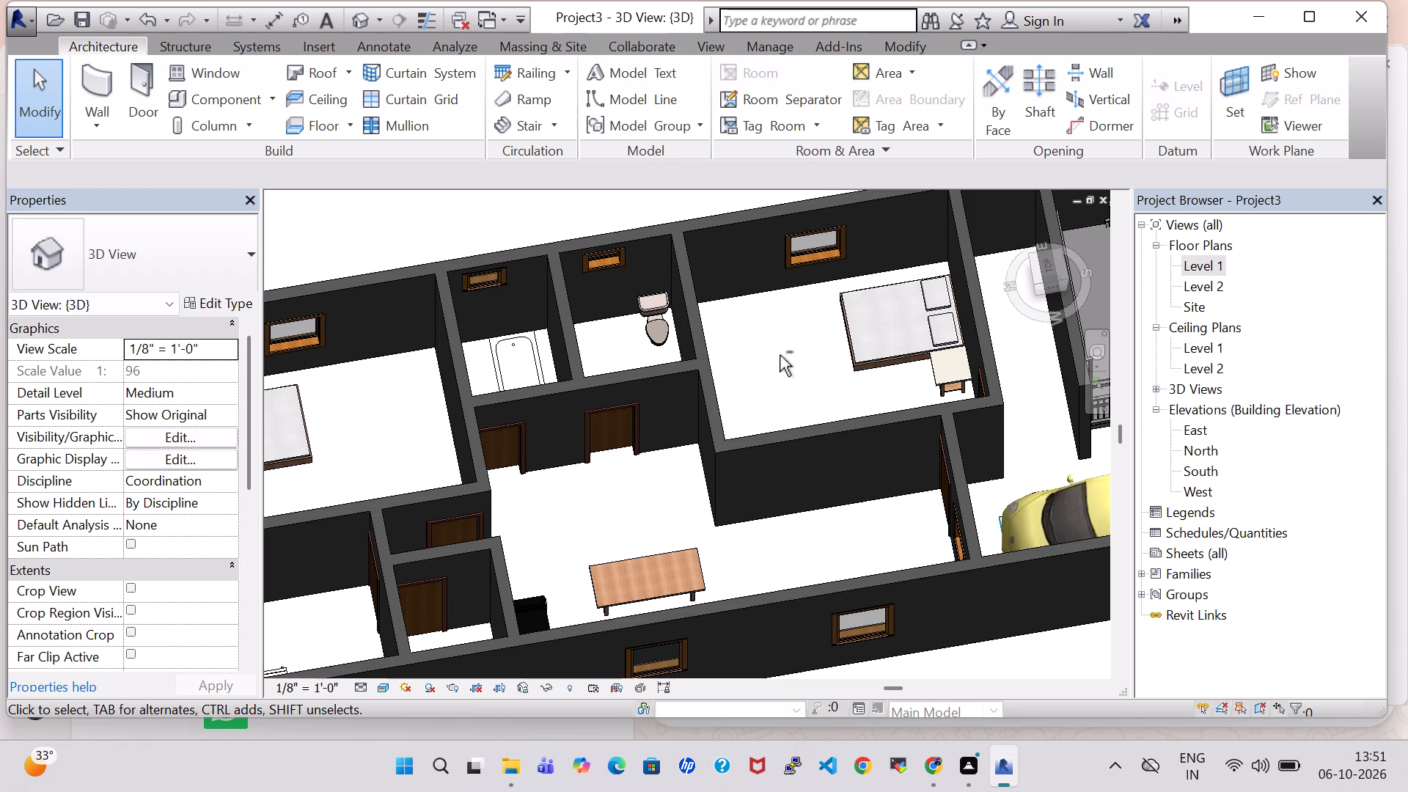
shift+middle_drag(780, 355, 612, 373)
shift+scroll(642, 435, up, 1)
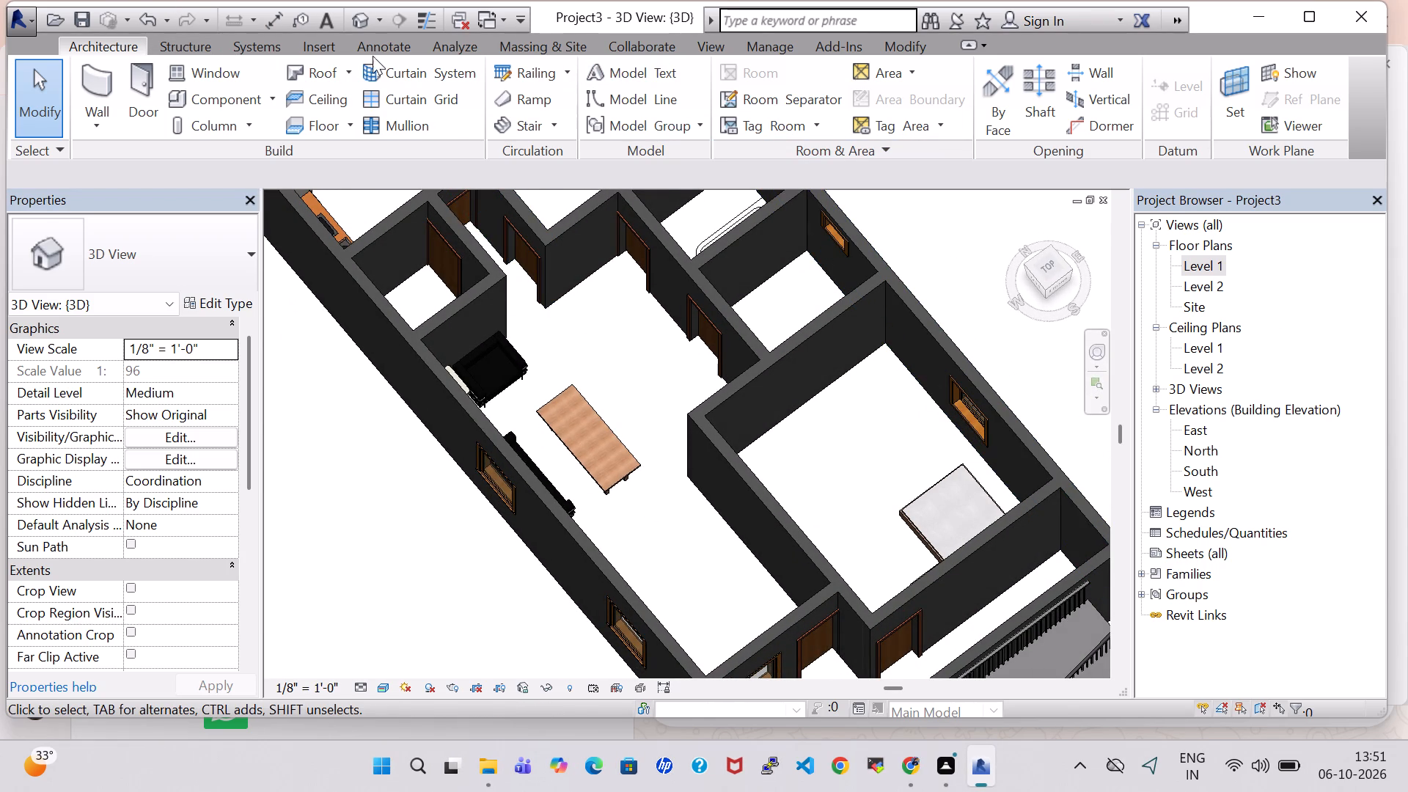
In the Level 1 plan, load the Sink Vanity-Square family from the Plumbing > Architectural > Fixtures > Sinks library folder.
double_click(1210, 265)
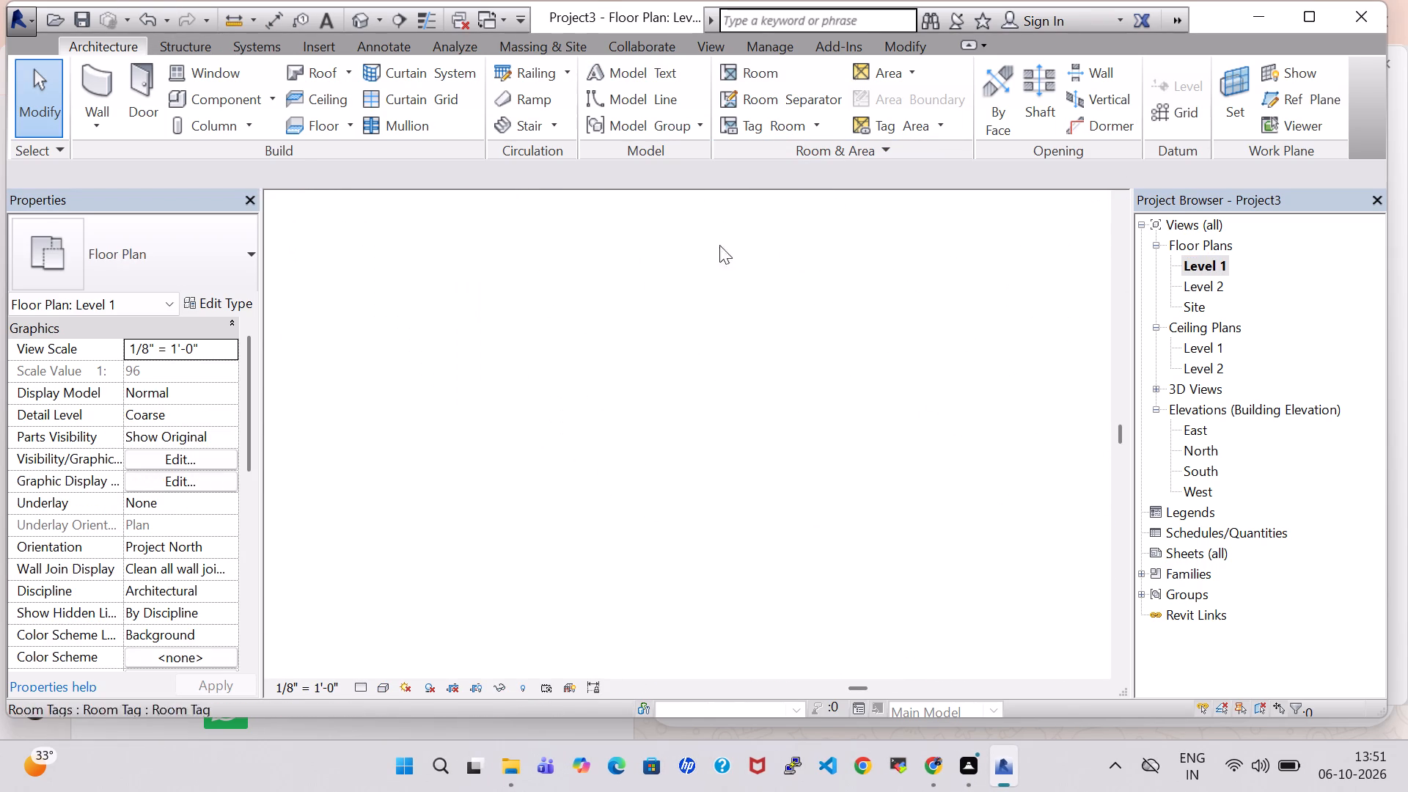
scroll(939, 398, down, 4)
middle_drag(943, 349, 802, 433)
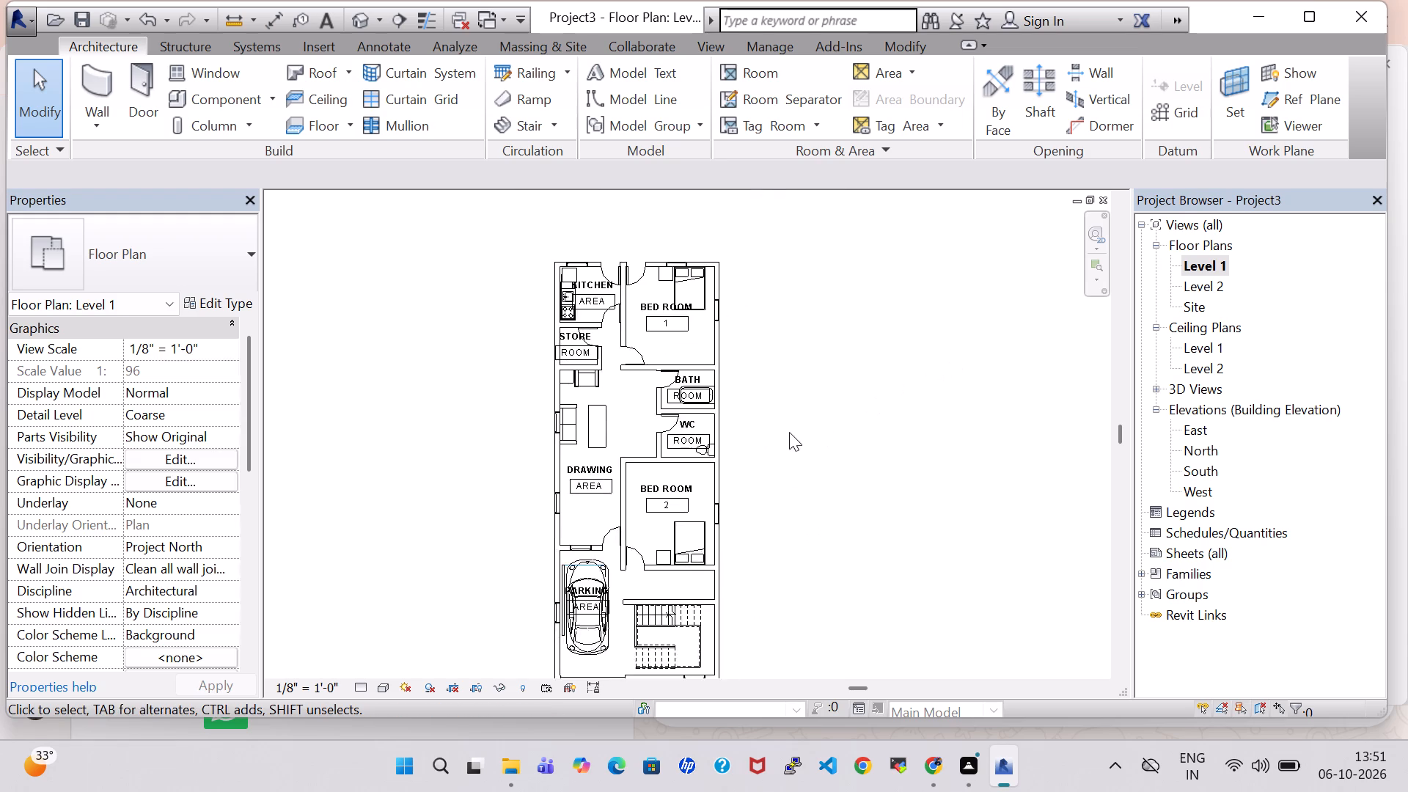
scroll(764, 416, up, 3)
middle_drag(761, 353, 887, 445)
scroll(887, 441, up, 1)
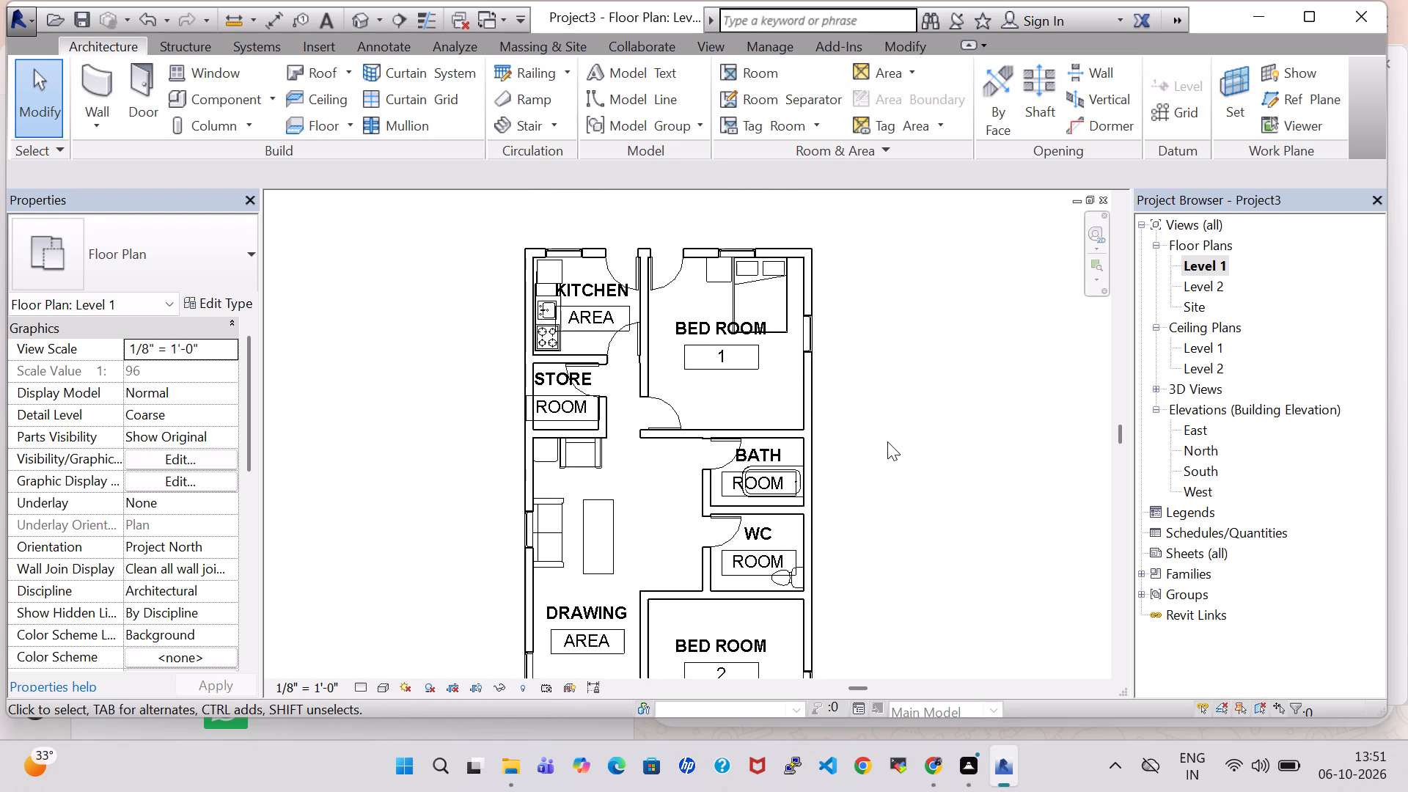
scroll(887, 441, up, 2)
middle_drag(887, 429, 926, 437)
scroll(926, 437, up, 1)
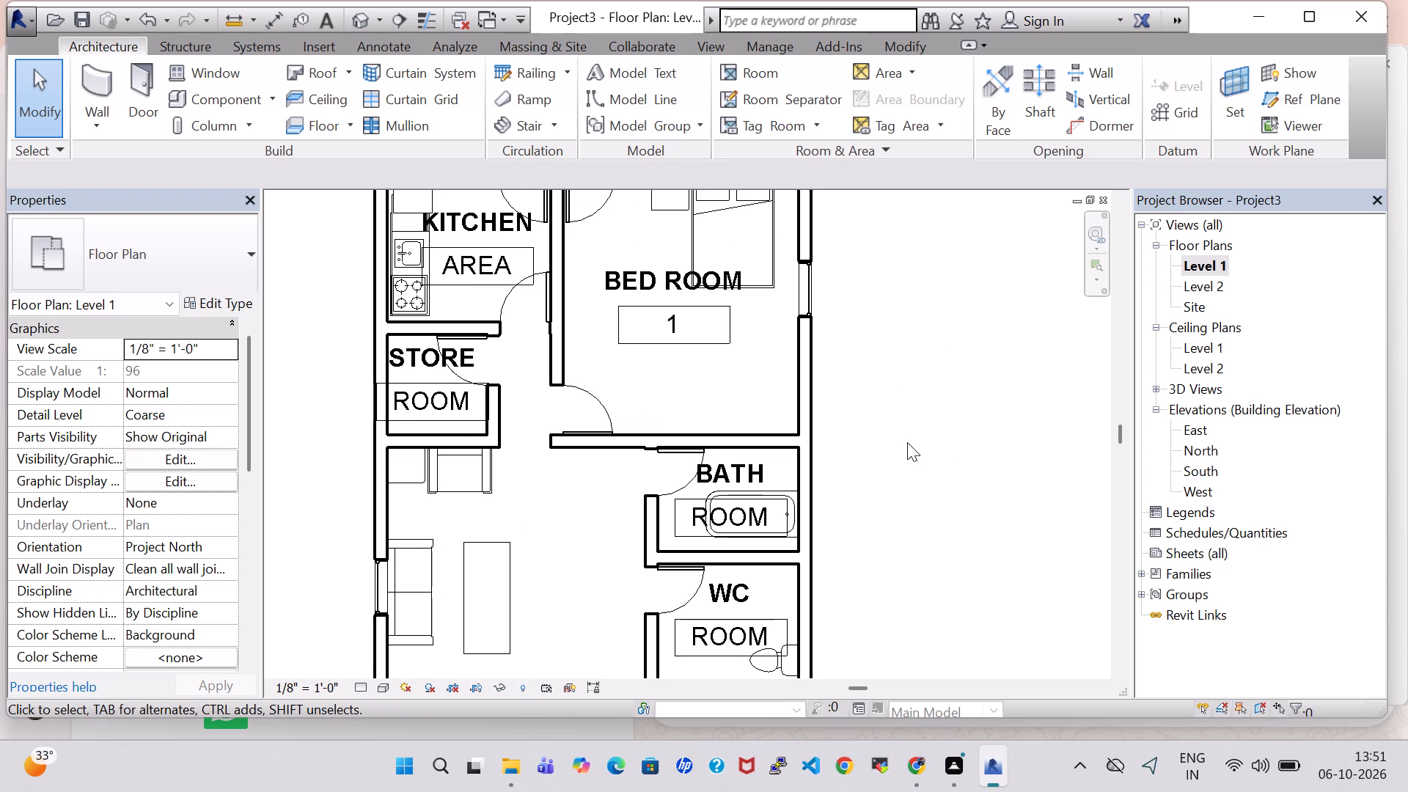
middle_drag(907, 442, 897, 419)
click(220, 95)
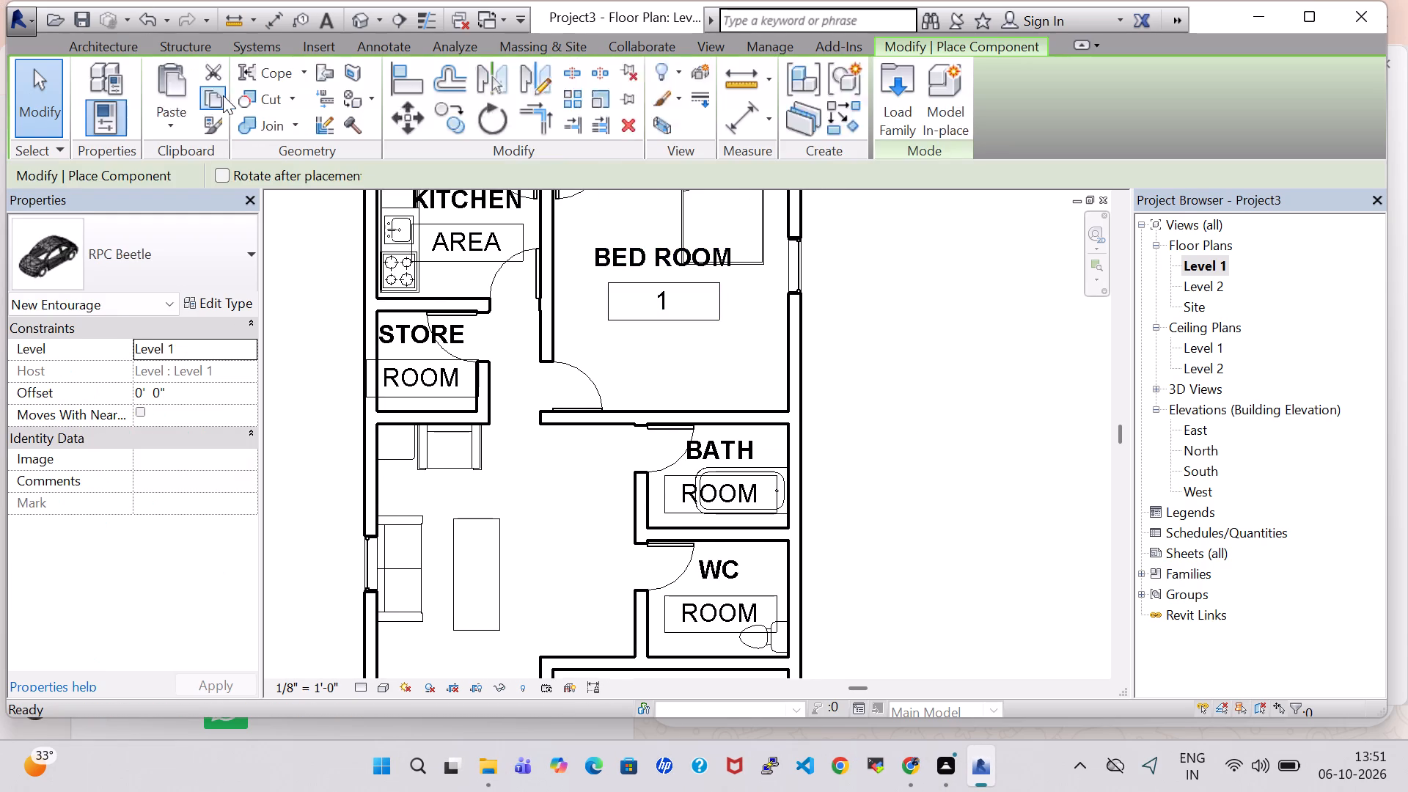
click(887, 103)
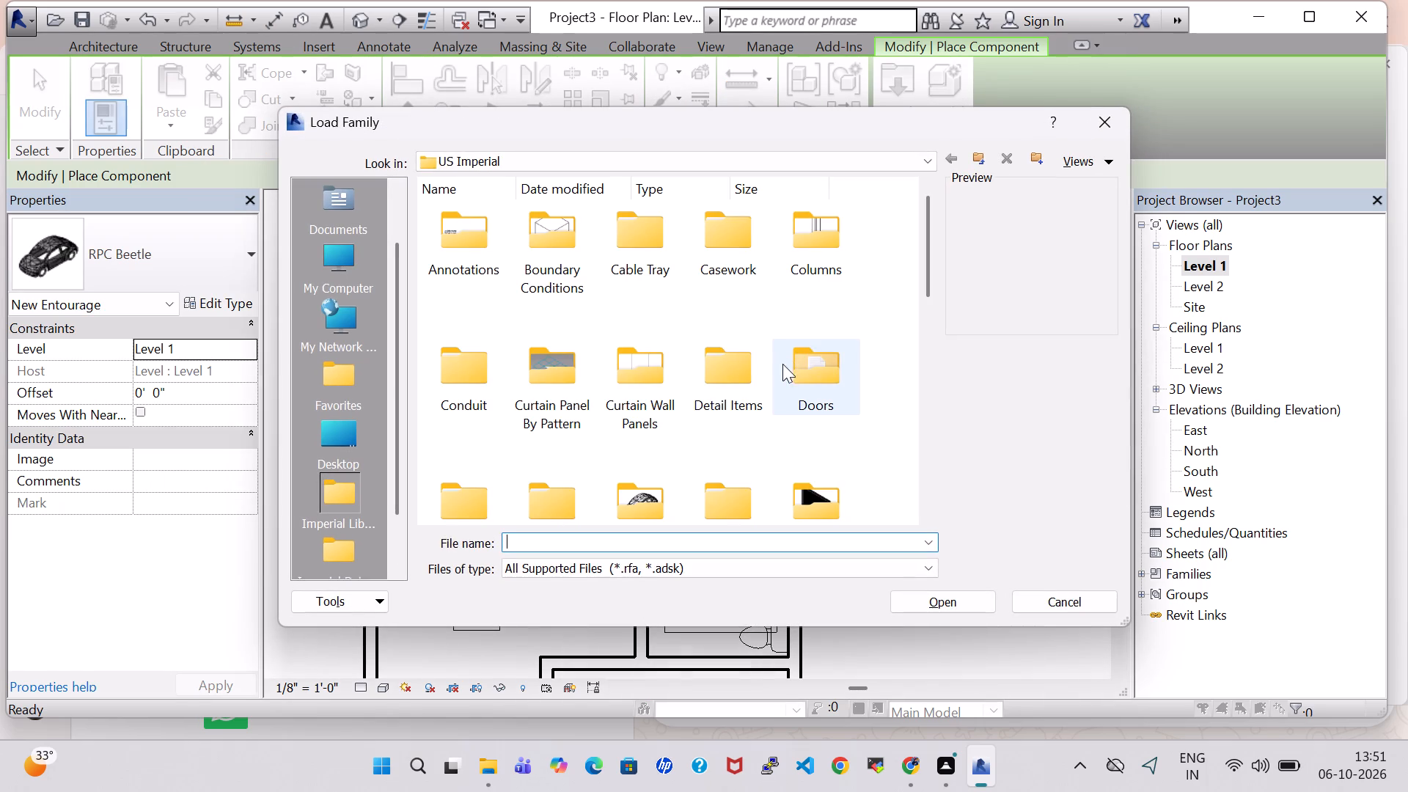
click(734, 385)
key(p)
double_click(620, 211)
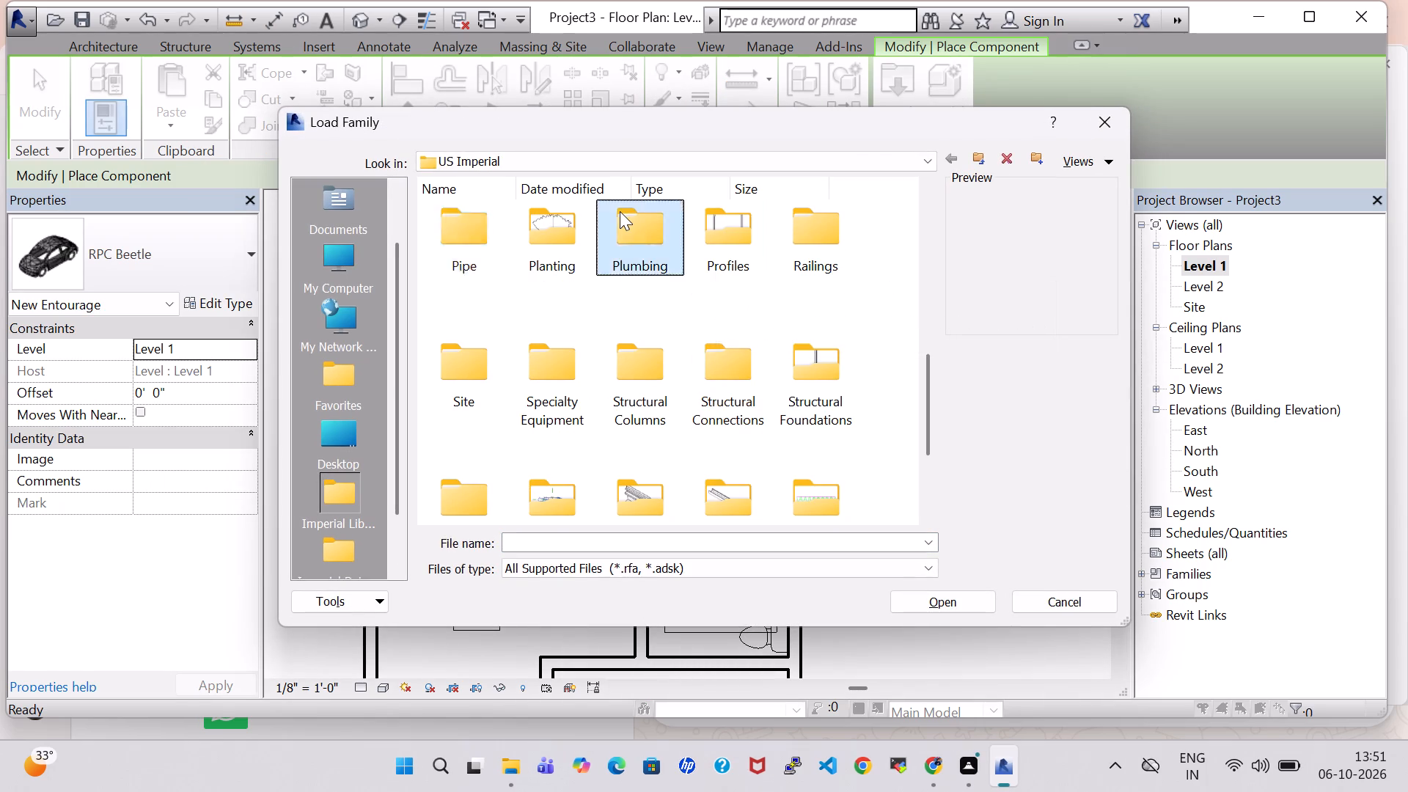
double_click(463, 252)
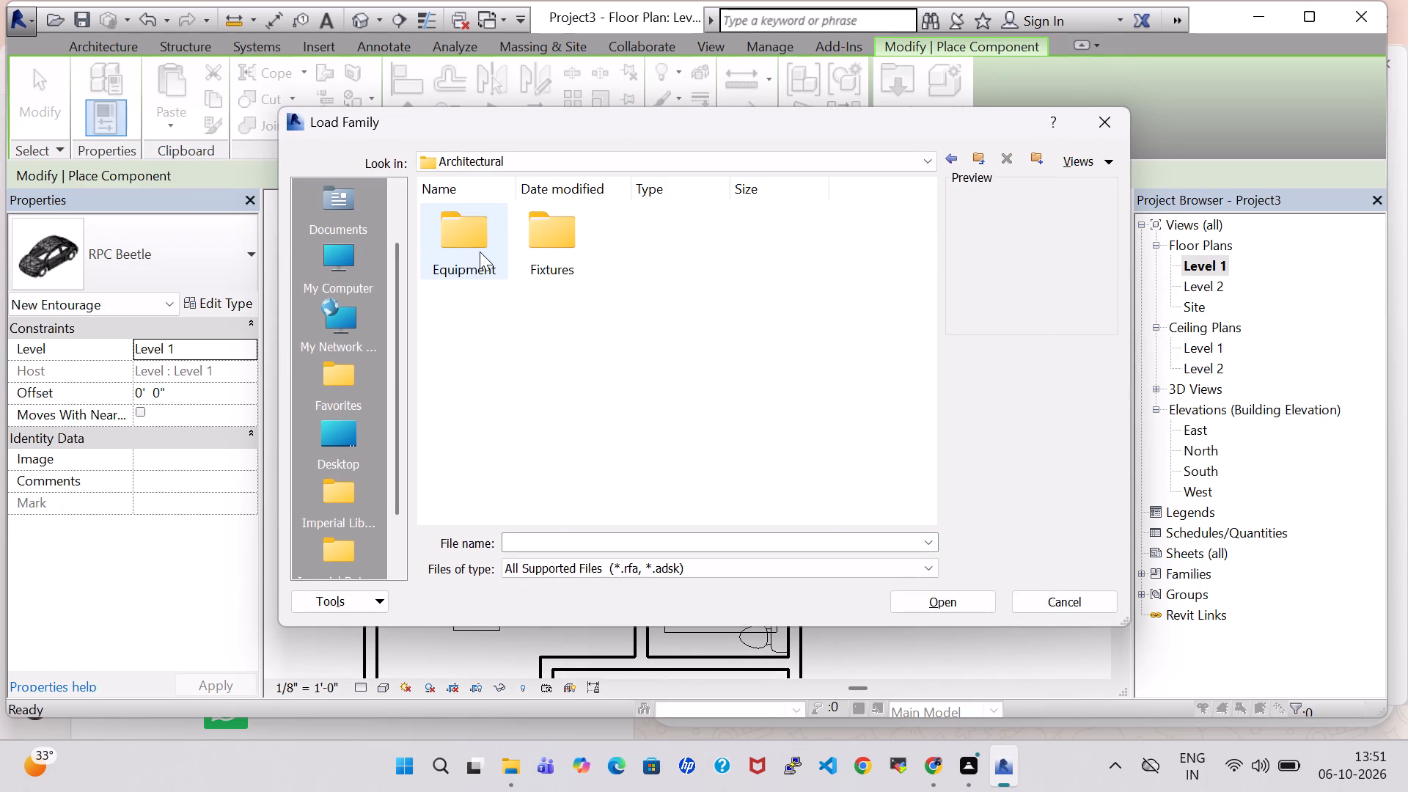
click(613, 254)
double_click(529, 246)
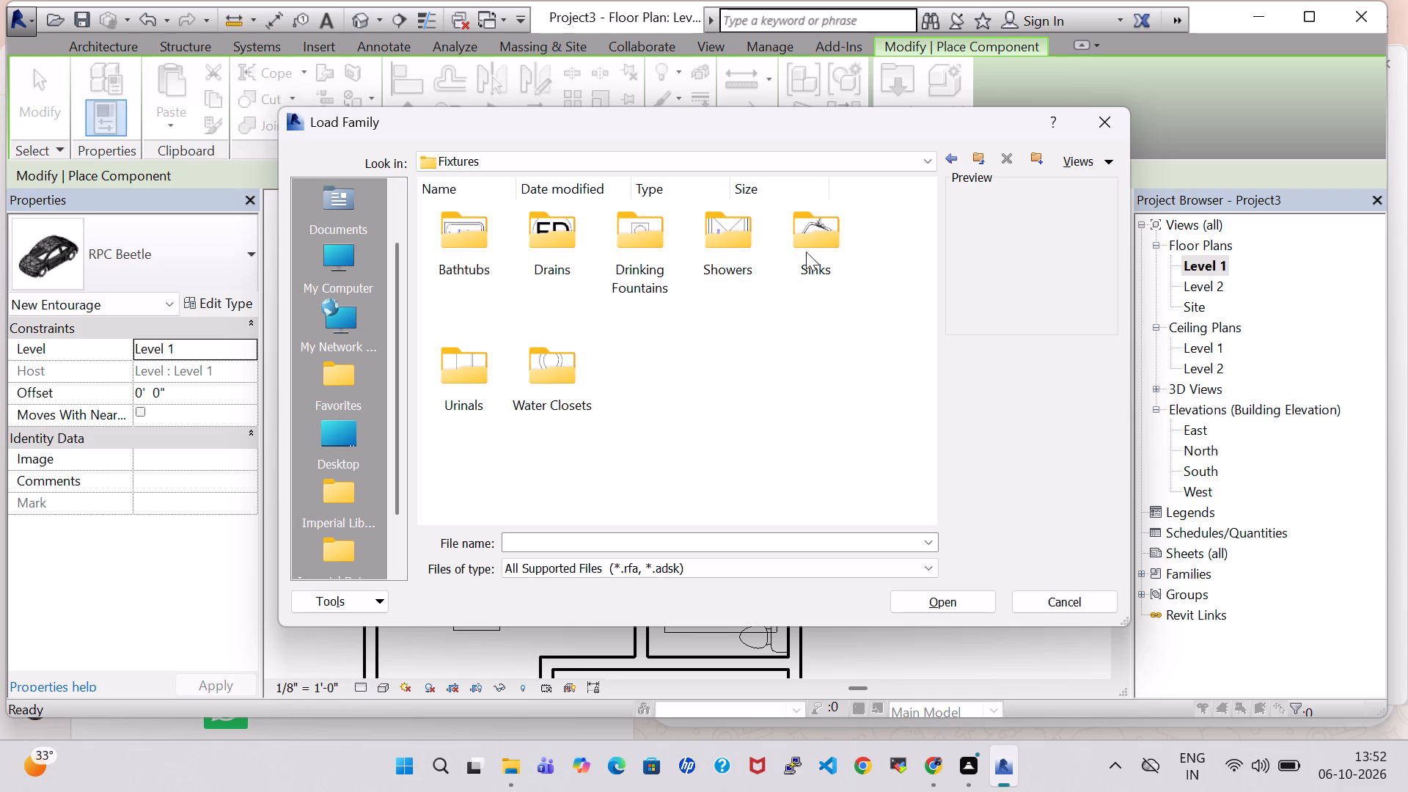
double_click(824, 248)
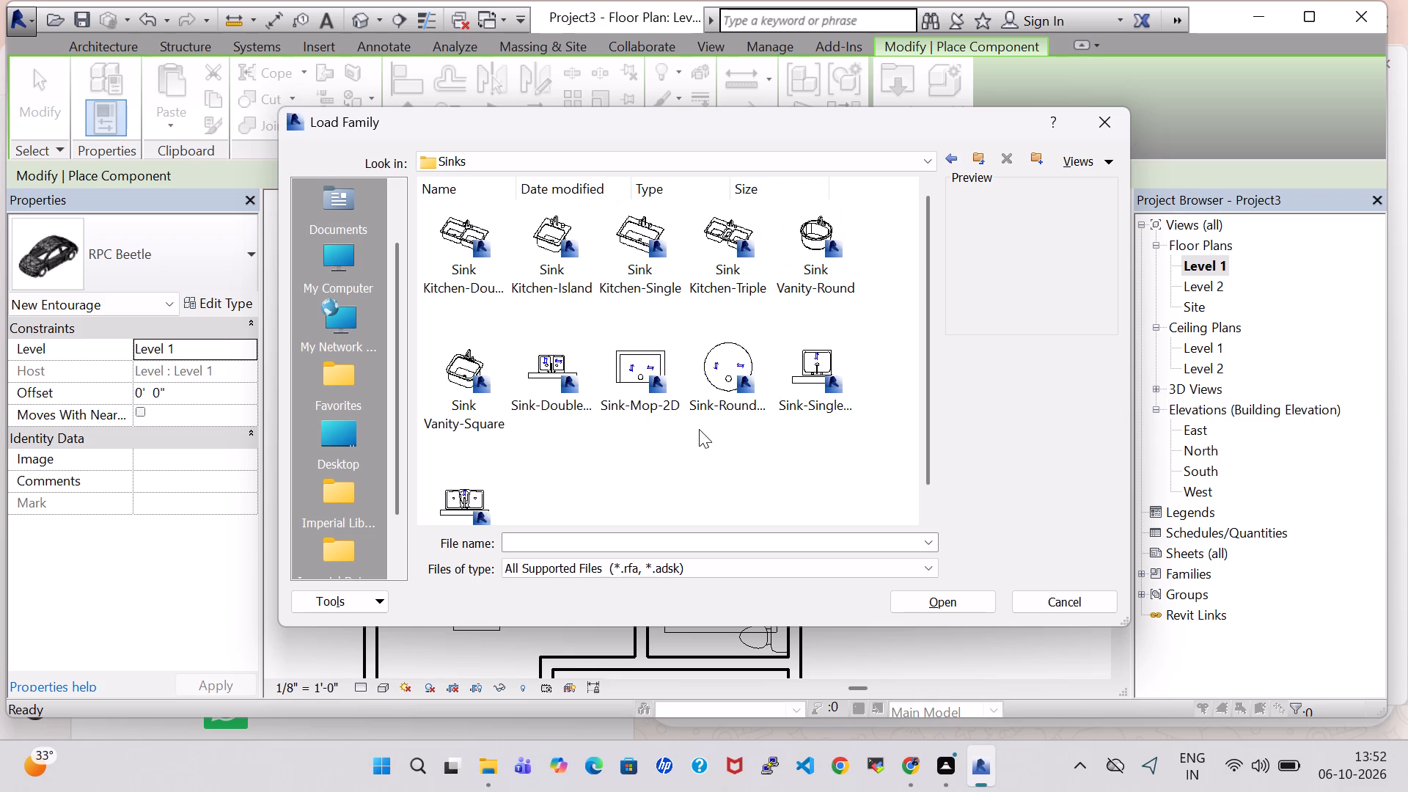
click(466, 367)
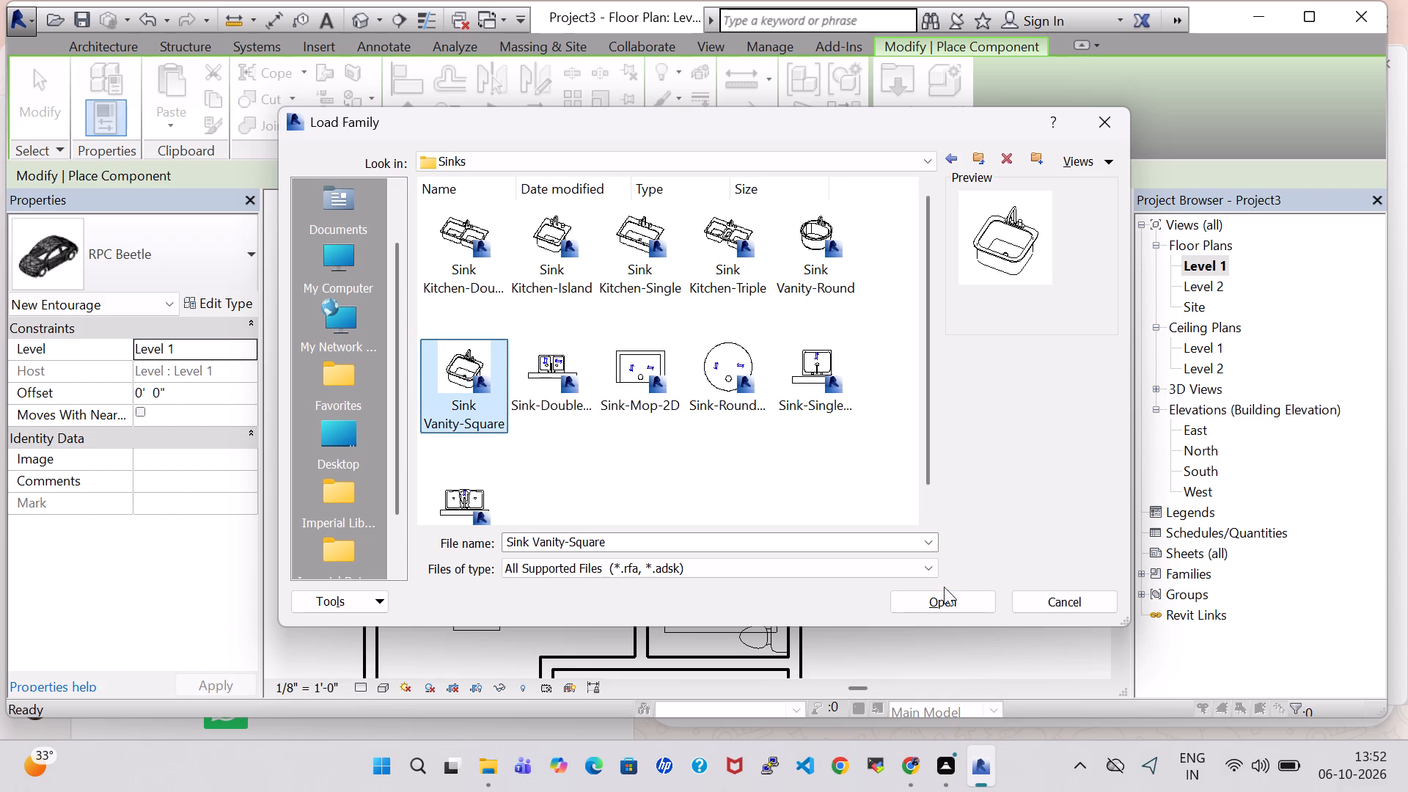
click(945, 594)
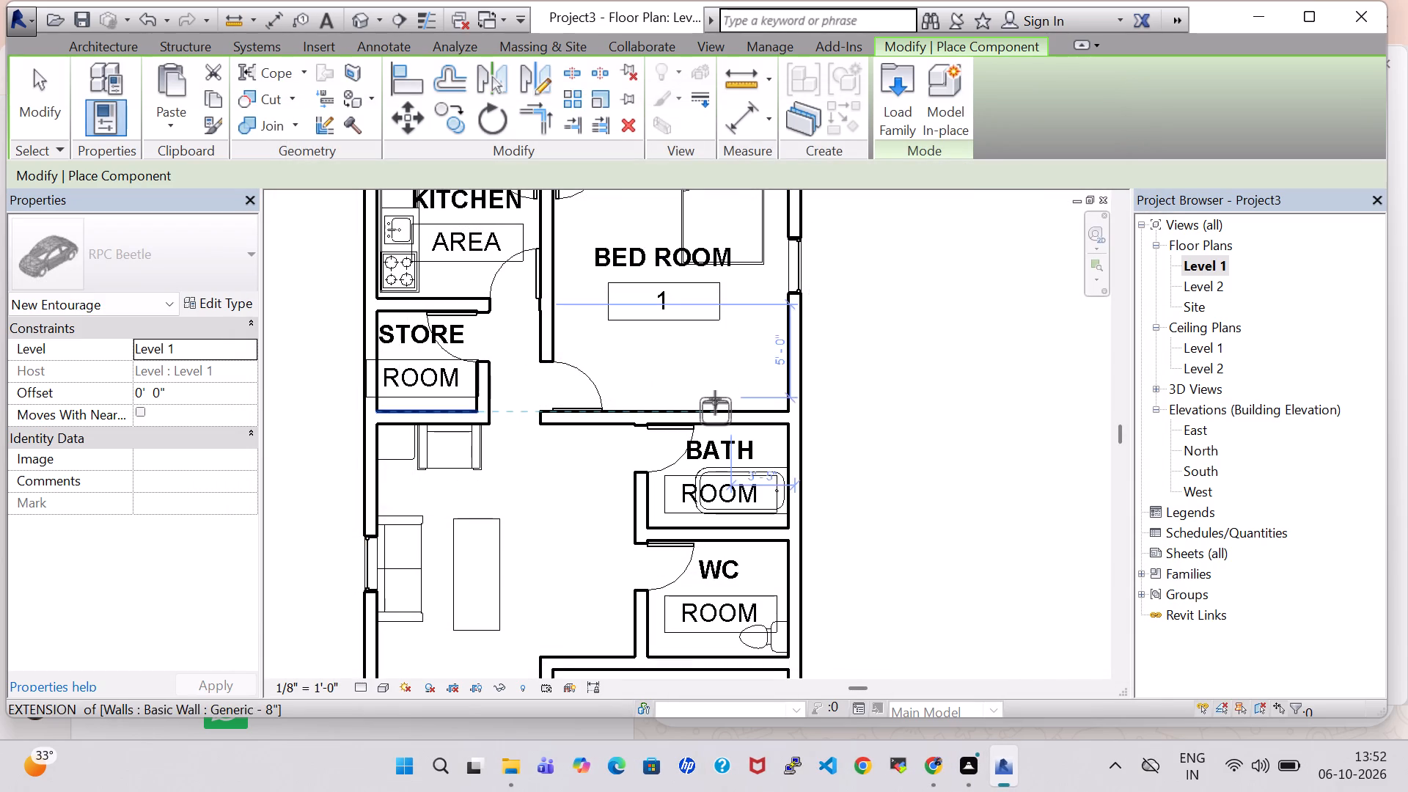
Place a rotated 20" x 18" vanity sink in the bath against the WC partition, about 3'-7" from the door-side wall.
key(space)
key(space)
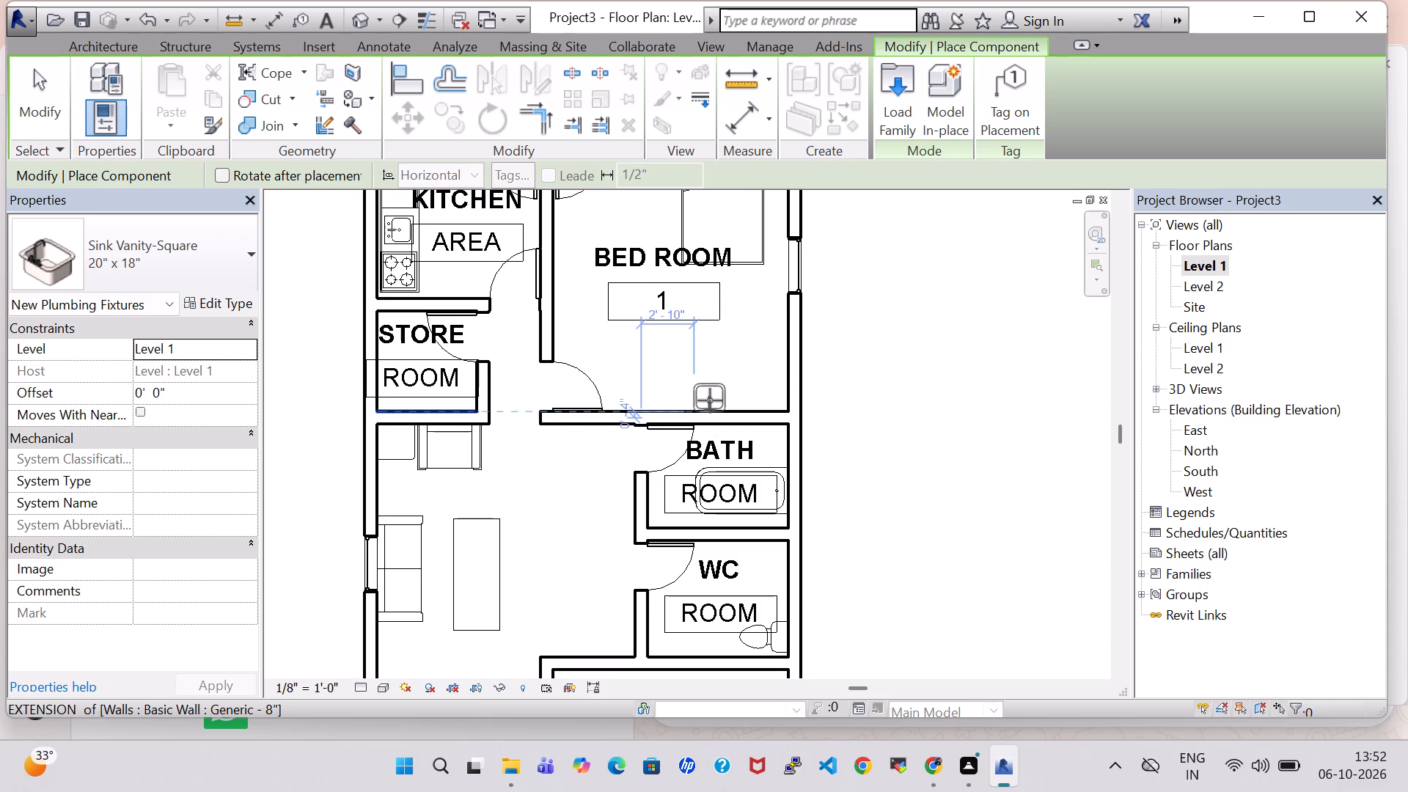
scroll(734, 502, up, 3)
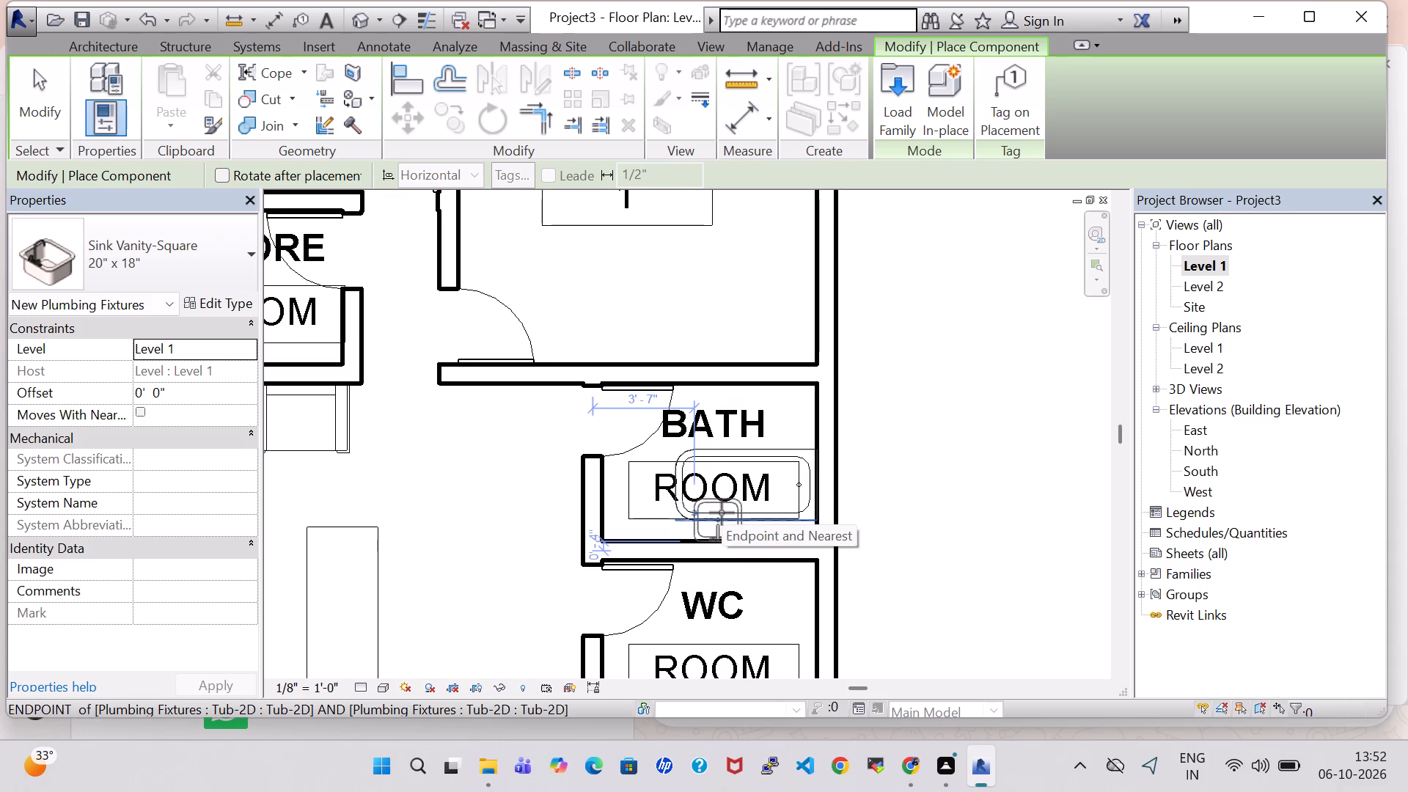
click(722, 513)
Place a second vanity sink in the WC, turned to back onto the bath partition, about 3'-0" from the outer wall.
scroll(944, 505, down, 1)
middle_drag(944, 505, 942, 406)
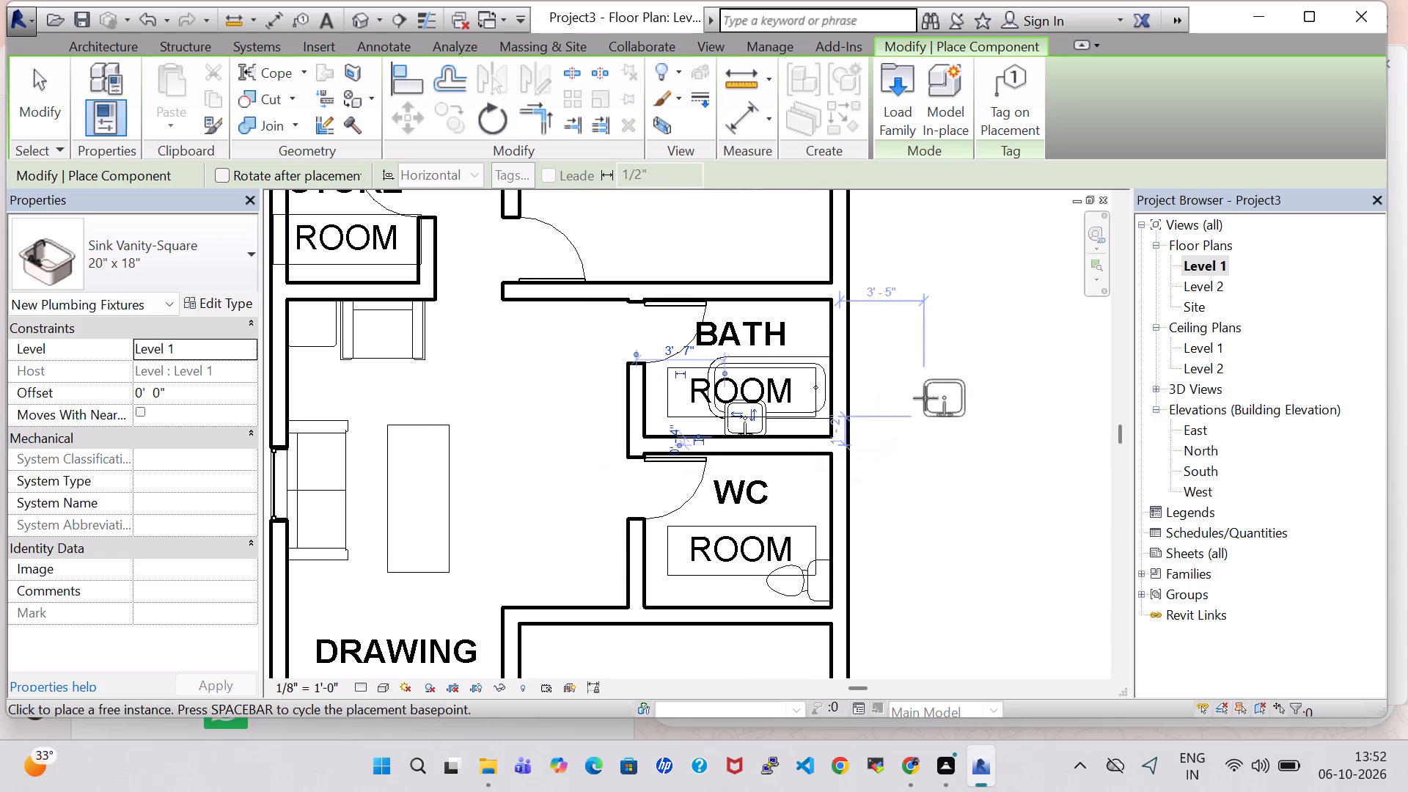
key(space)
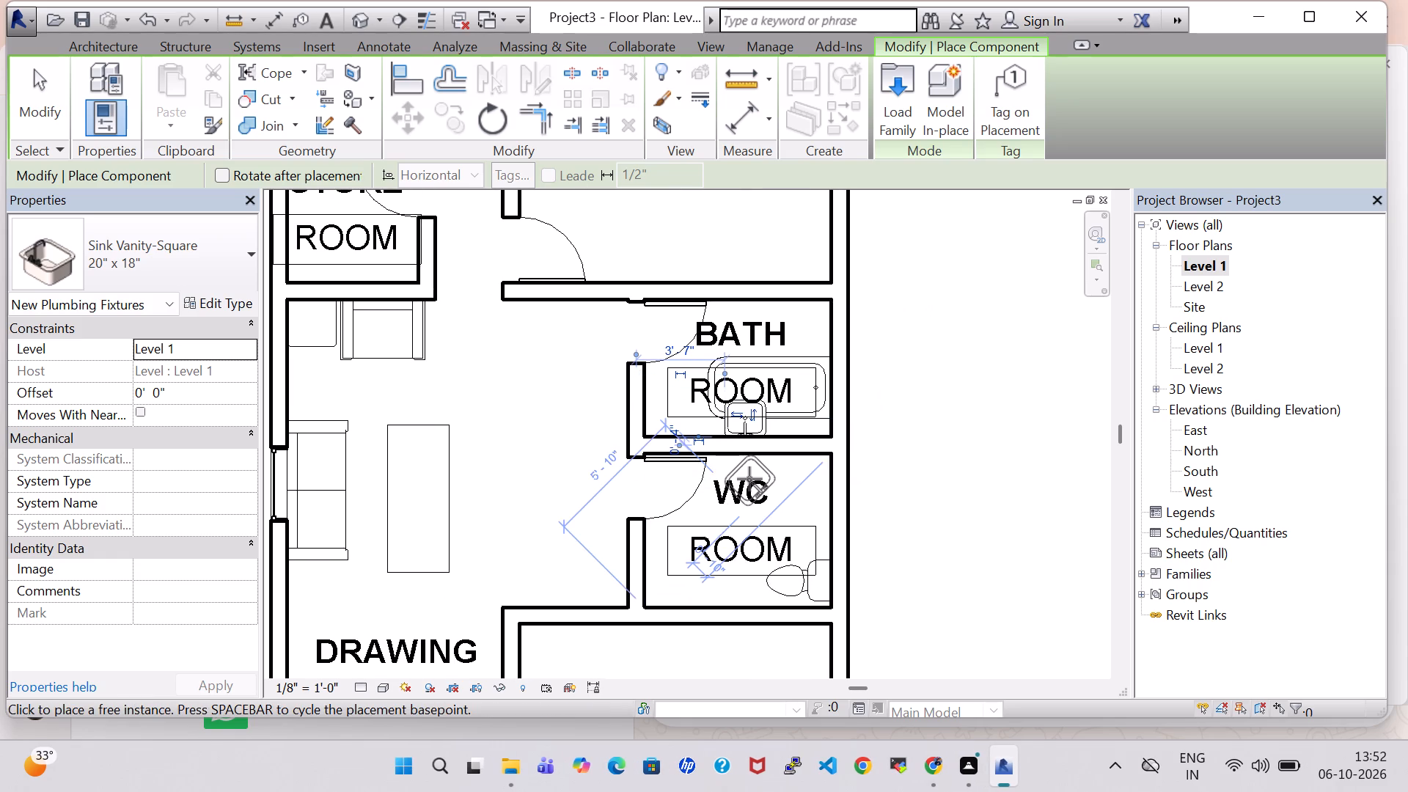
key(space)
key(space)
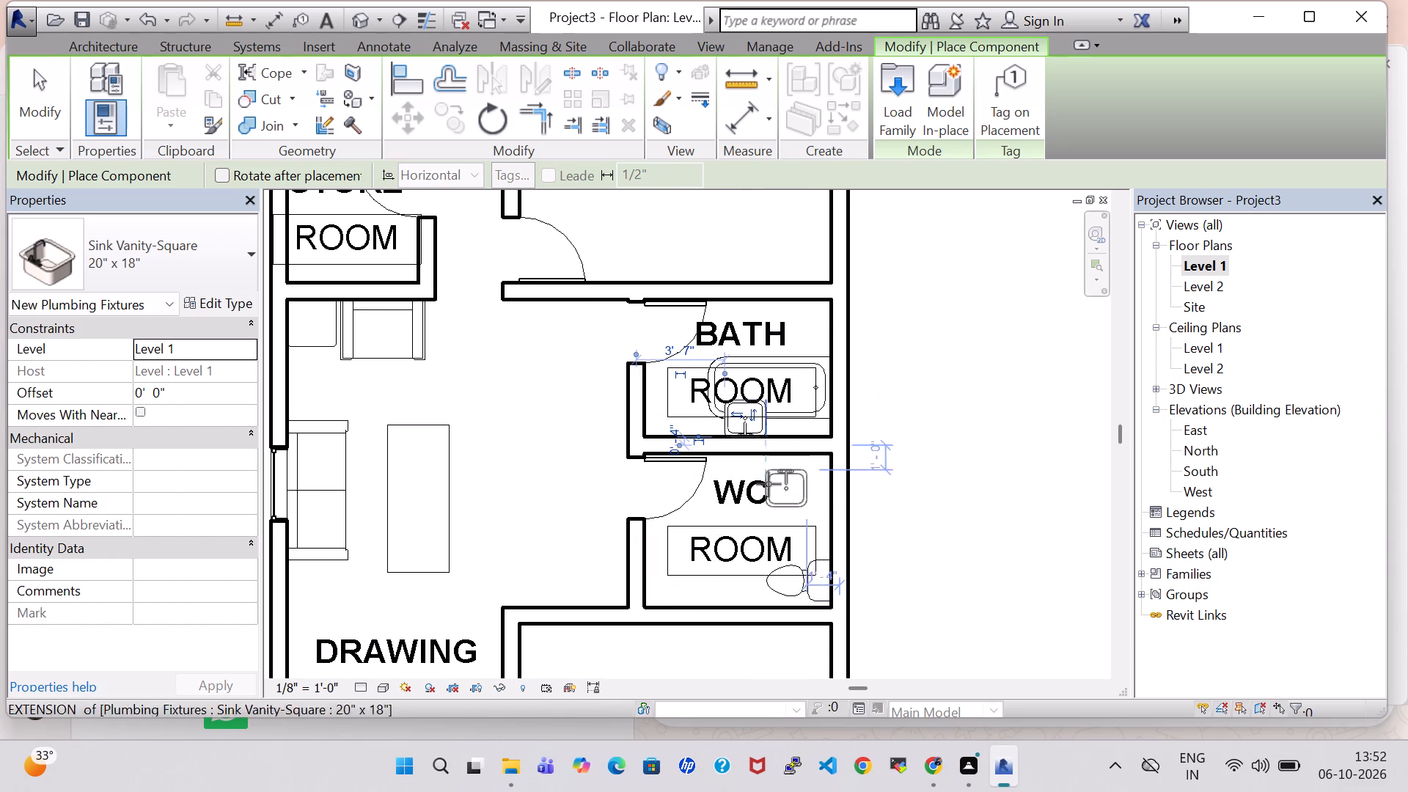
click(747, 473)
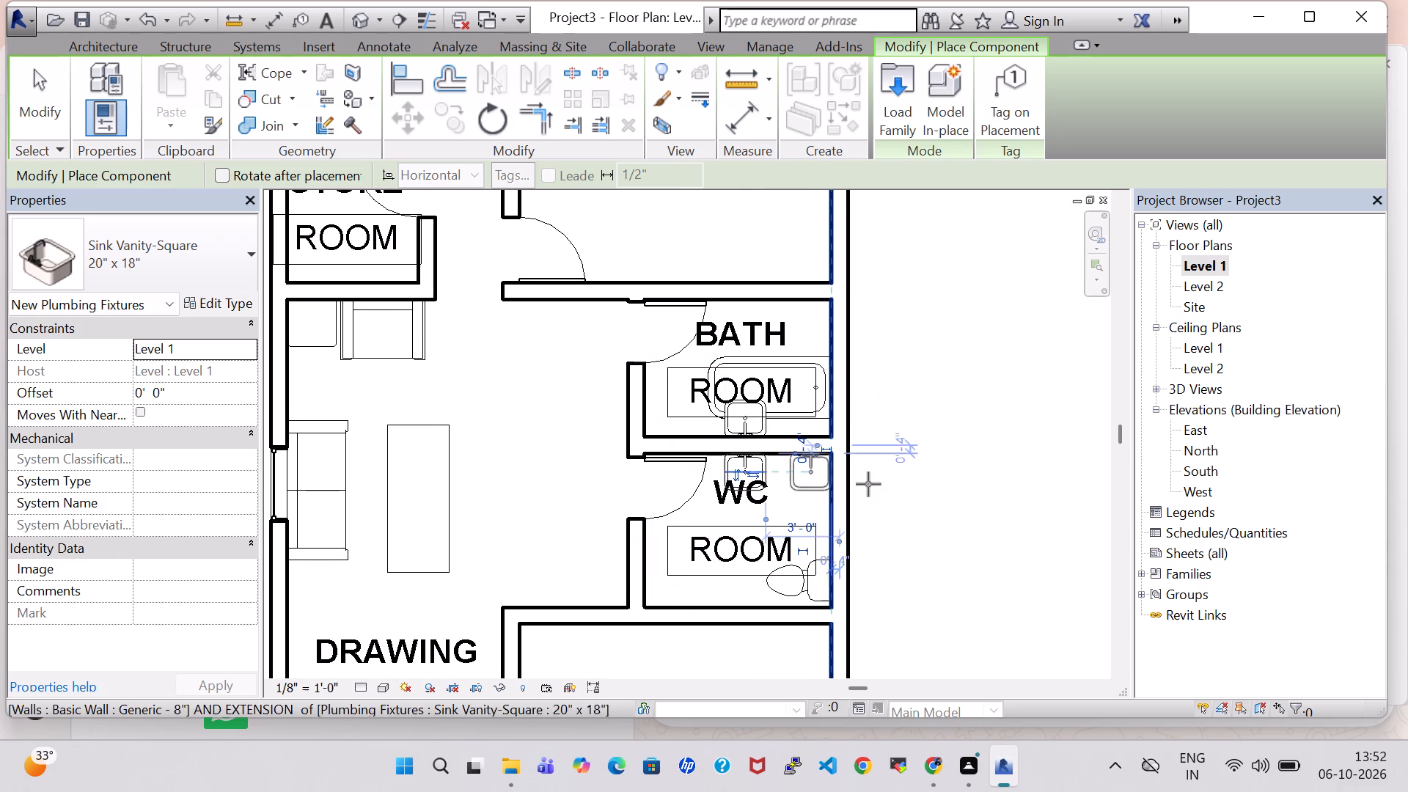
key(super+F1)
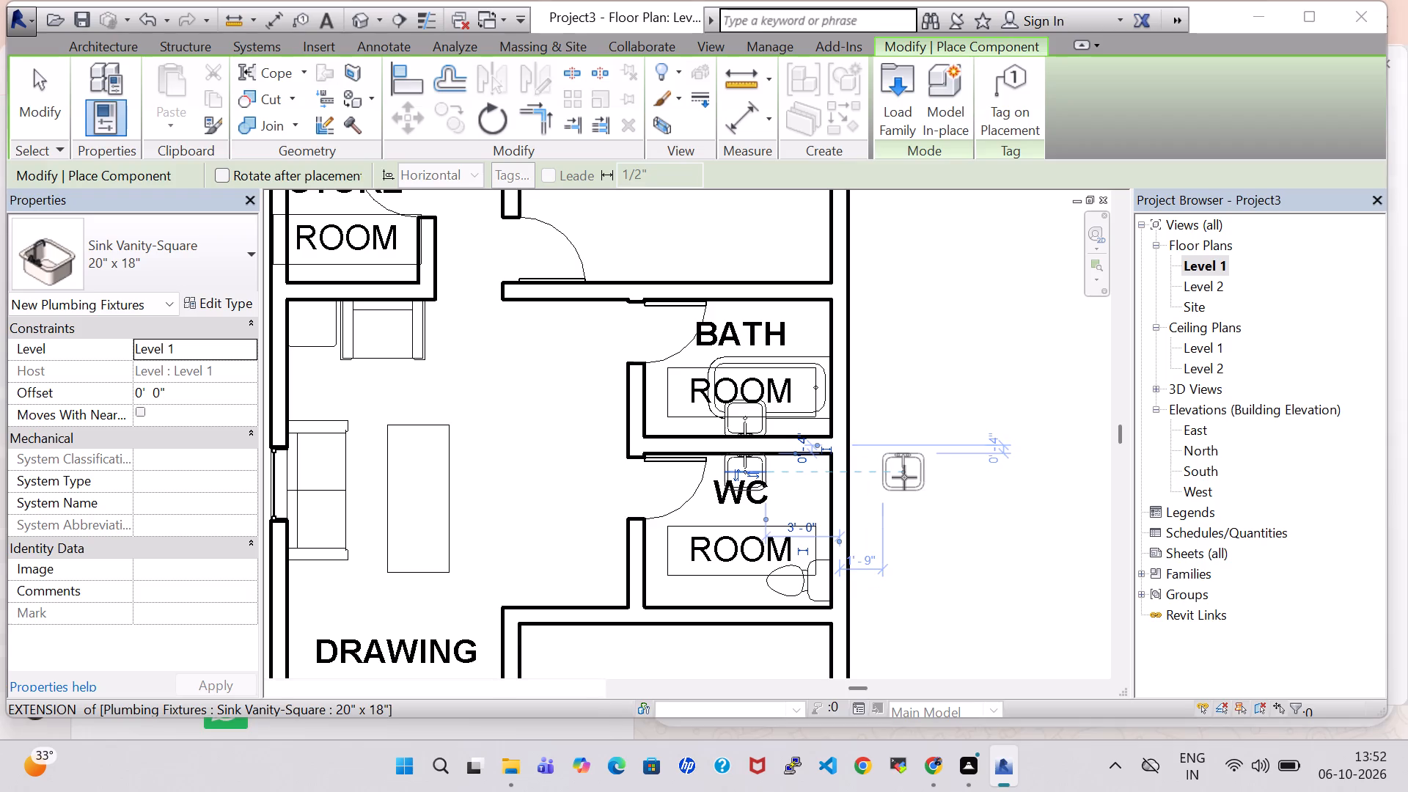
click(1388, 23)
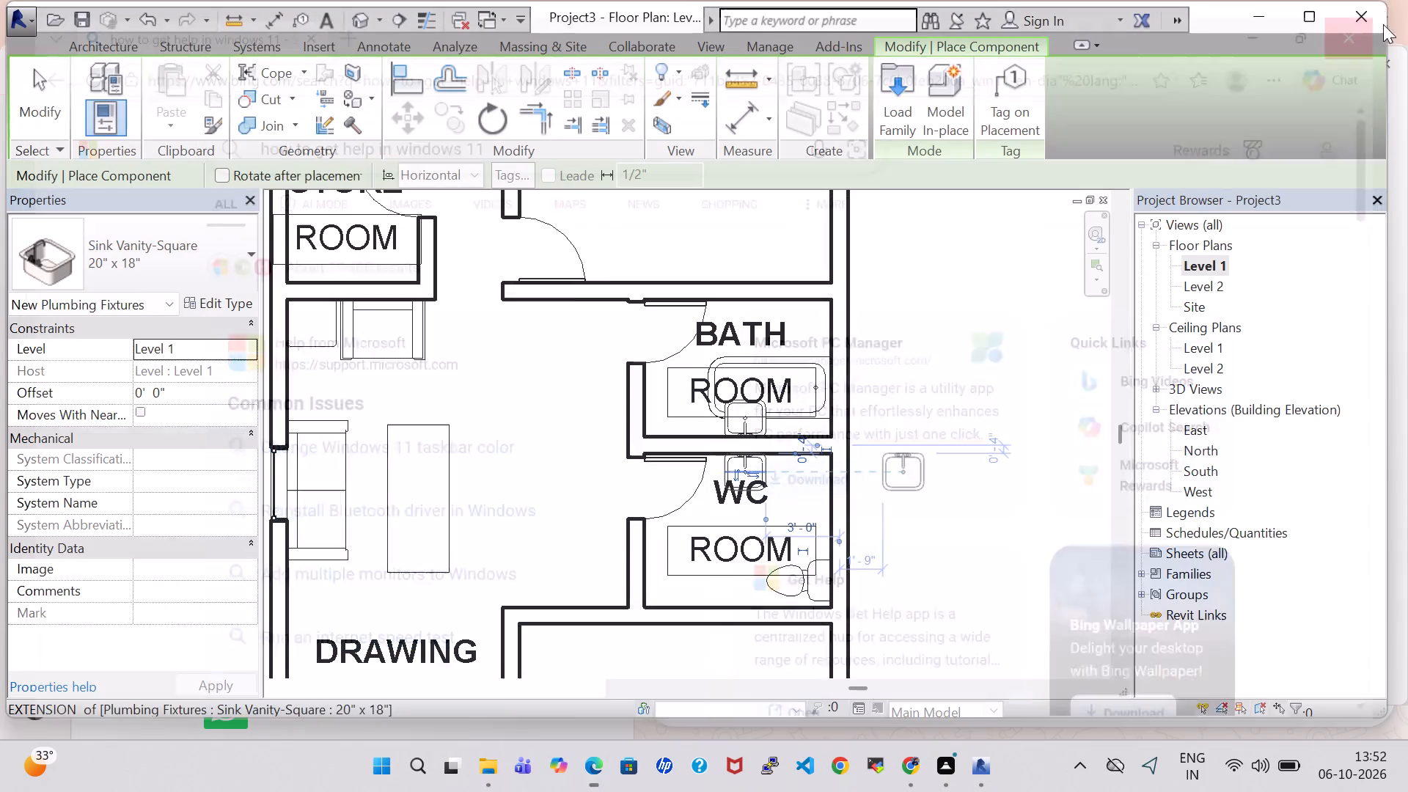
key(Escape)
key(Escape)
click(934, 408)
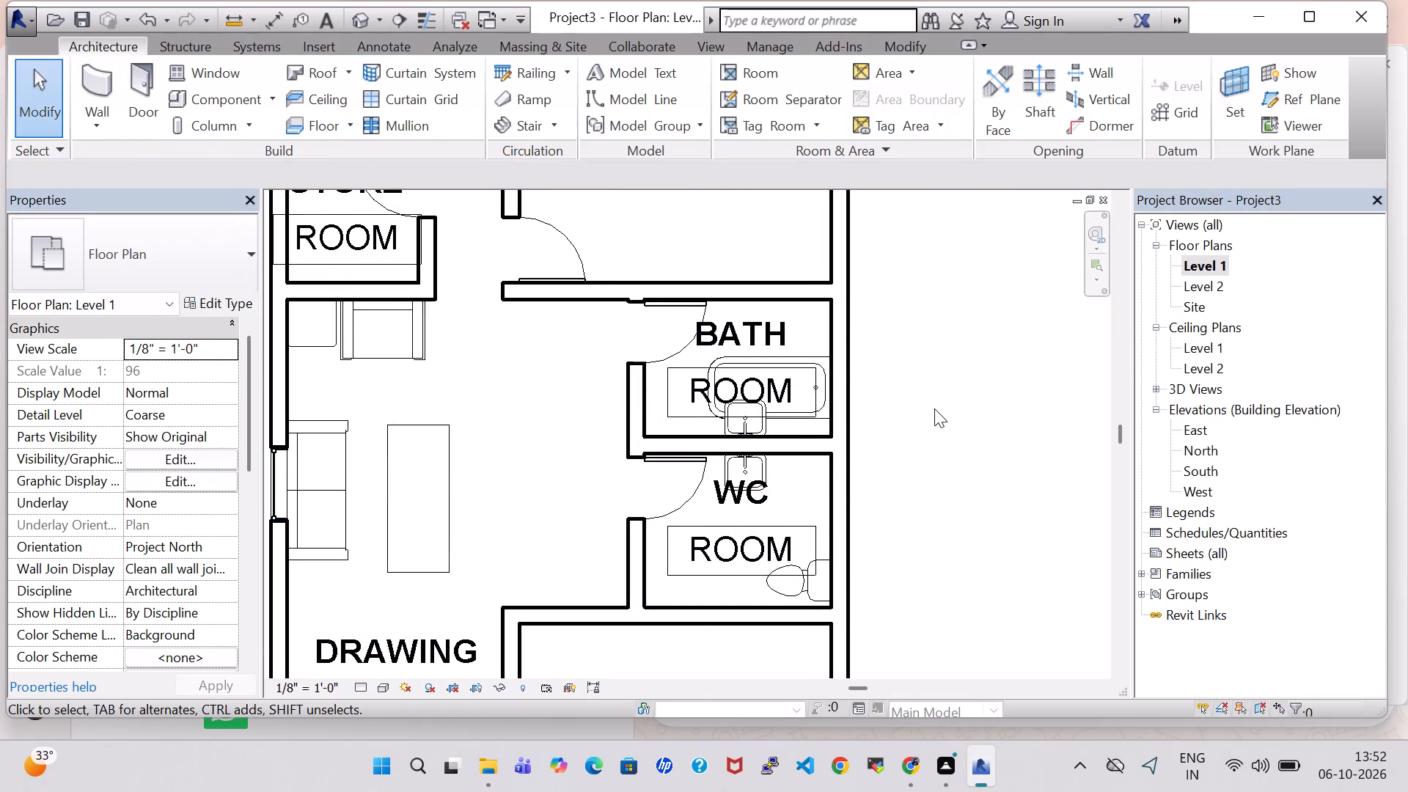
In the 3D view, nudge the bathtub away from the bath sink toward the wall shared with Bed Room 1.
click(353, 23)
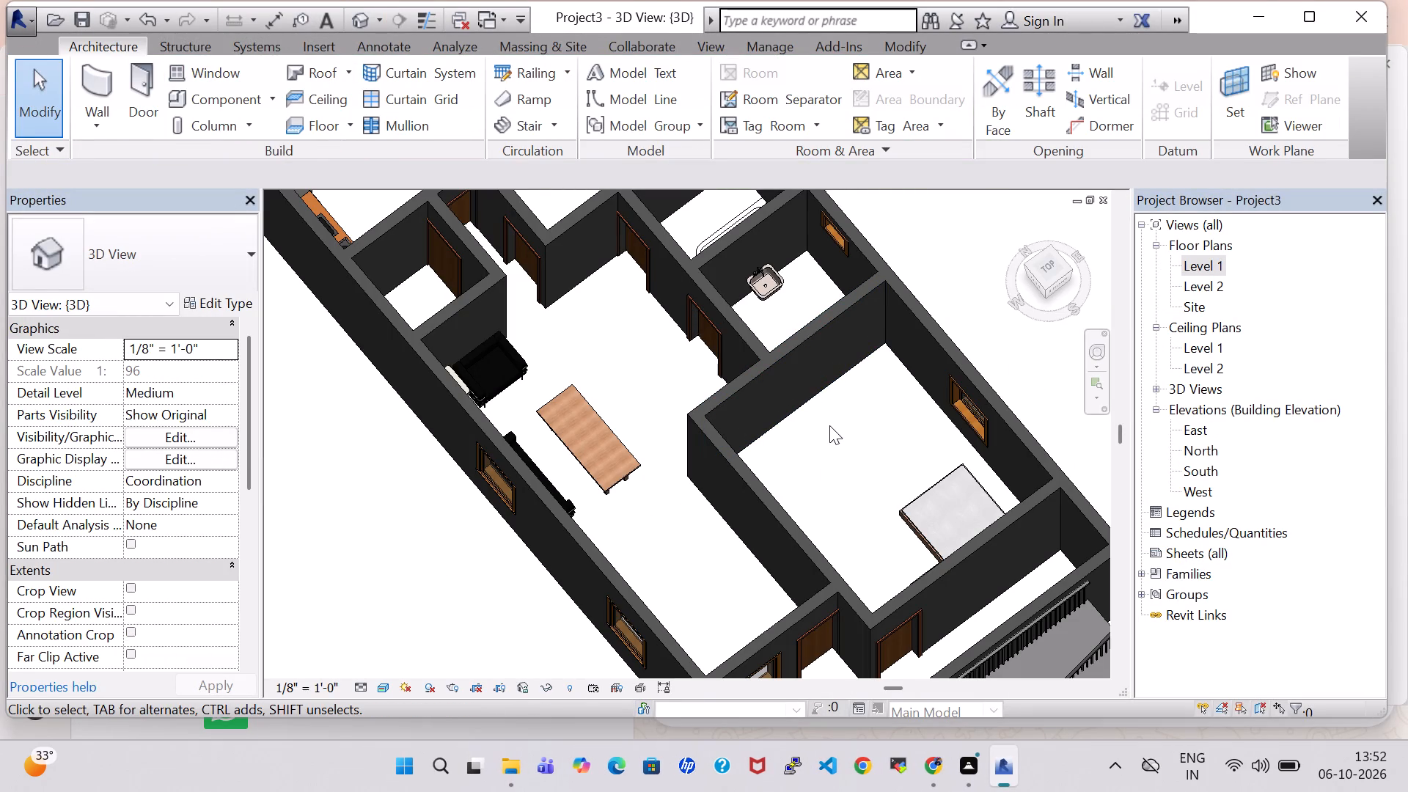
shift+middle_drag(829, 427, 972, 373)
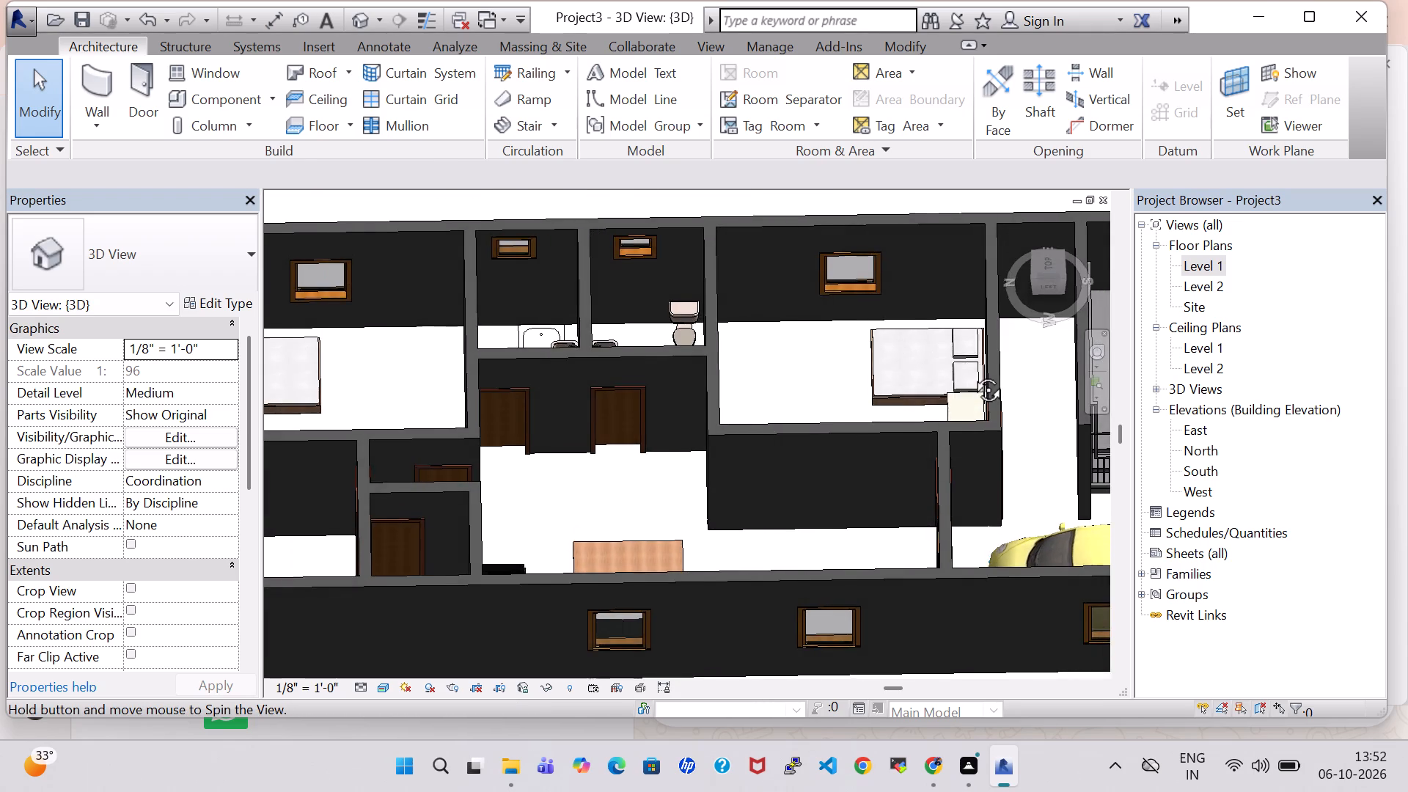
shift+middle_drag(972, 373, 975, 477)
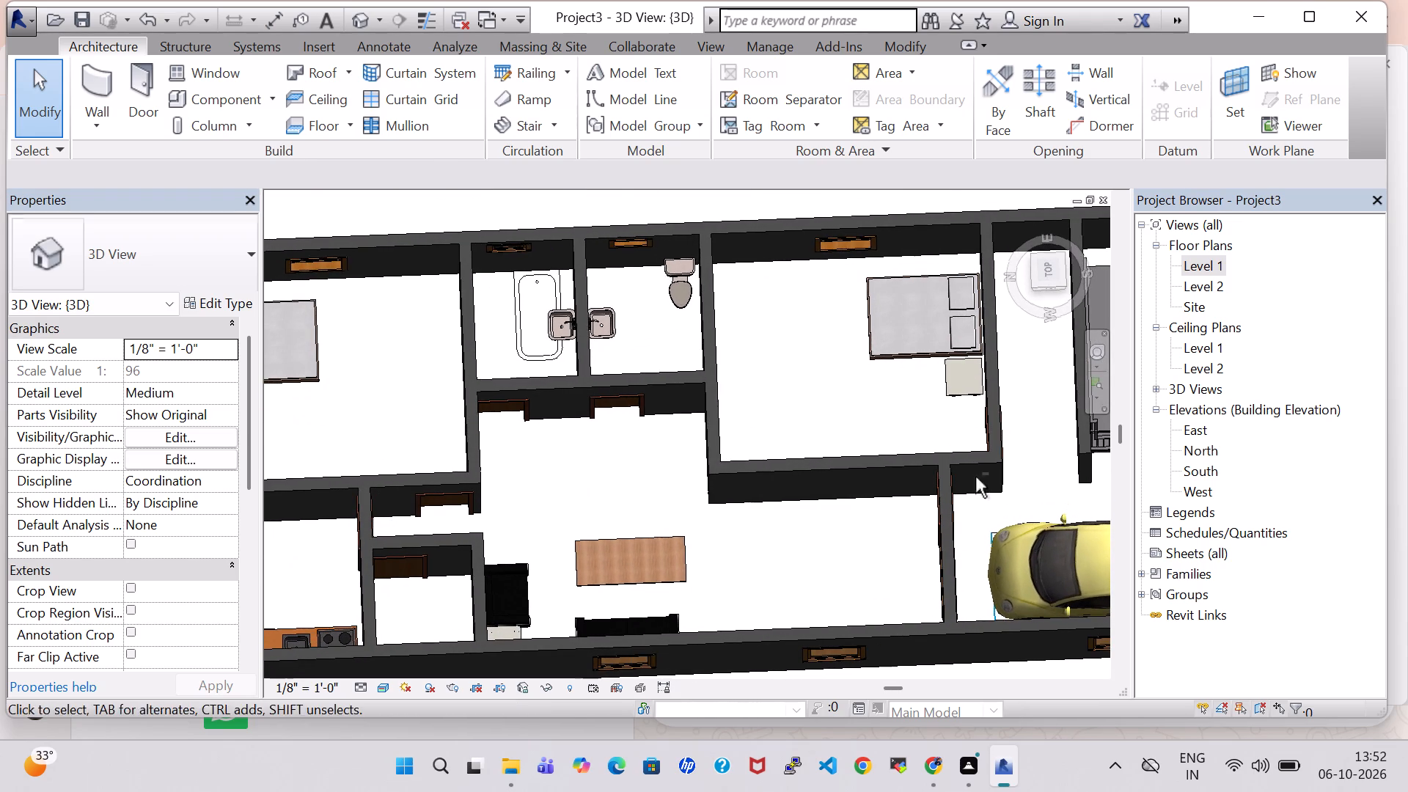
click(533, 288)
key(Left)
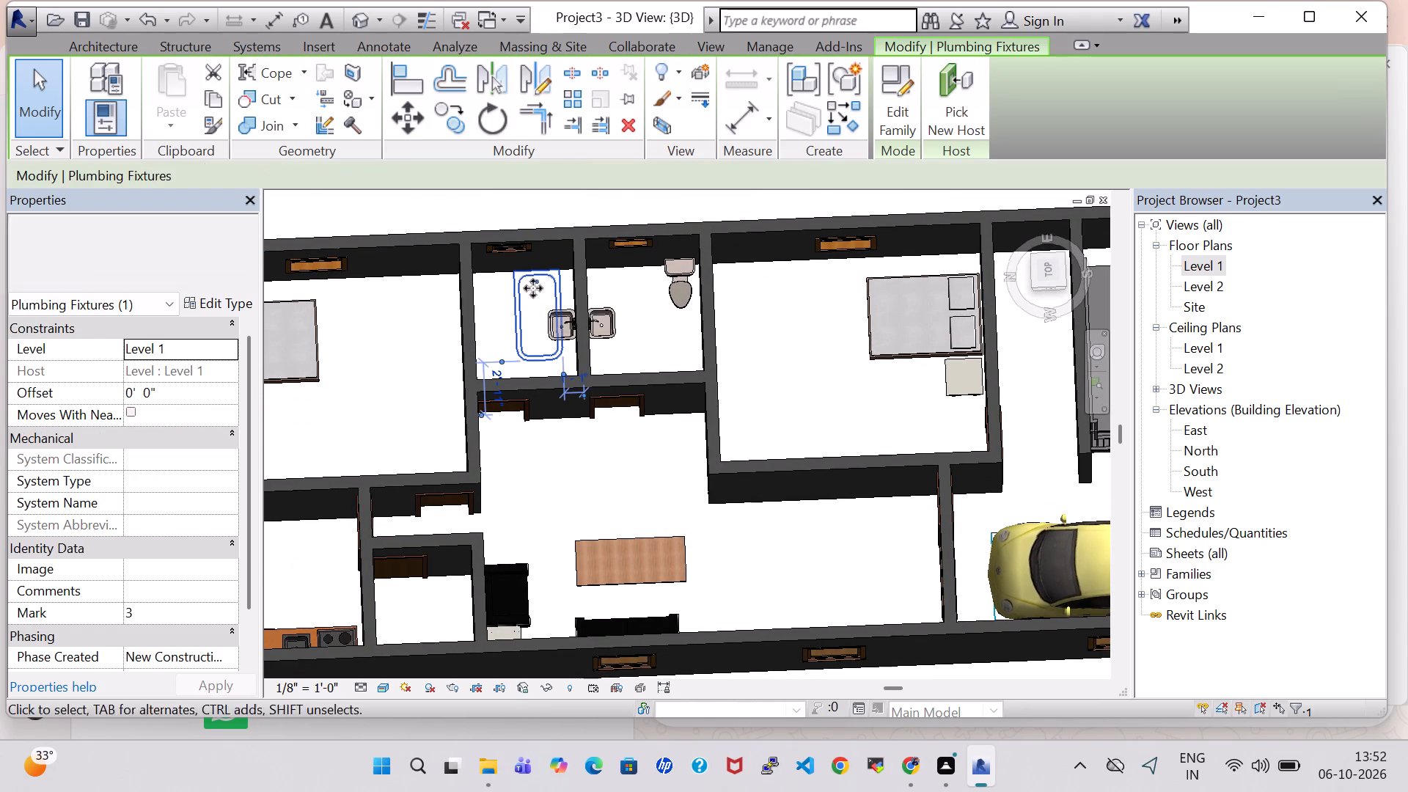
key(Left)
key(Left)
key(Left)
key(Left)
key(Left)
key(Left)
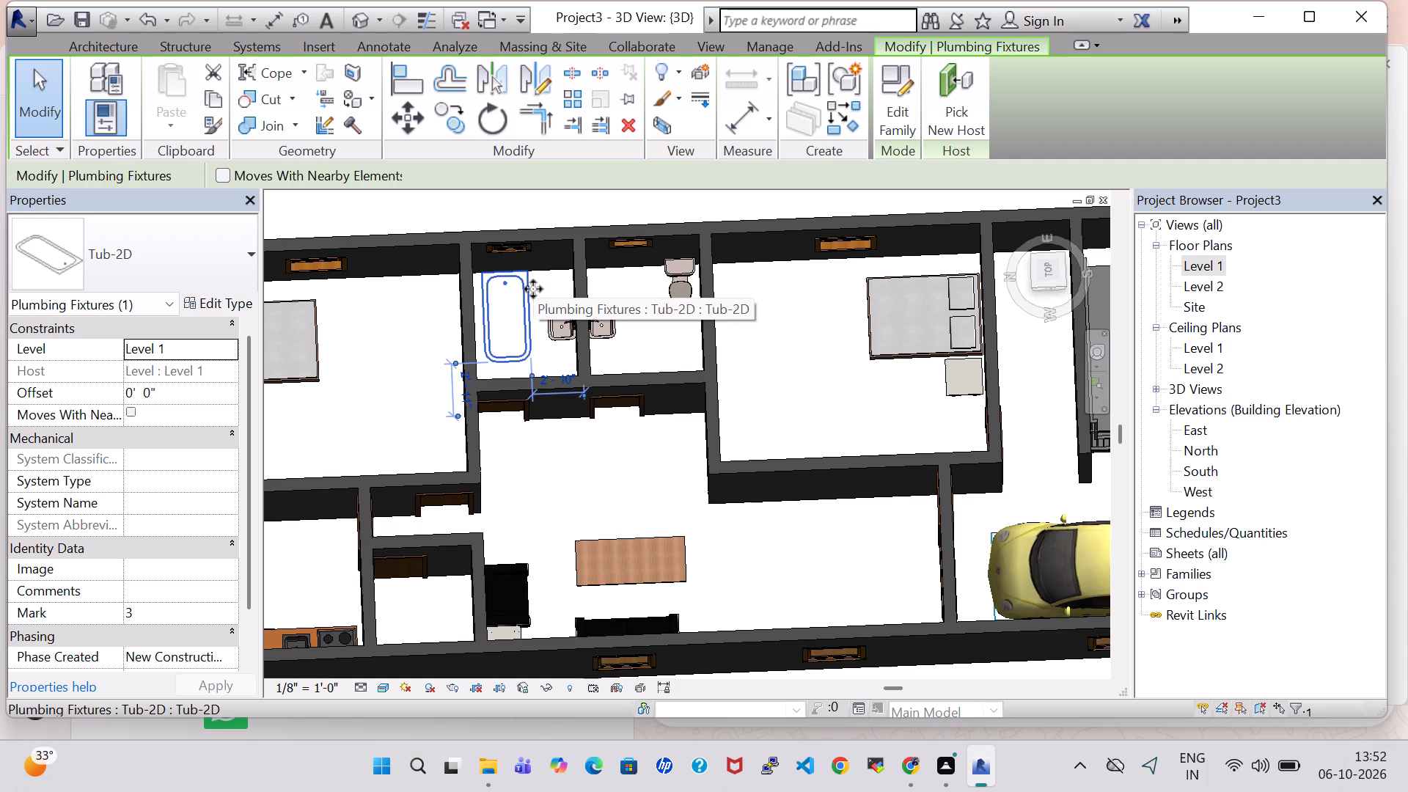
Nudge the bath's vanity sink along the WC partition toward the door-side wall.
click(565, 329)
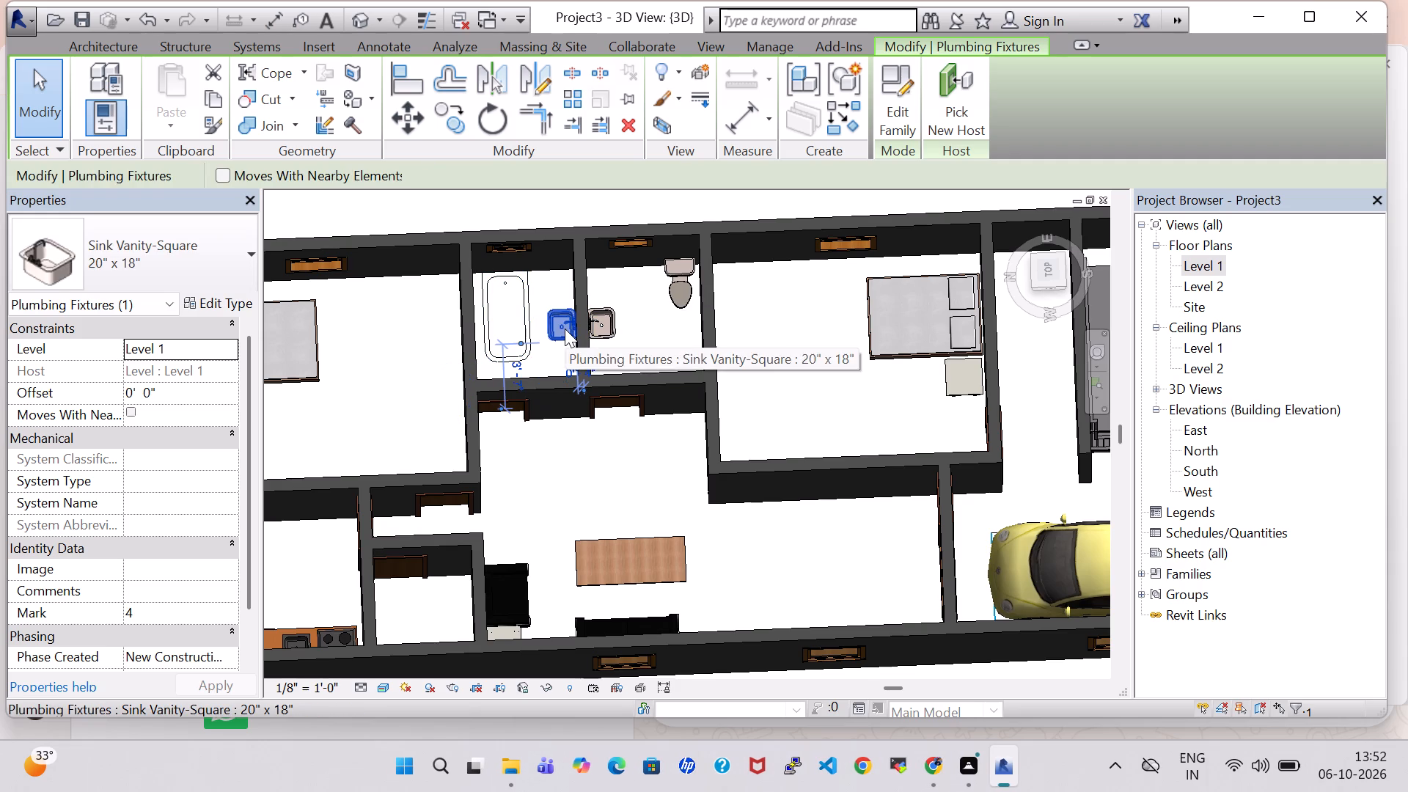
key(Down)
key(Down)
key(Down)
key(Down)
key(Down)
key(Down)
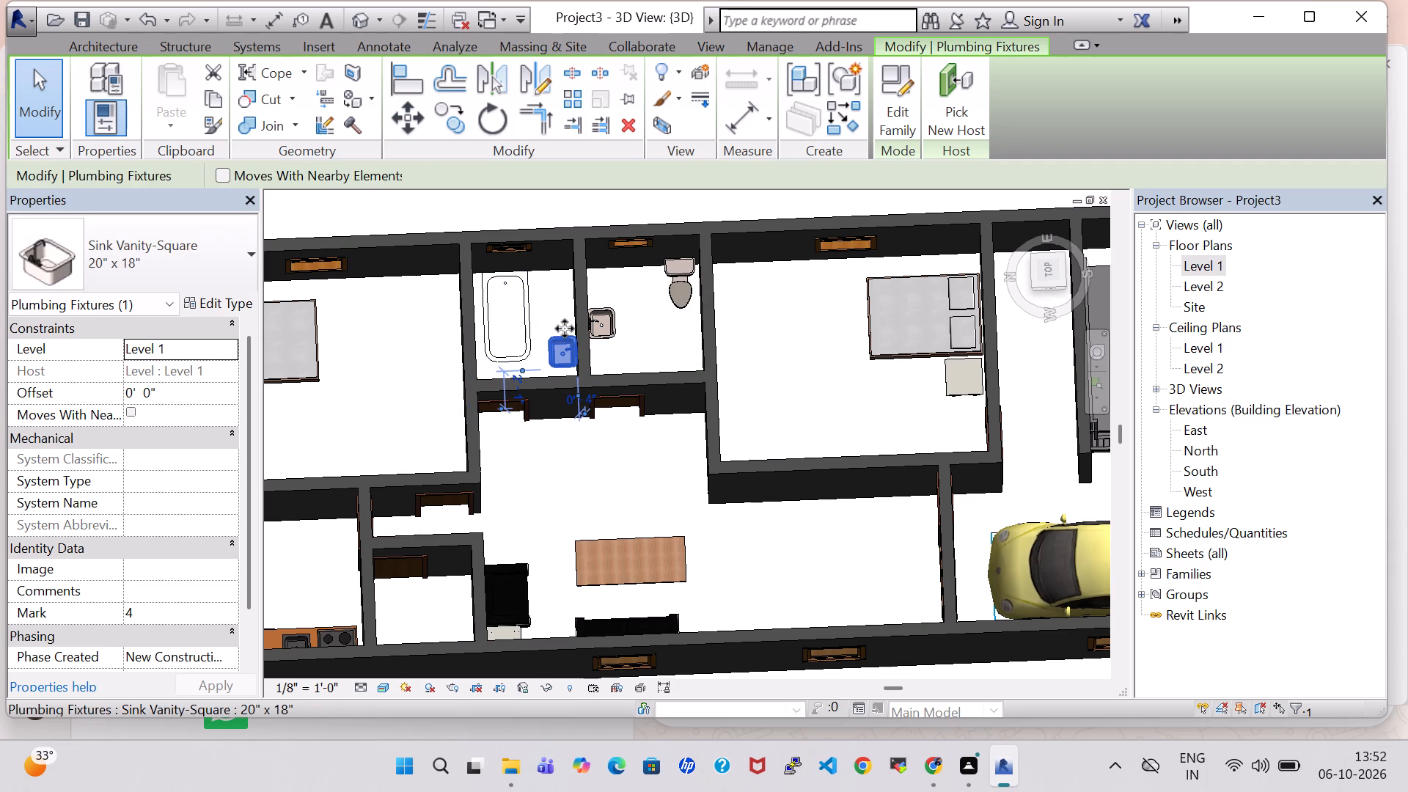
Nudge the WC's vanity sink slightly along the bath partition toward the outer window wall.
click(609, 326)
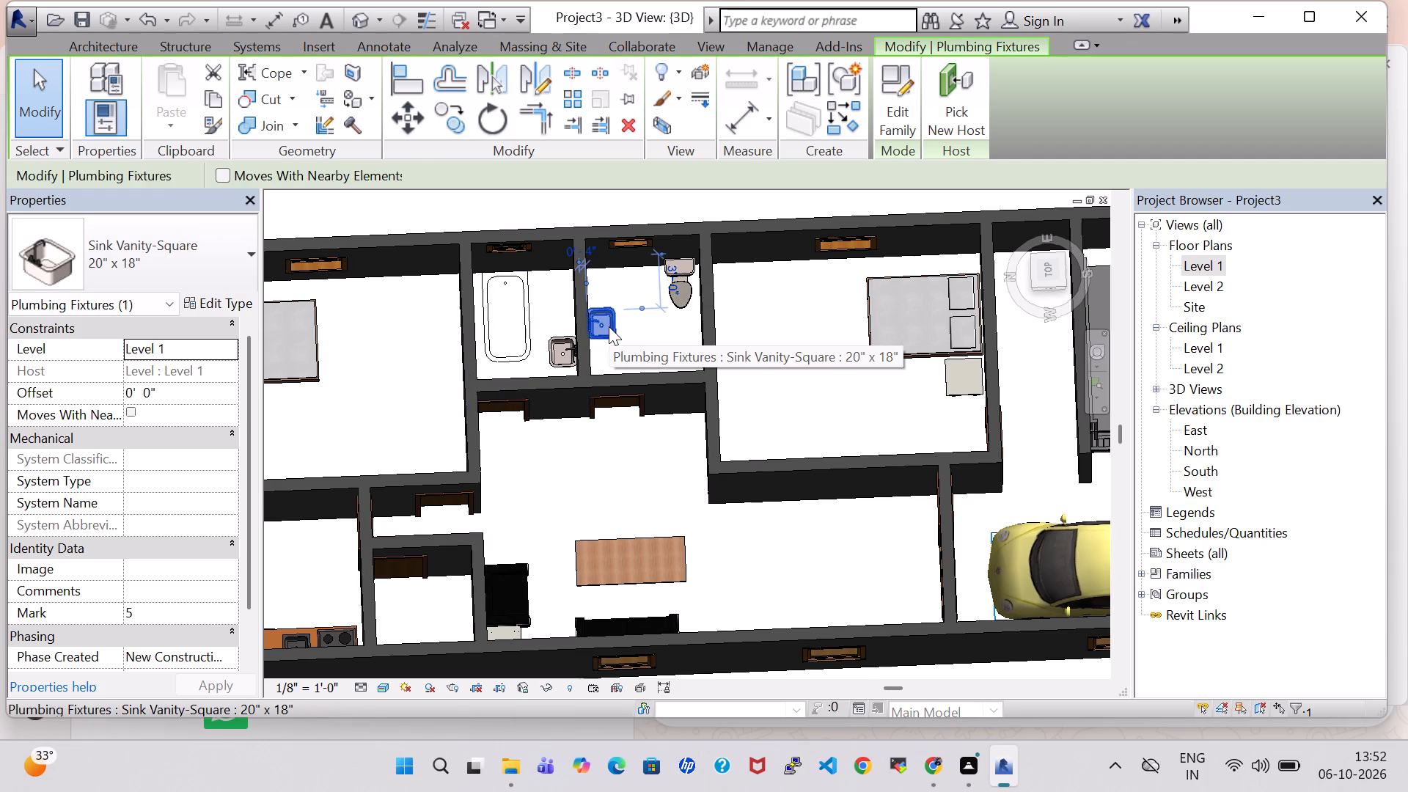
key(Up)
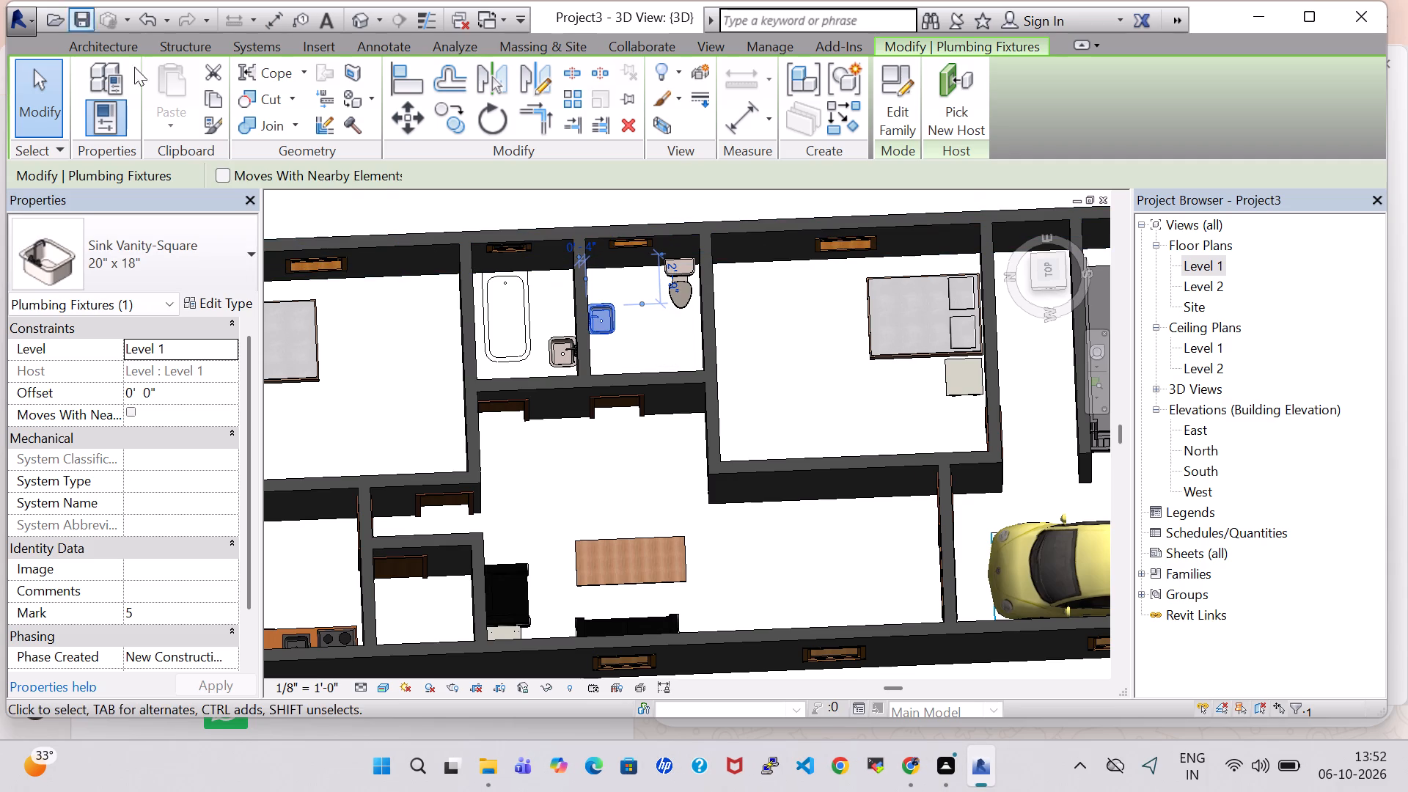
click(606, 320)
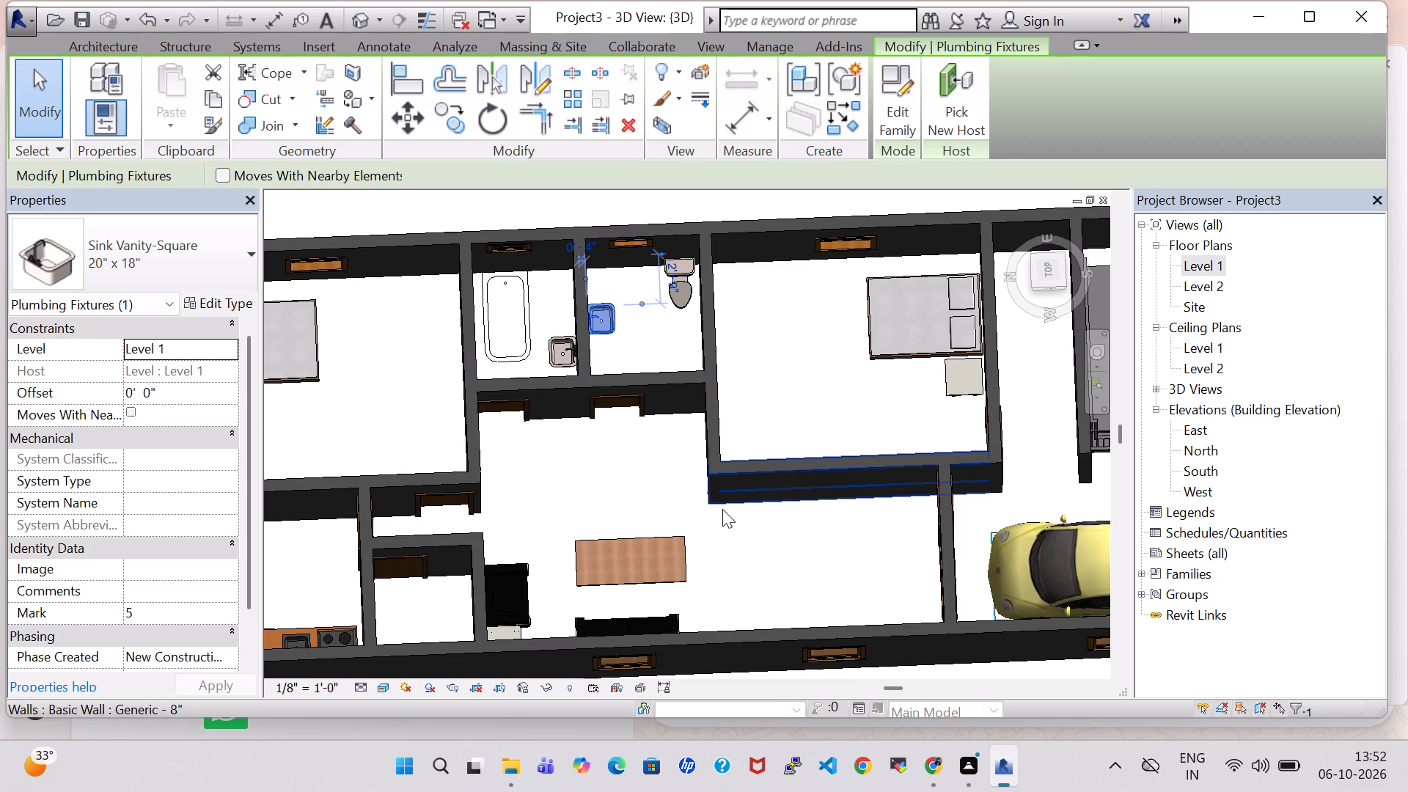
Nudge the bath's vanity sink along the WC partition toward the outer window wall, roughly in line with the WC sink.
shift+middle_drag(648, 465, 654, 351)
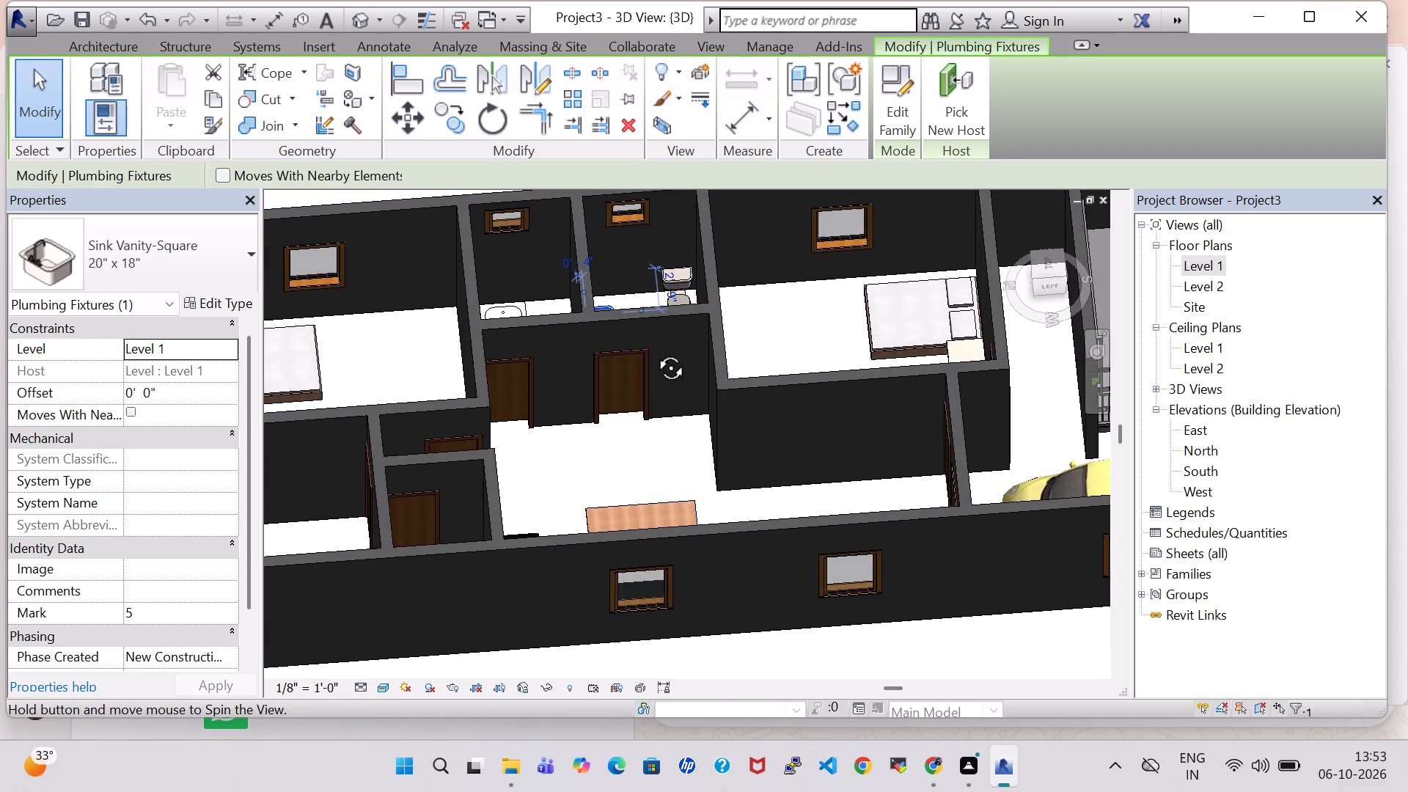
shift+middle_drag(654, 351, 643, 474)
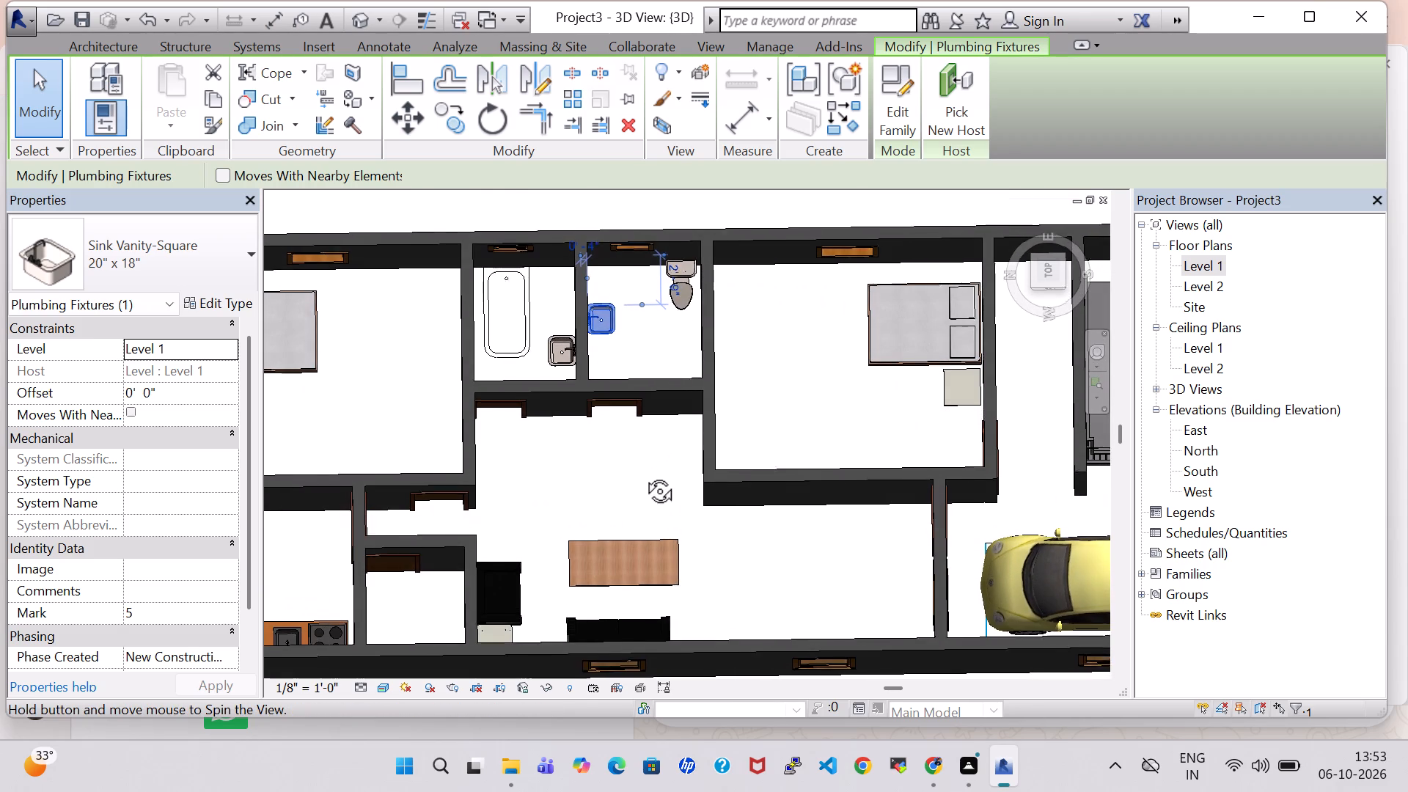
shift+middle_drag(643, 474, 661, 447)
shift+middle_click(661, 446)
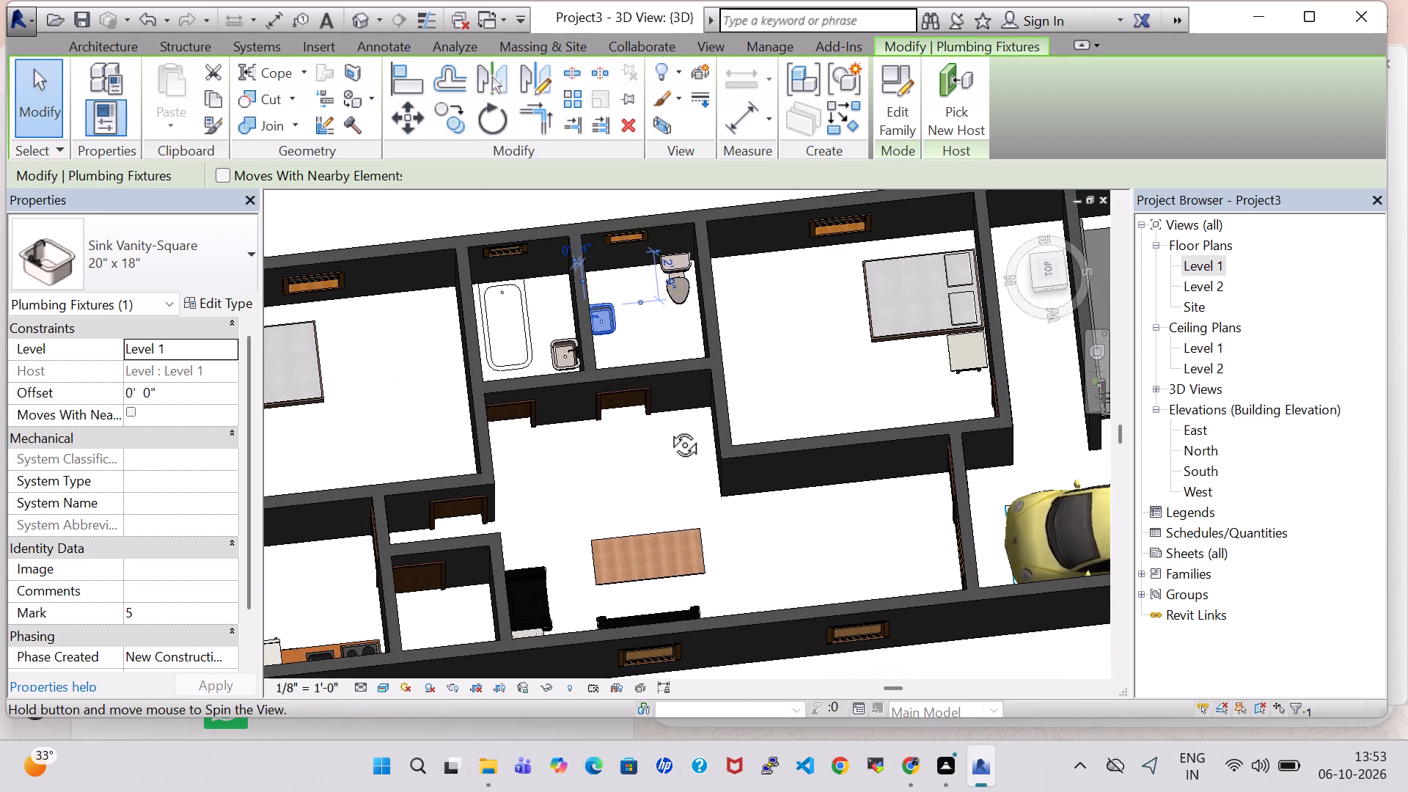
shift+middle_drag(653, 447, 628, 442)
shift+scroll(653, 447, up, 1)
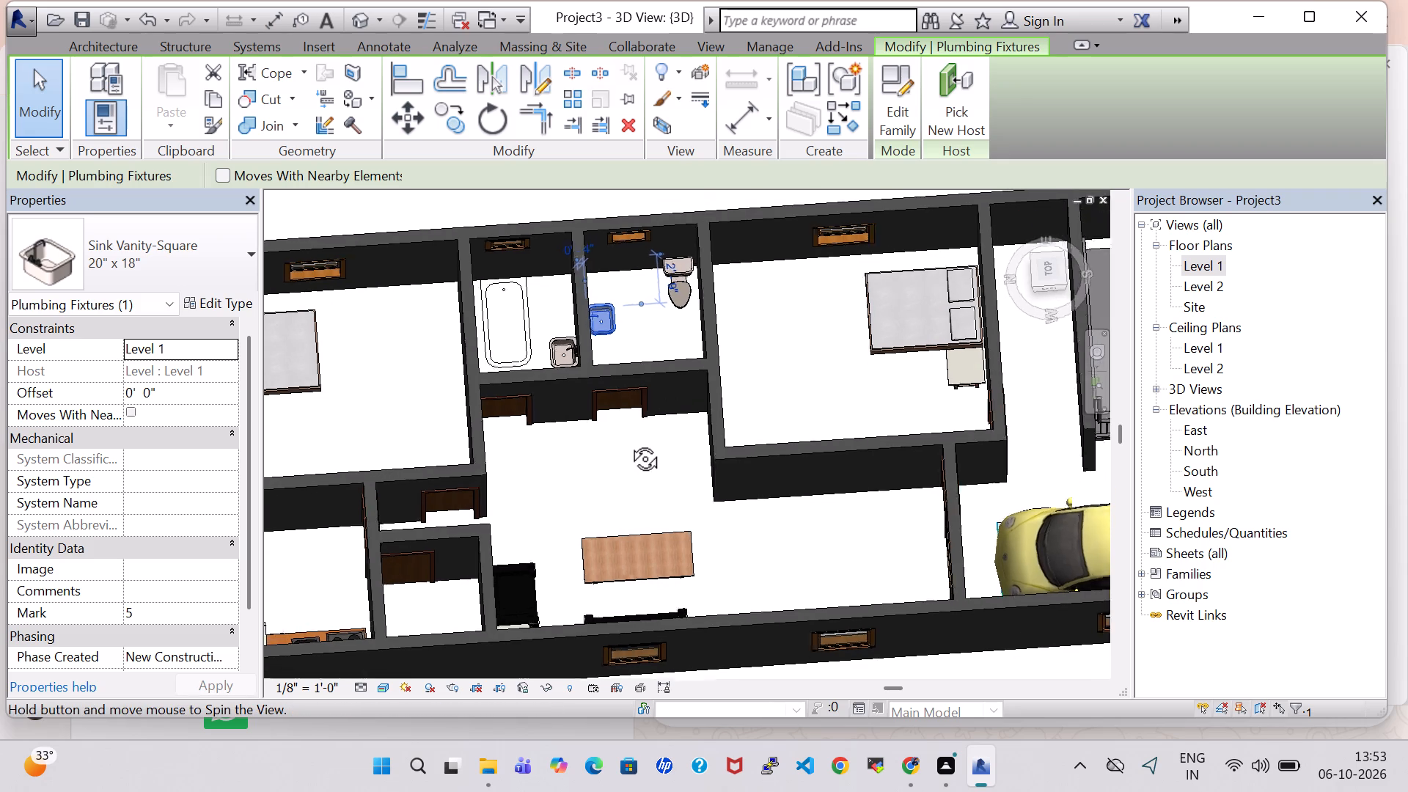
shift+middle_drag(628, 442, 625, 435)
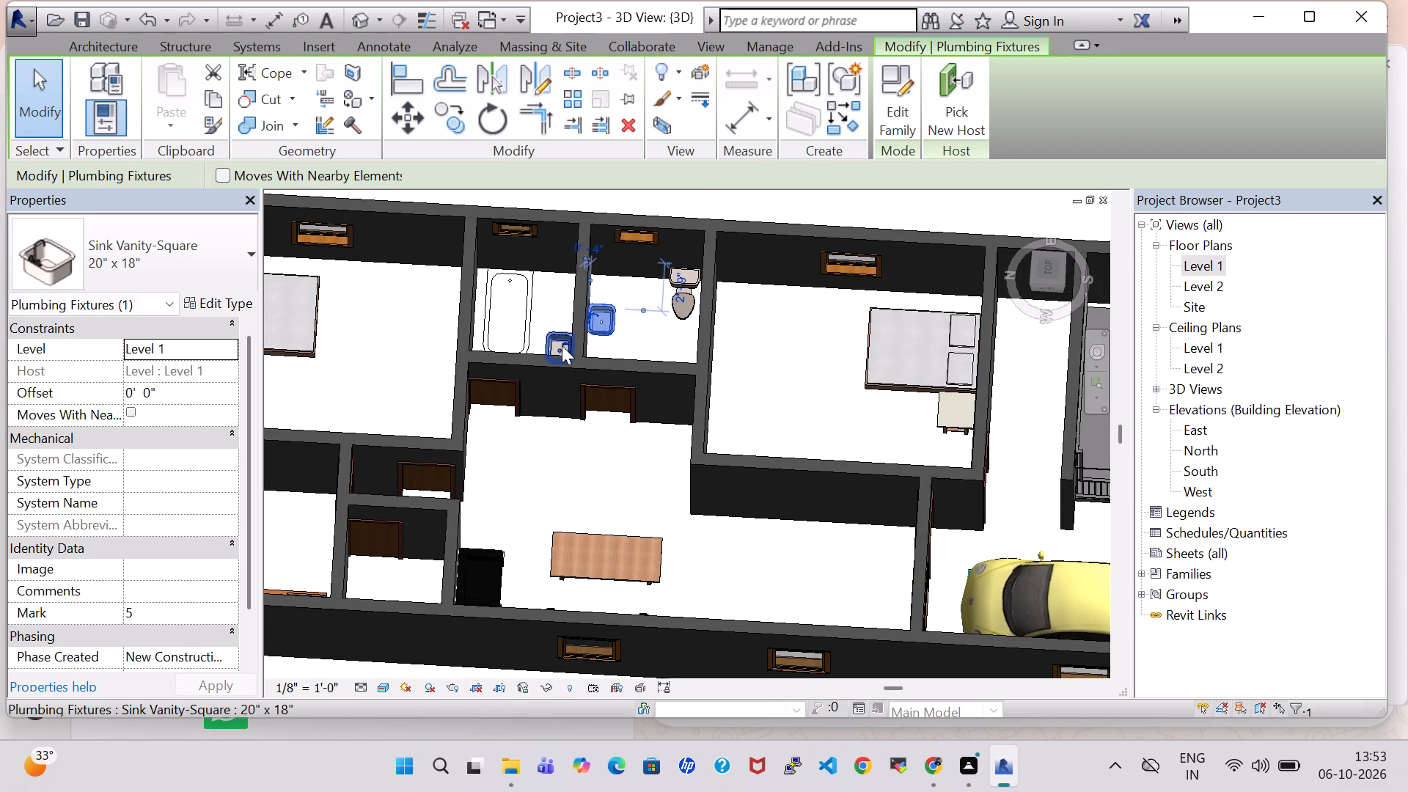
click(562, 345)
key(Up)
key(Up)
key(Up)
key(Up)
key(Up)
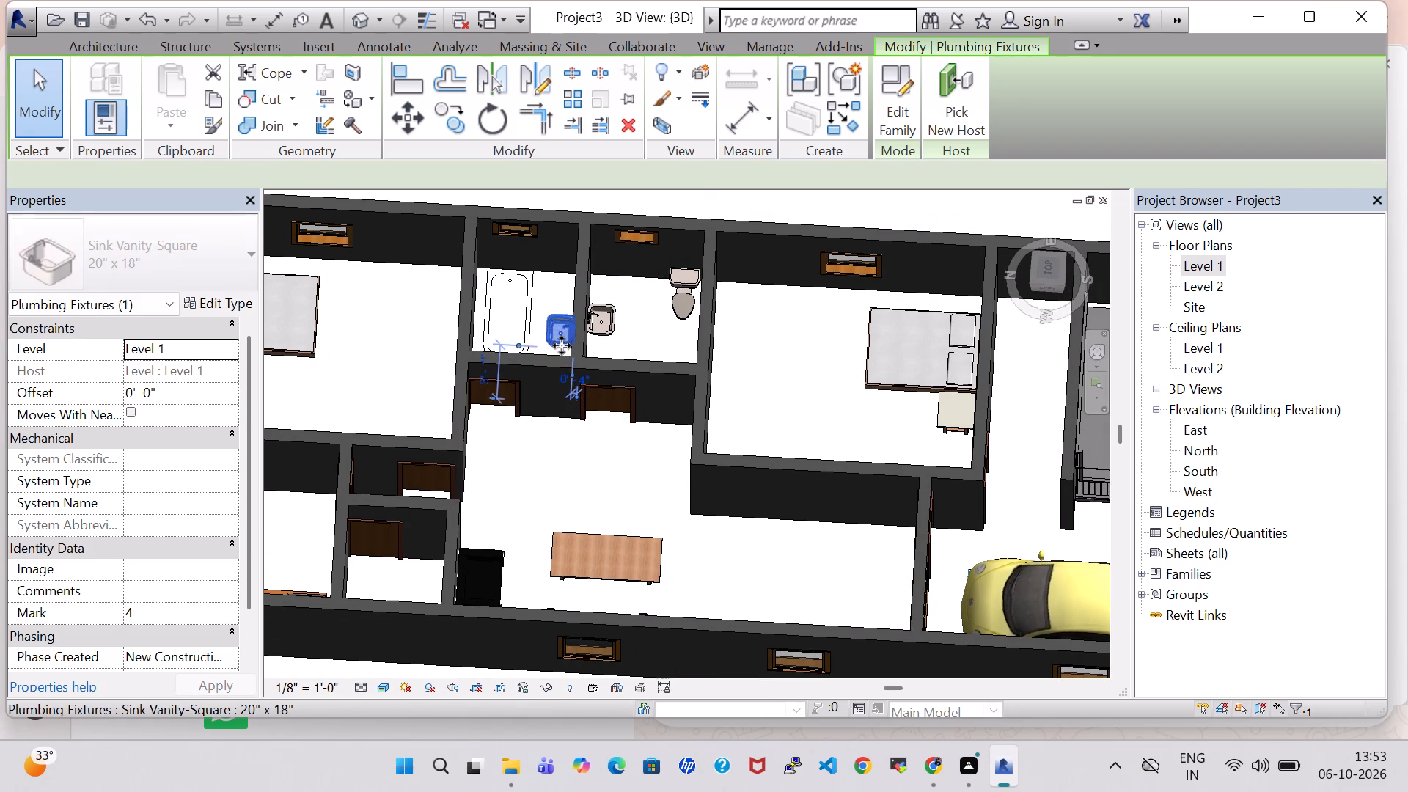
key(Up)
key(Up)
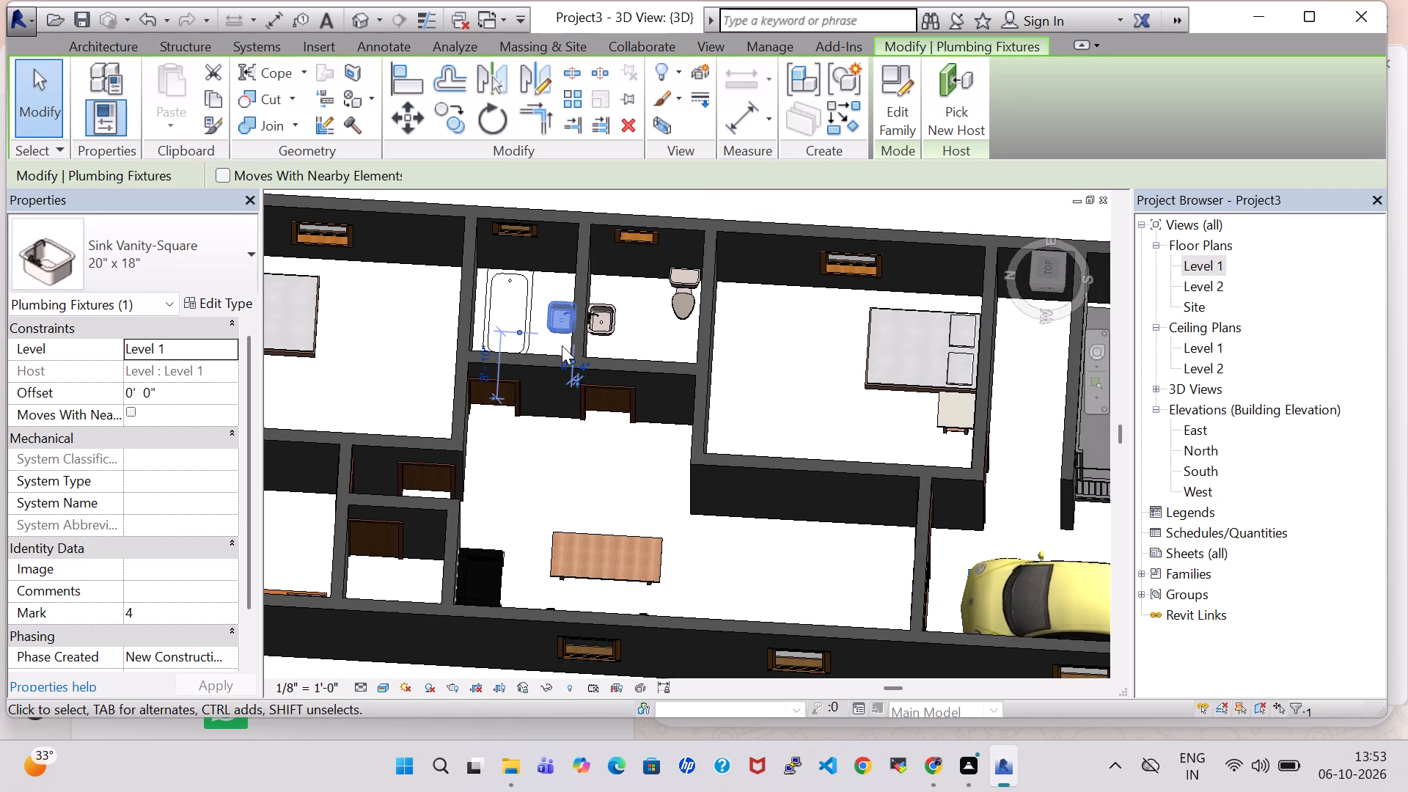
In the Level 1 floor plan, nudge the bathtub slightly toward the wall shared with Bed Room 1.
double_click(1200, 260)
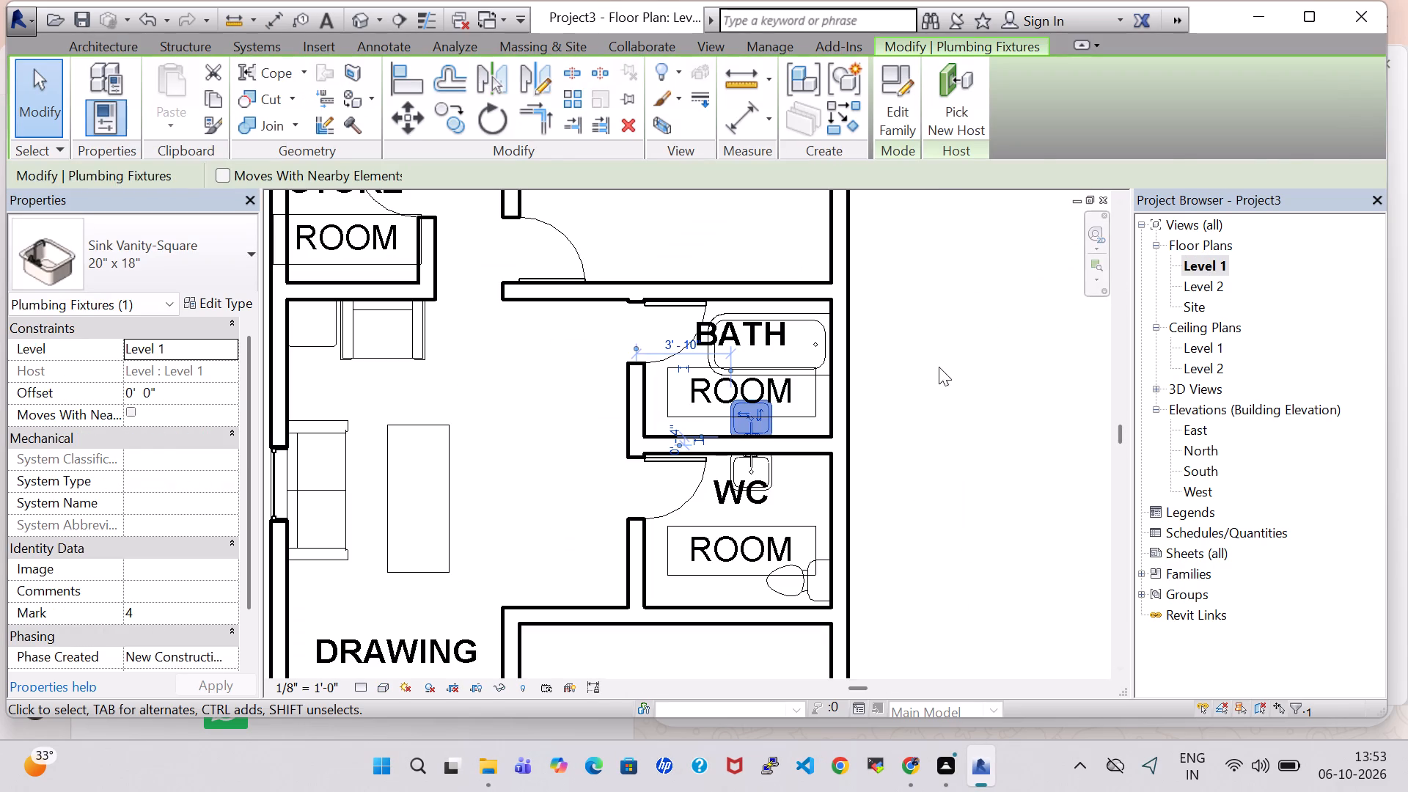
click(947, 407)
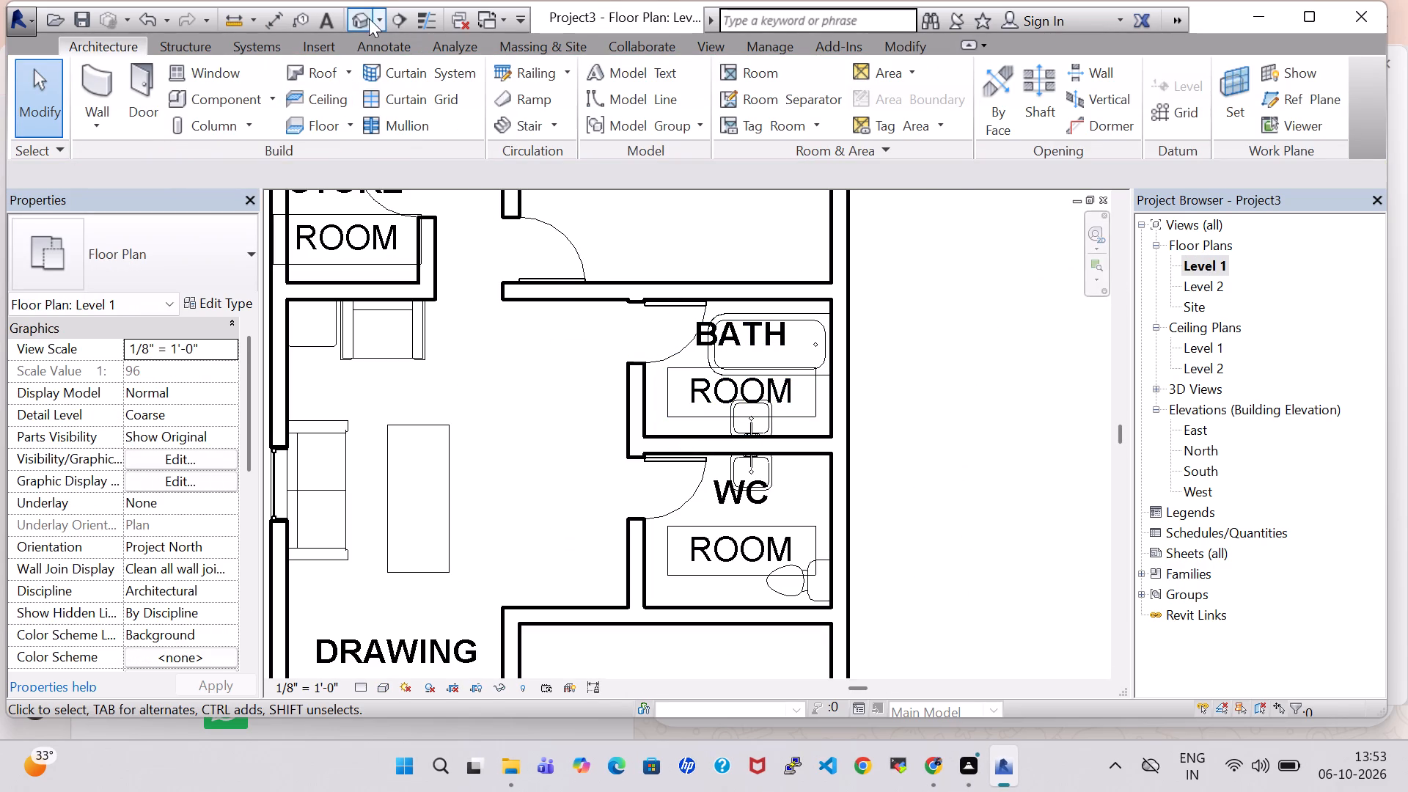
click(820, 345)
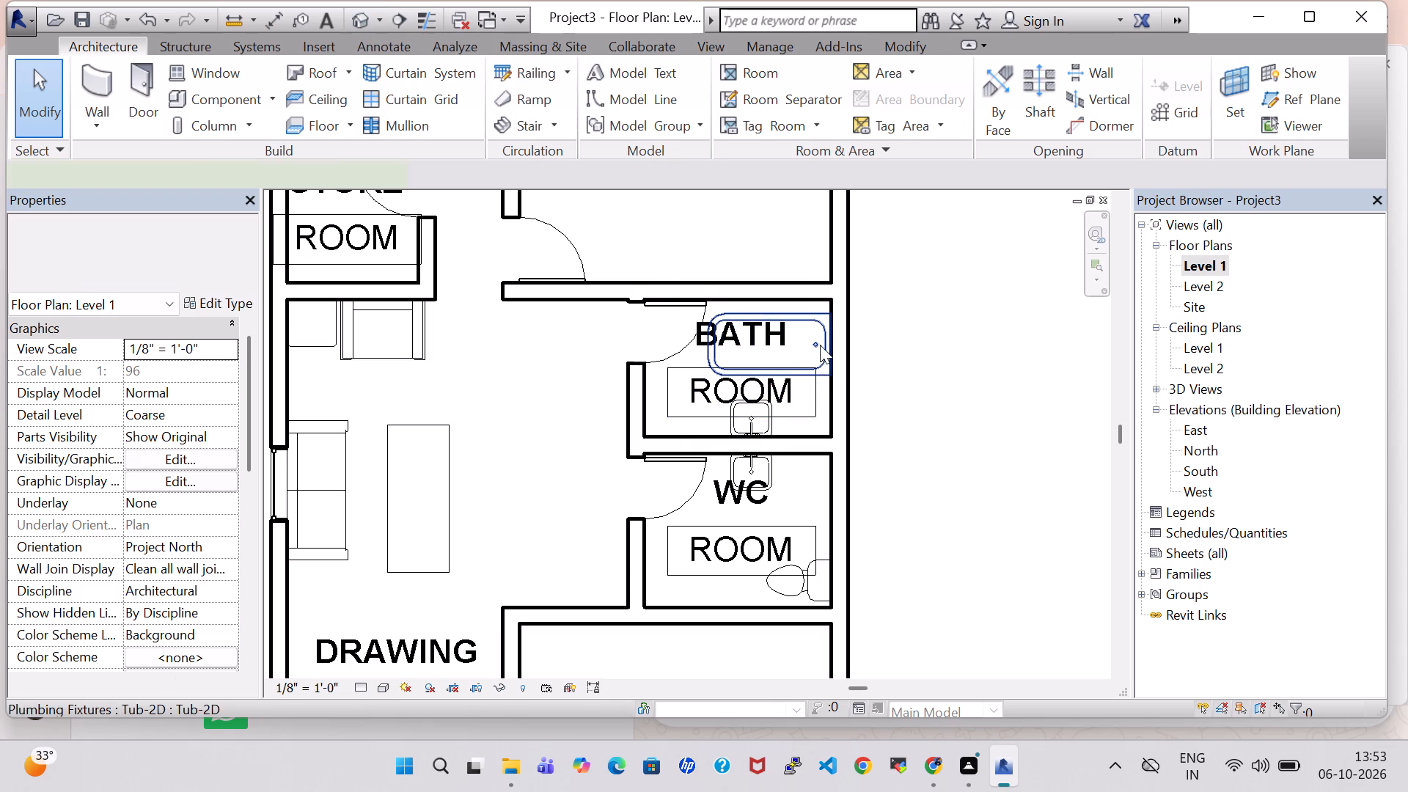
key(Up)
key(Up)
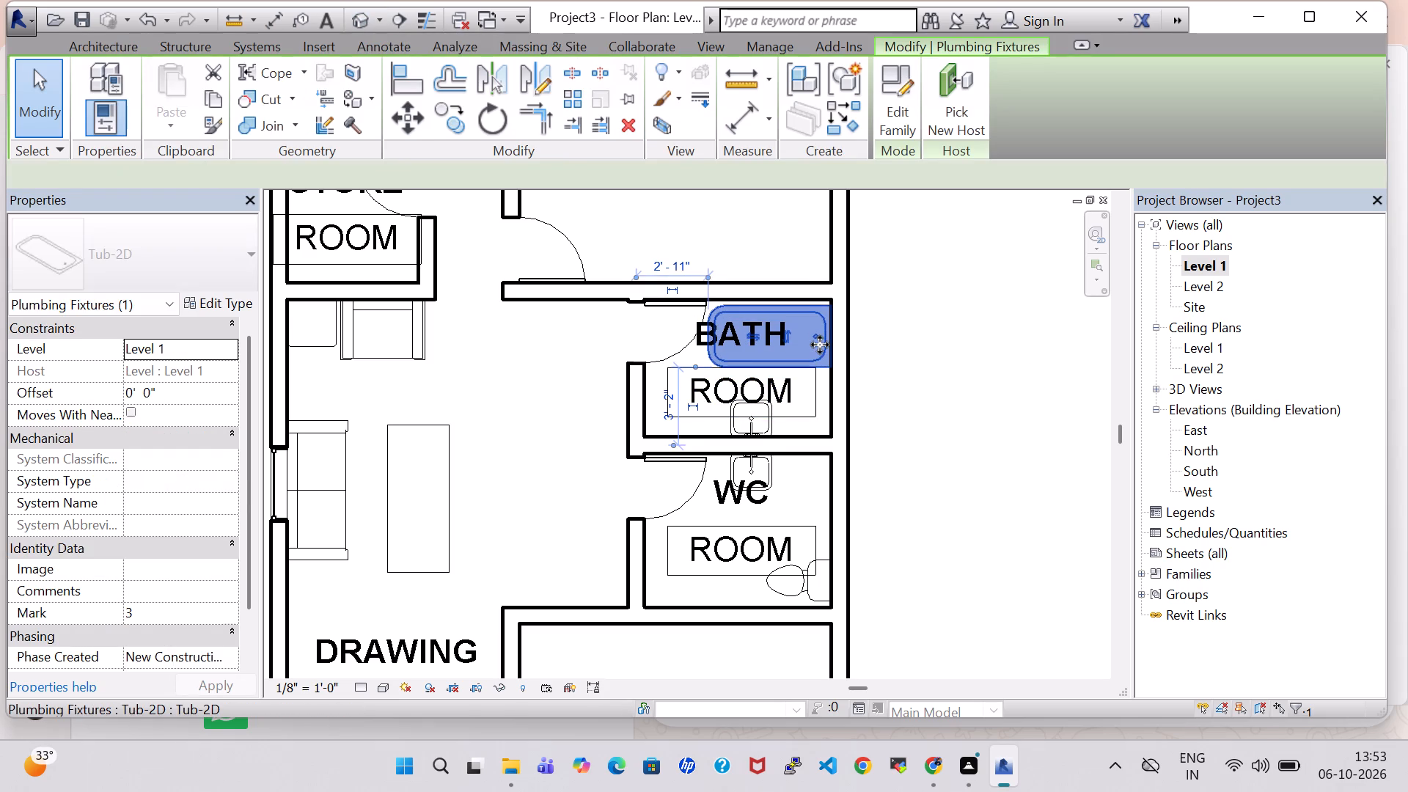
key(Up)
key(Down)
key(Down)
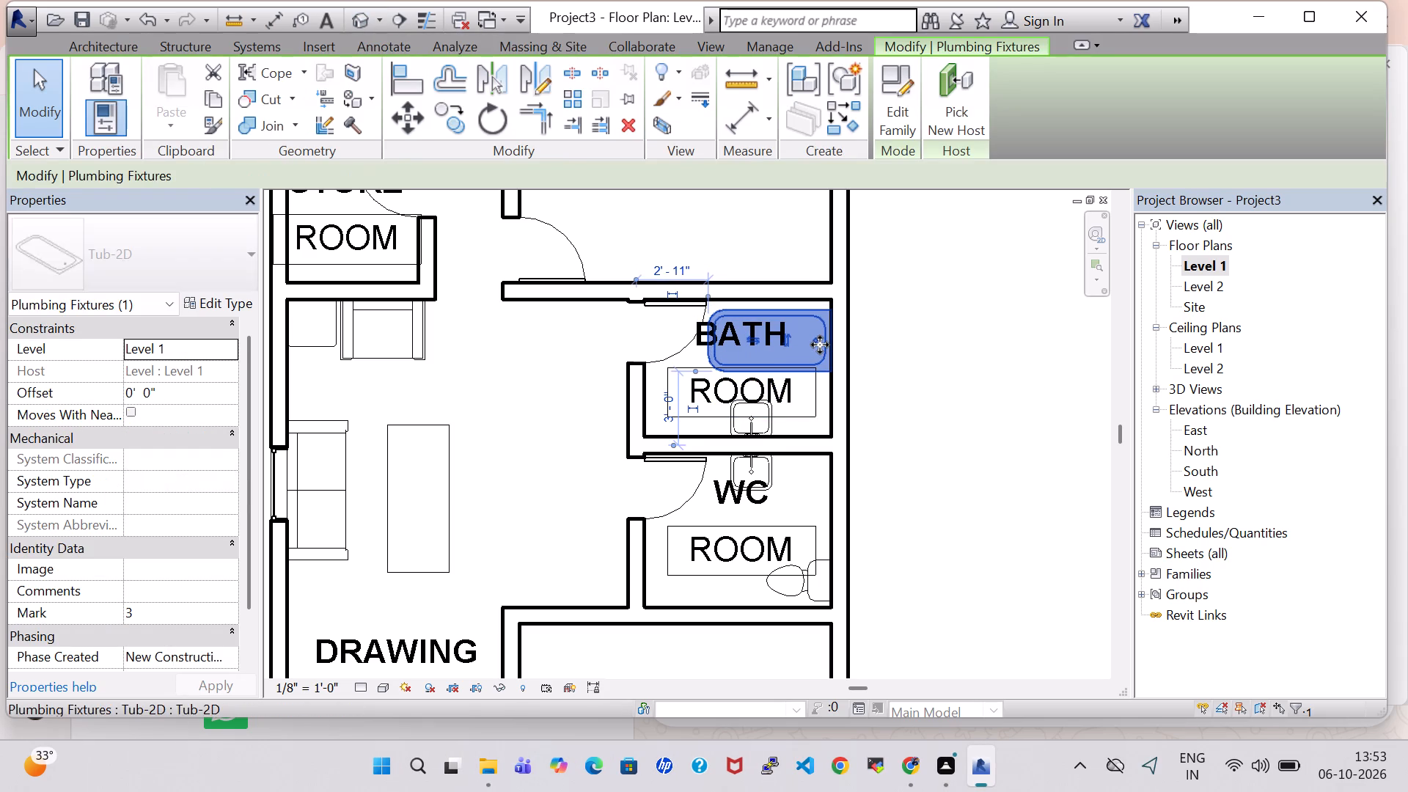
click(1007, 397)
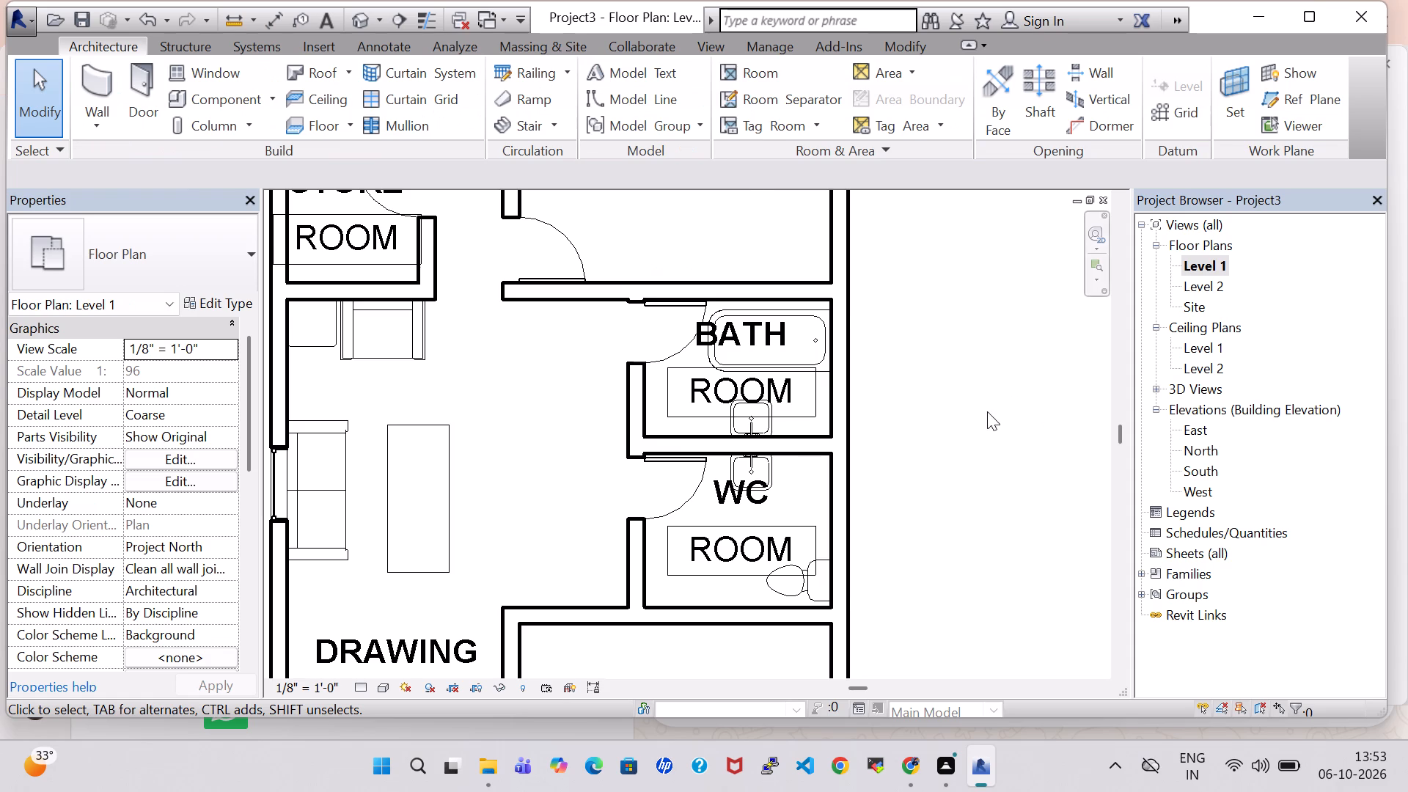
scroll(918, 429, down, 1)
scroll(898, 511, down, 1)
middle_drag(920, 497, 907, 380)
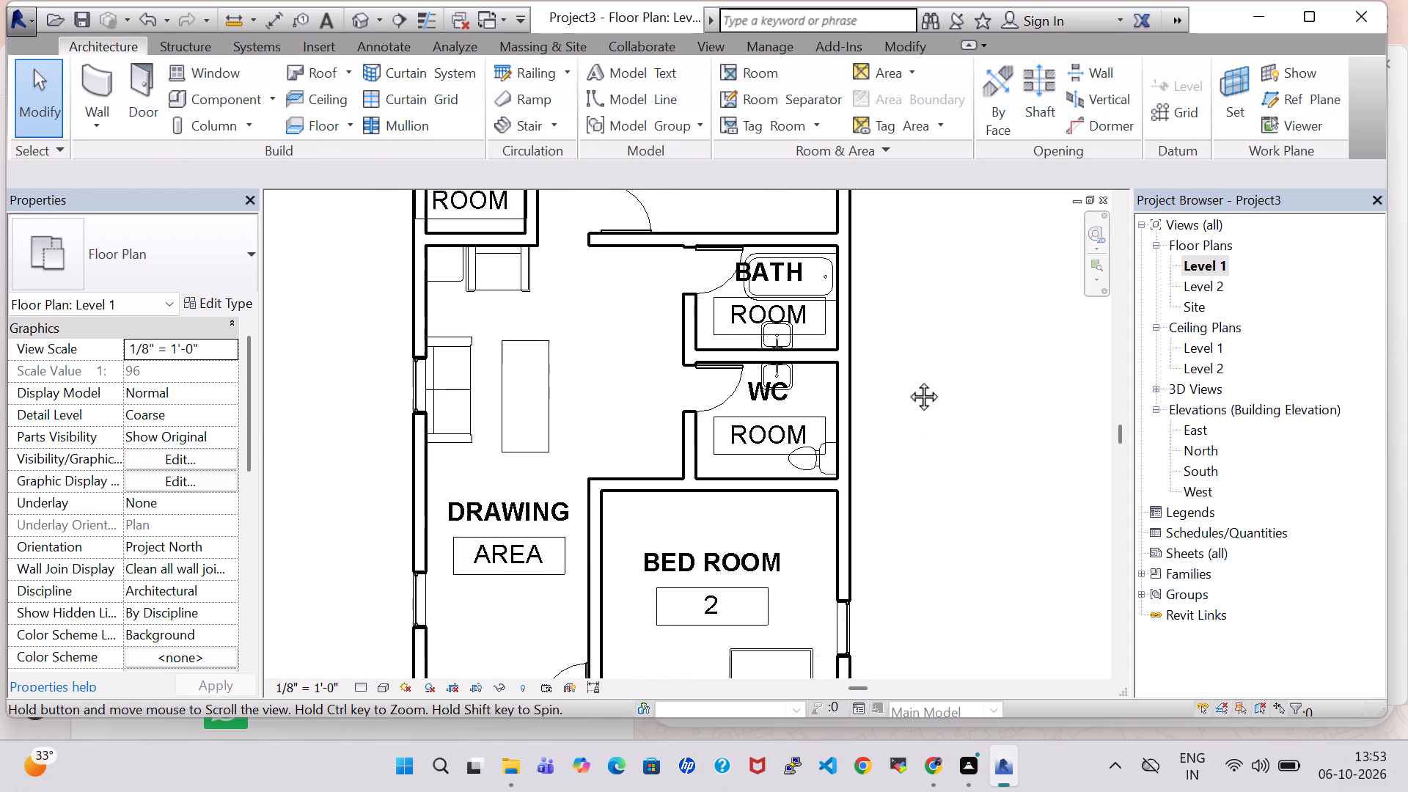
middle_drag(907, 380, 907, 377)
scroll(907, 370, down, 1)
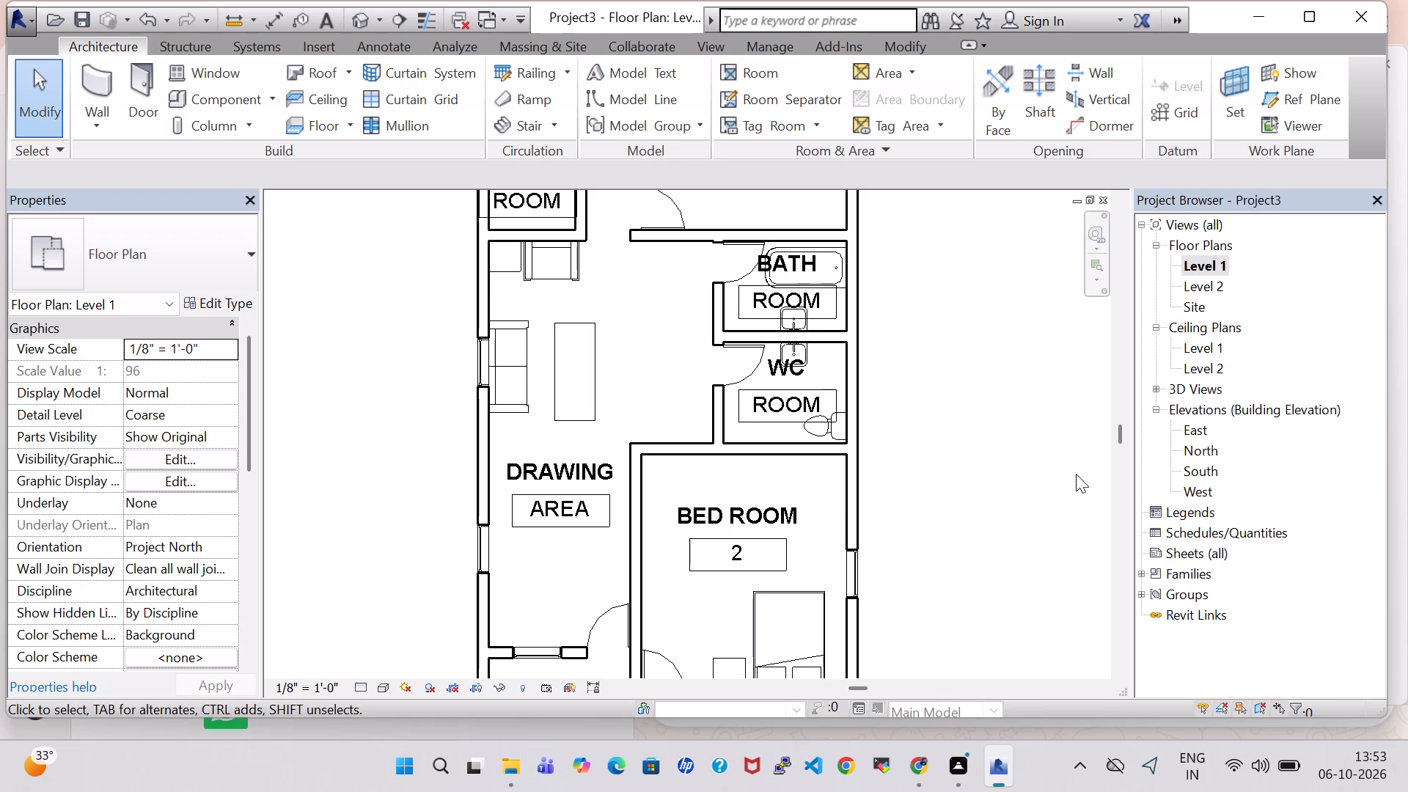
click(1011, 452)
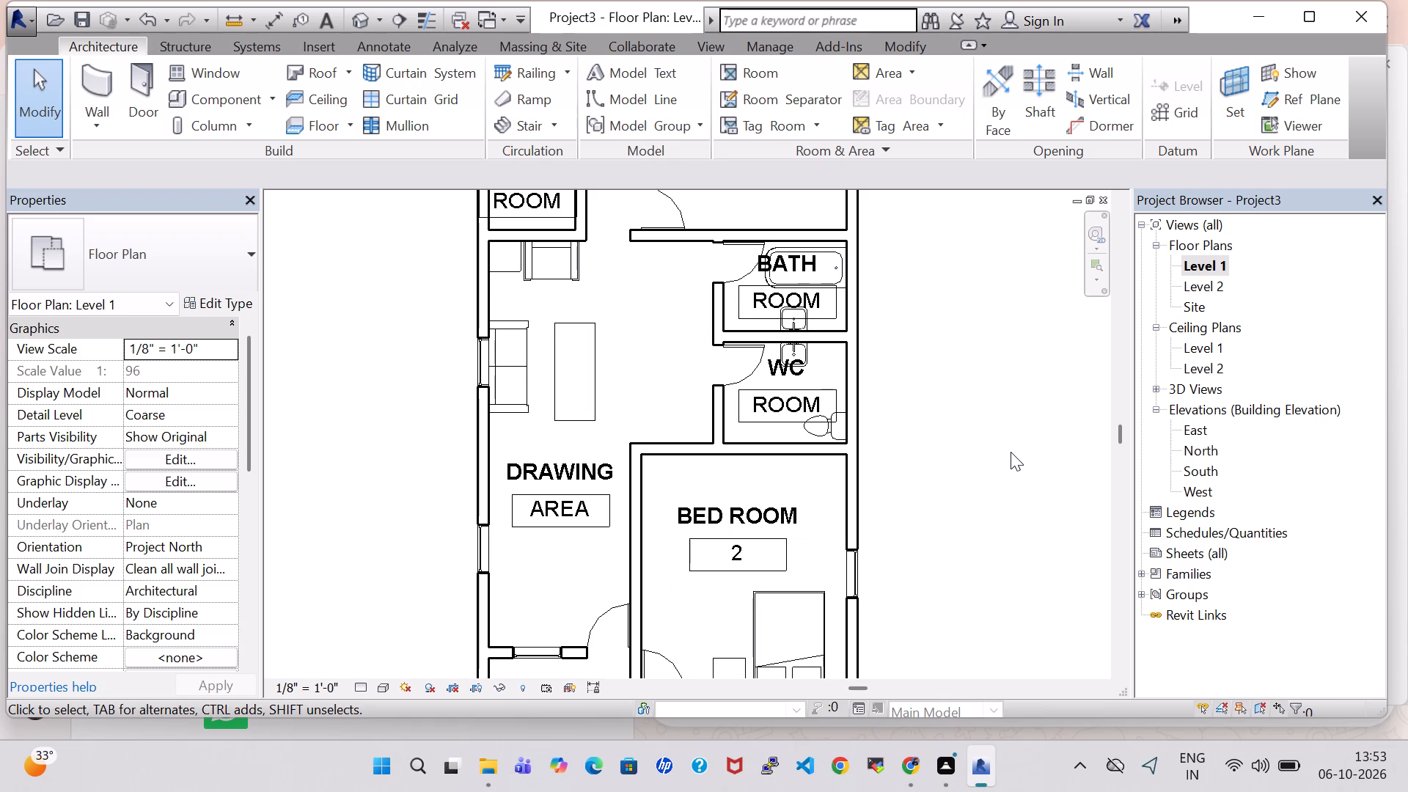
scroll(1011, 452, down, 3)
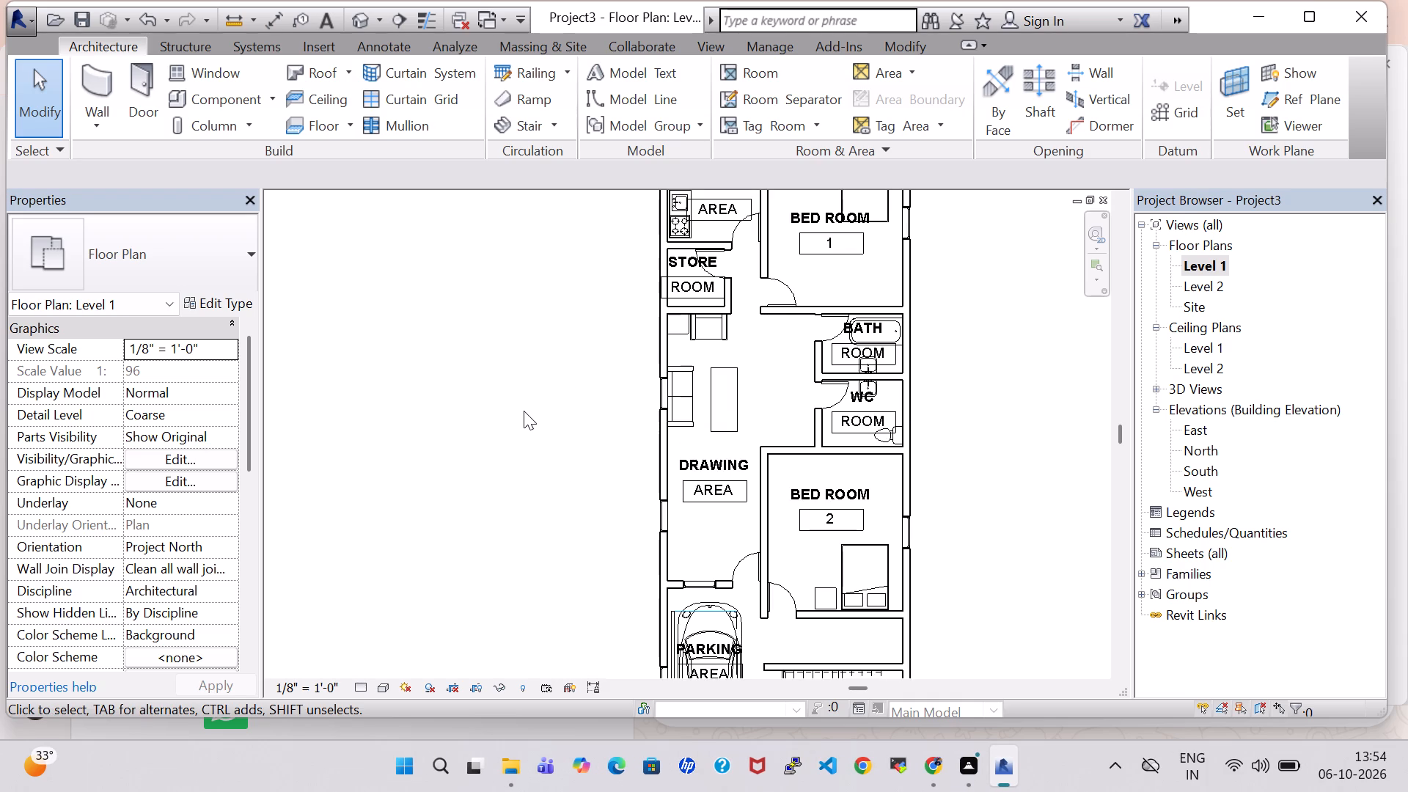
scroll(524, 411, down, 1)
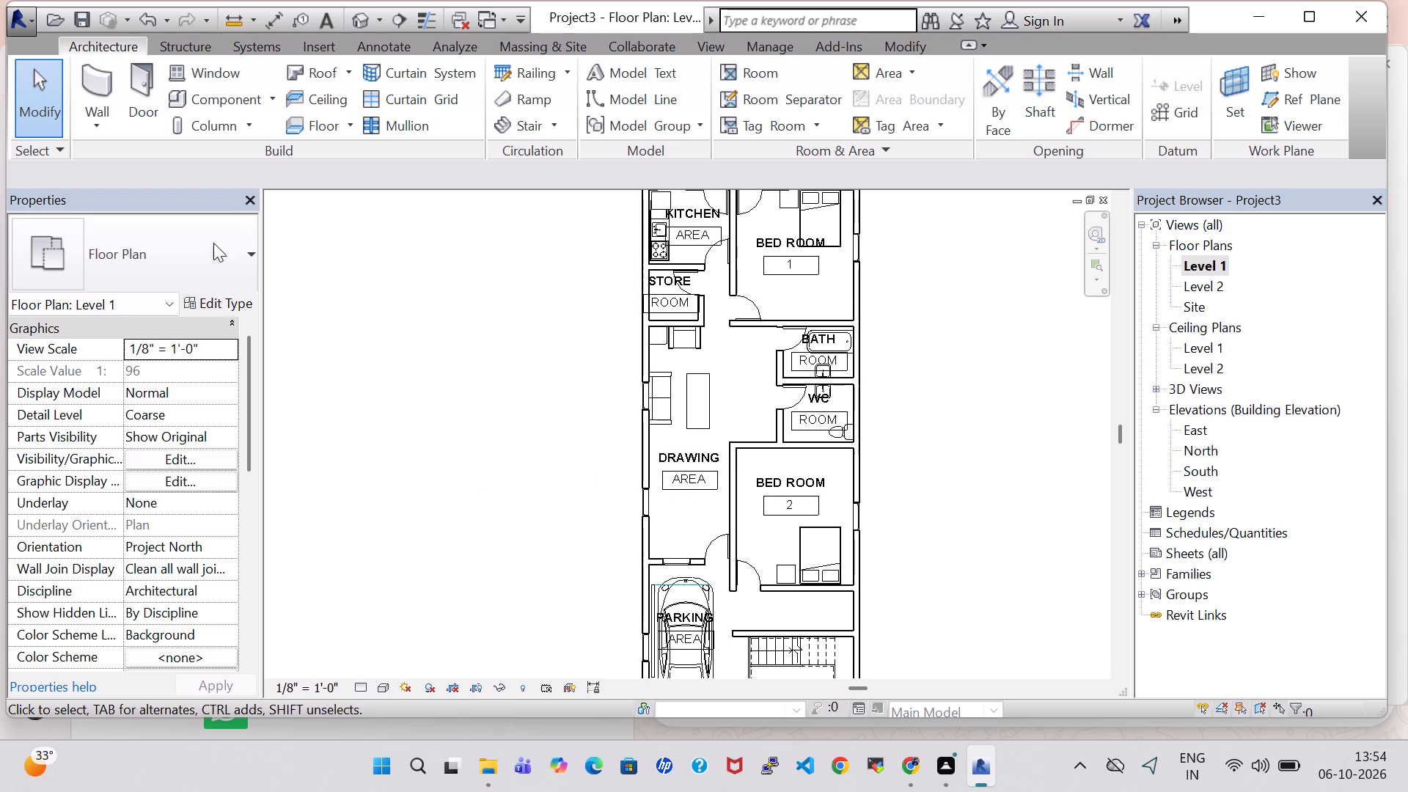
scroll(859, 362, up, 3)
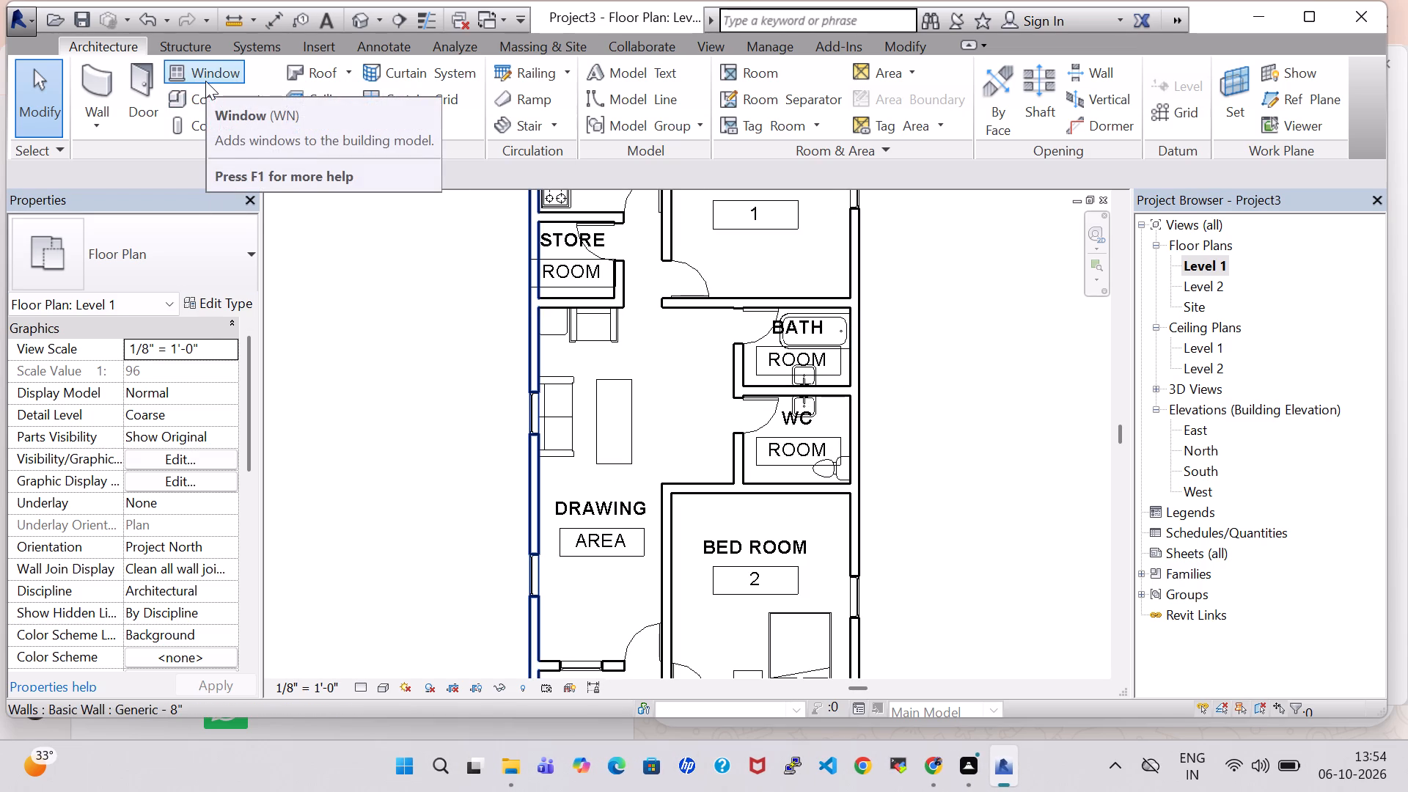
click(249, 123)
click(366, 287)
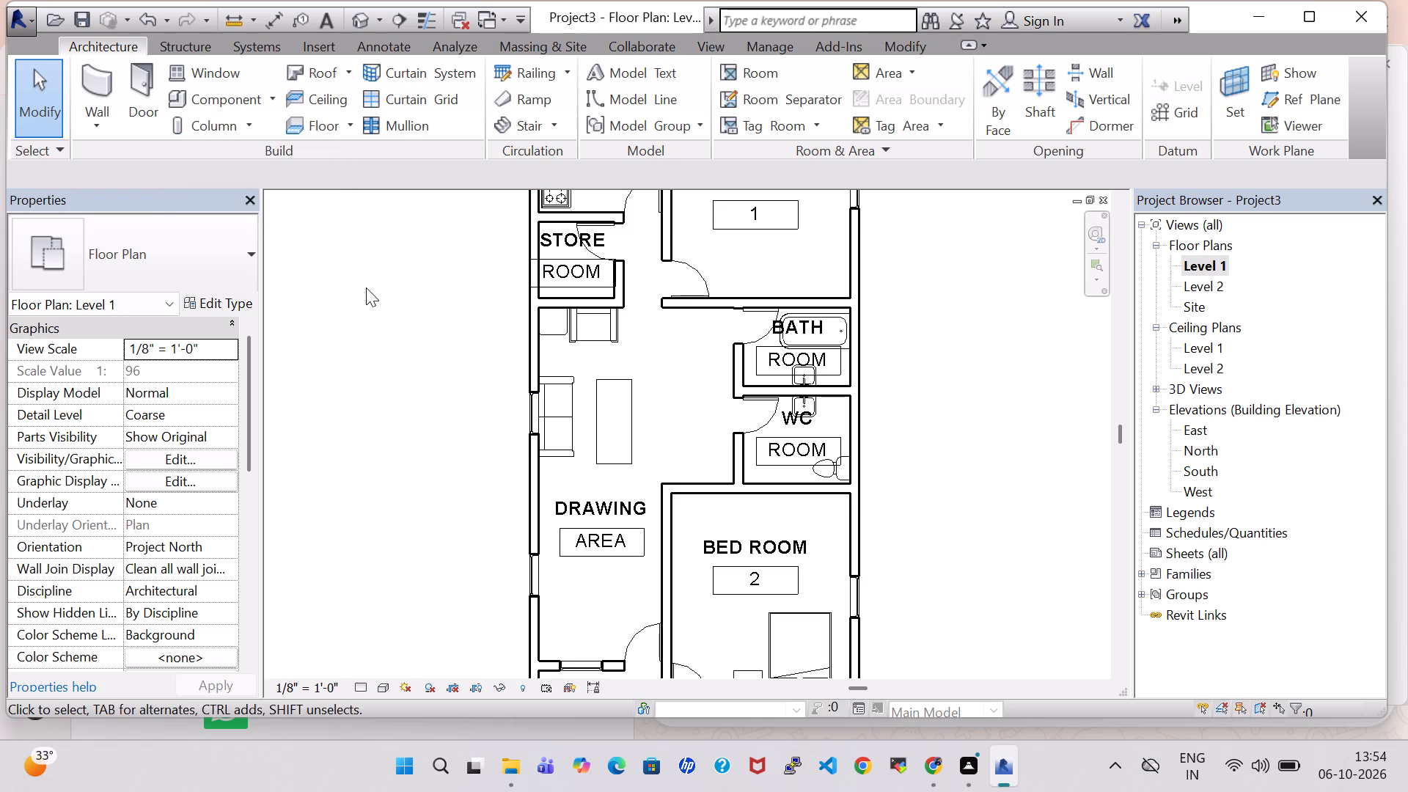
Start a Roof by Footprint and assign the roof to Level 2.
click(349, 75)
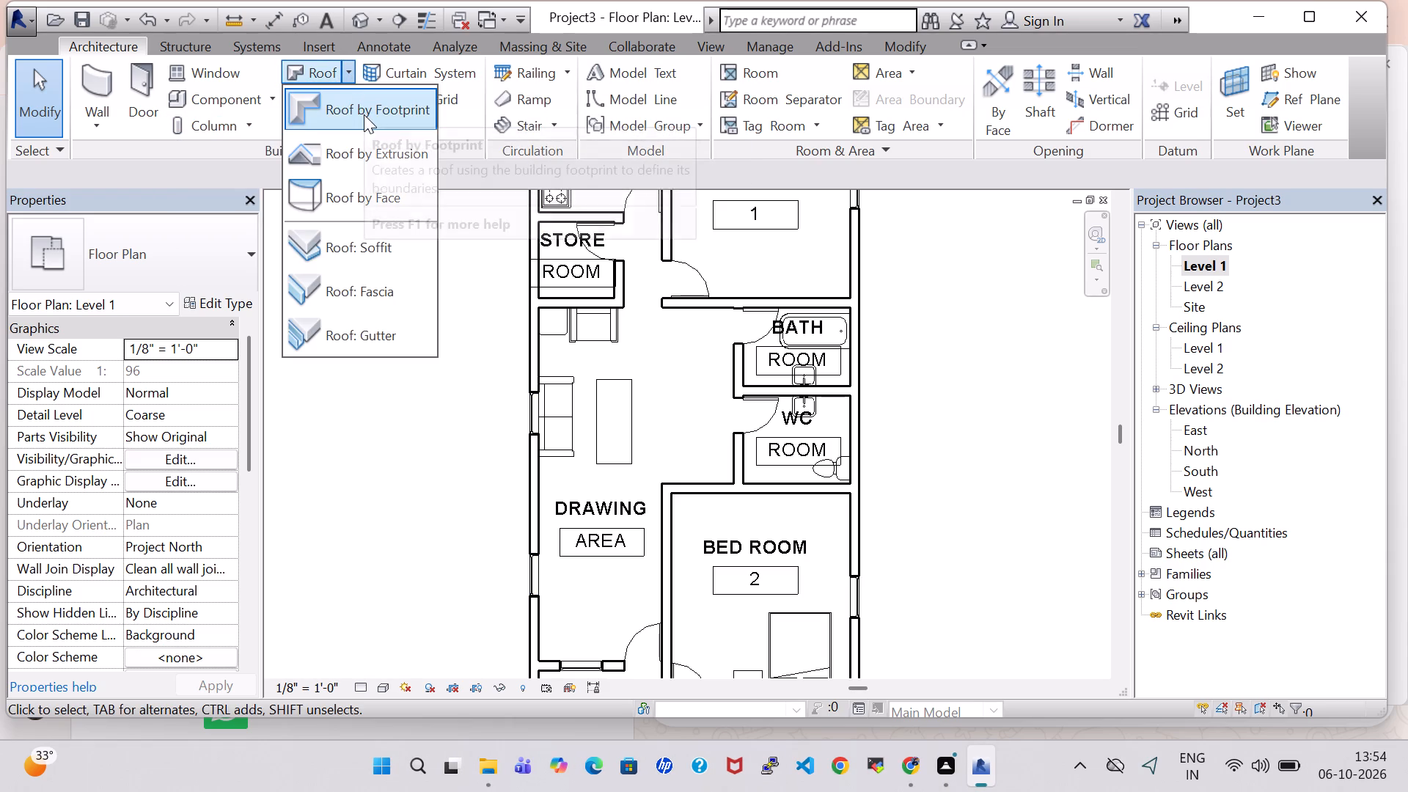
click(366, 98)
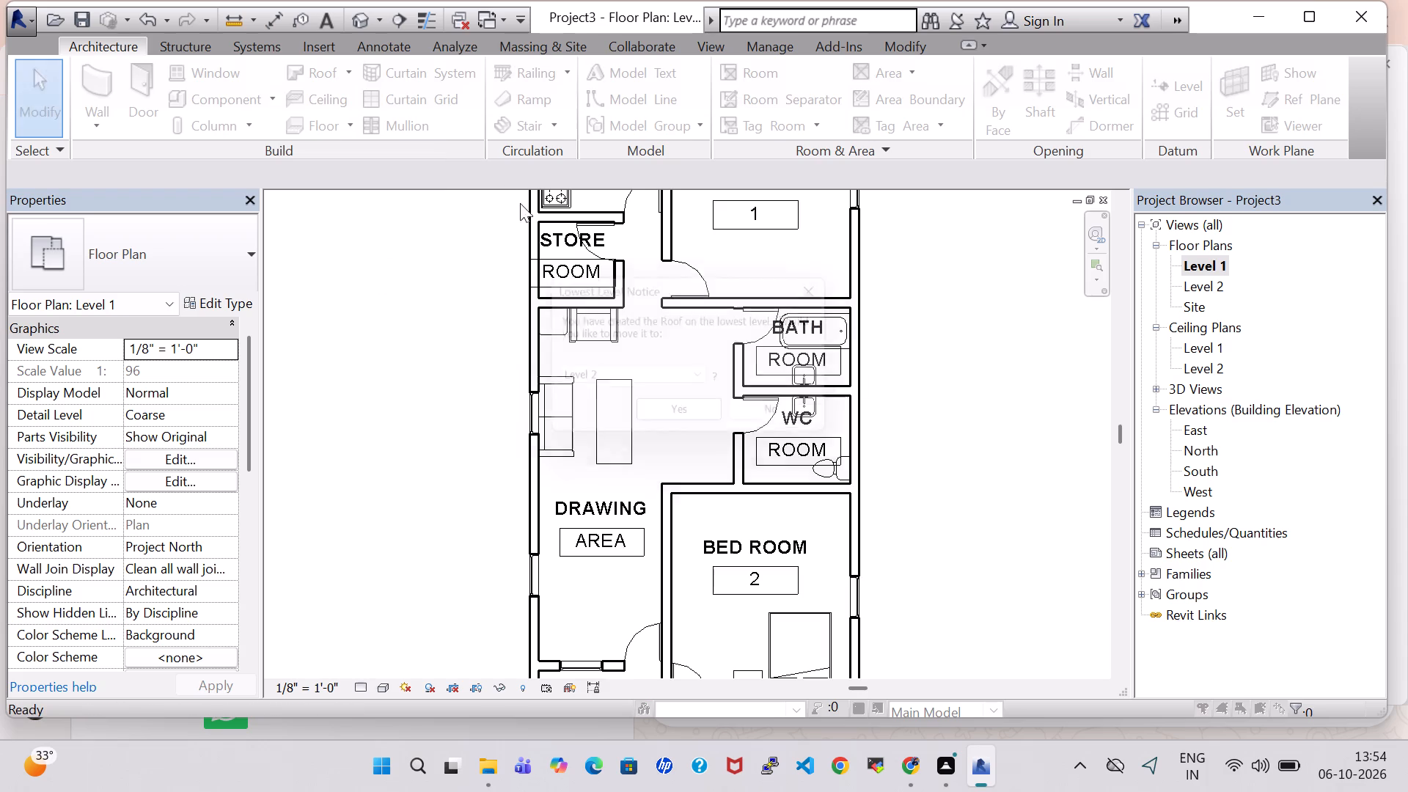
click(705, 387)
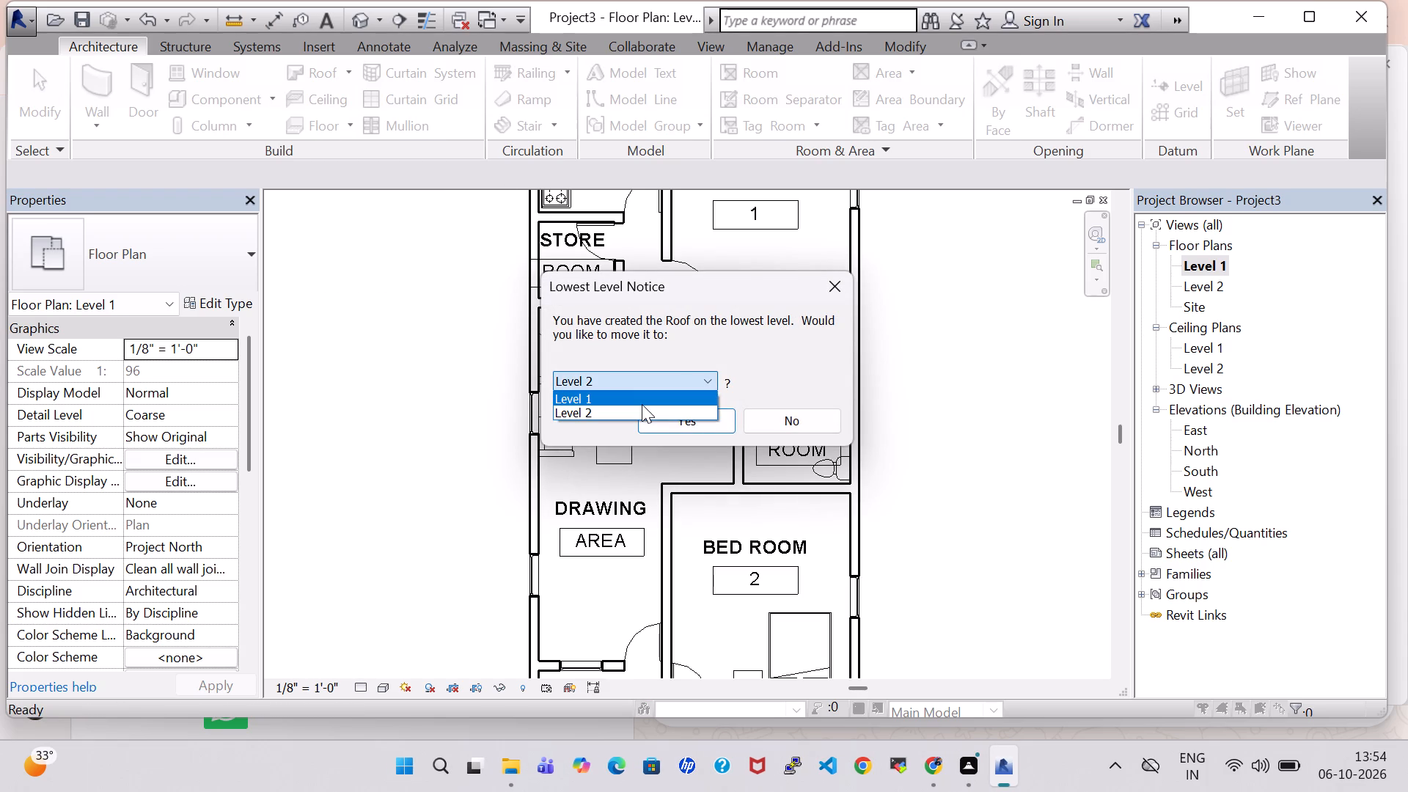
click(642, 413)
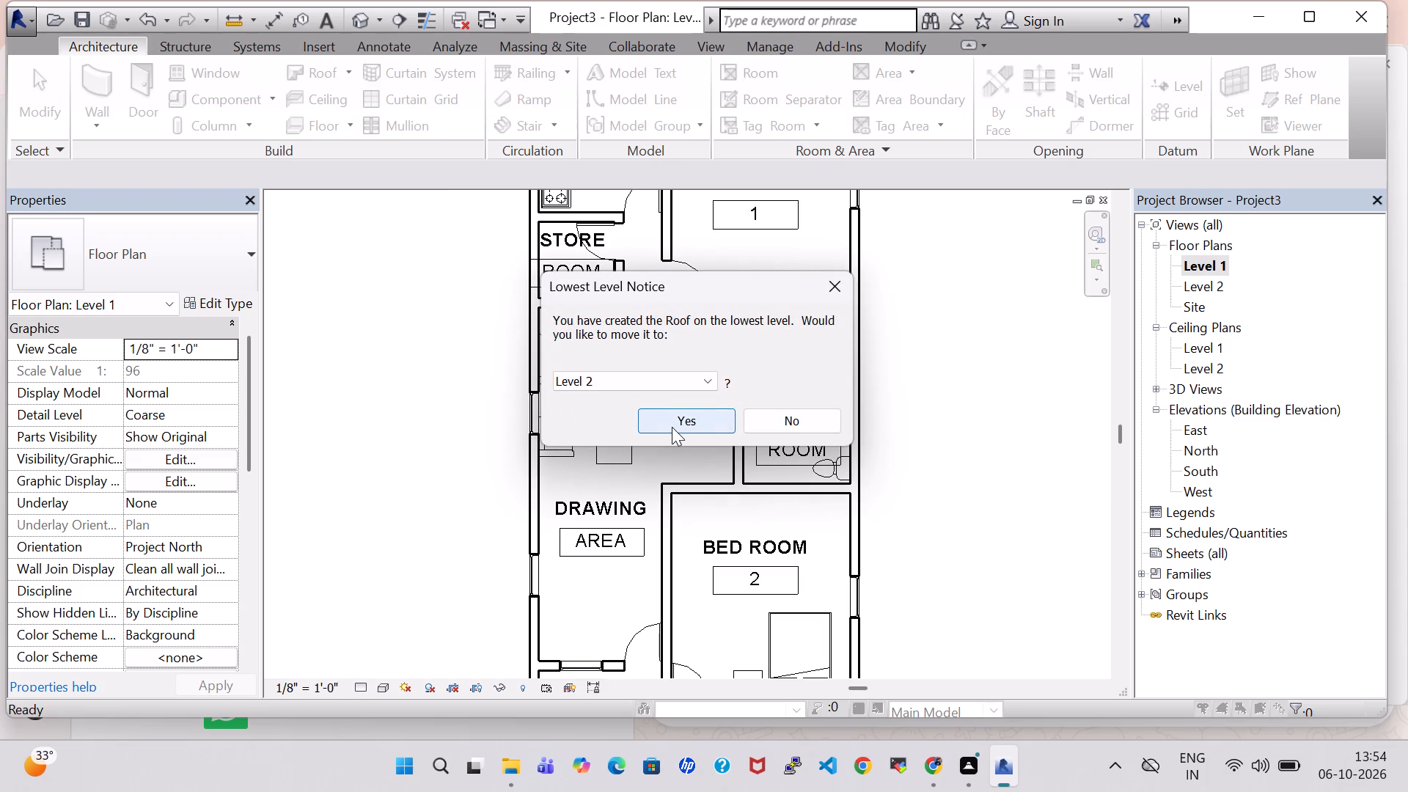
click(672, 427)
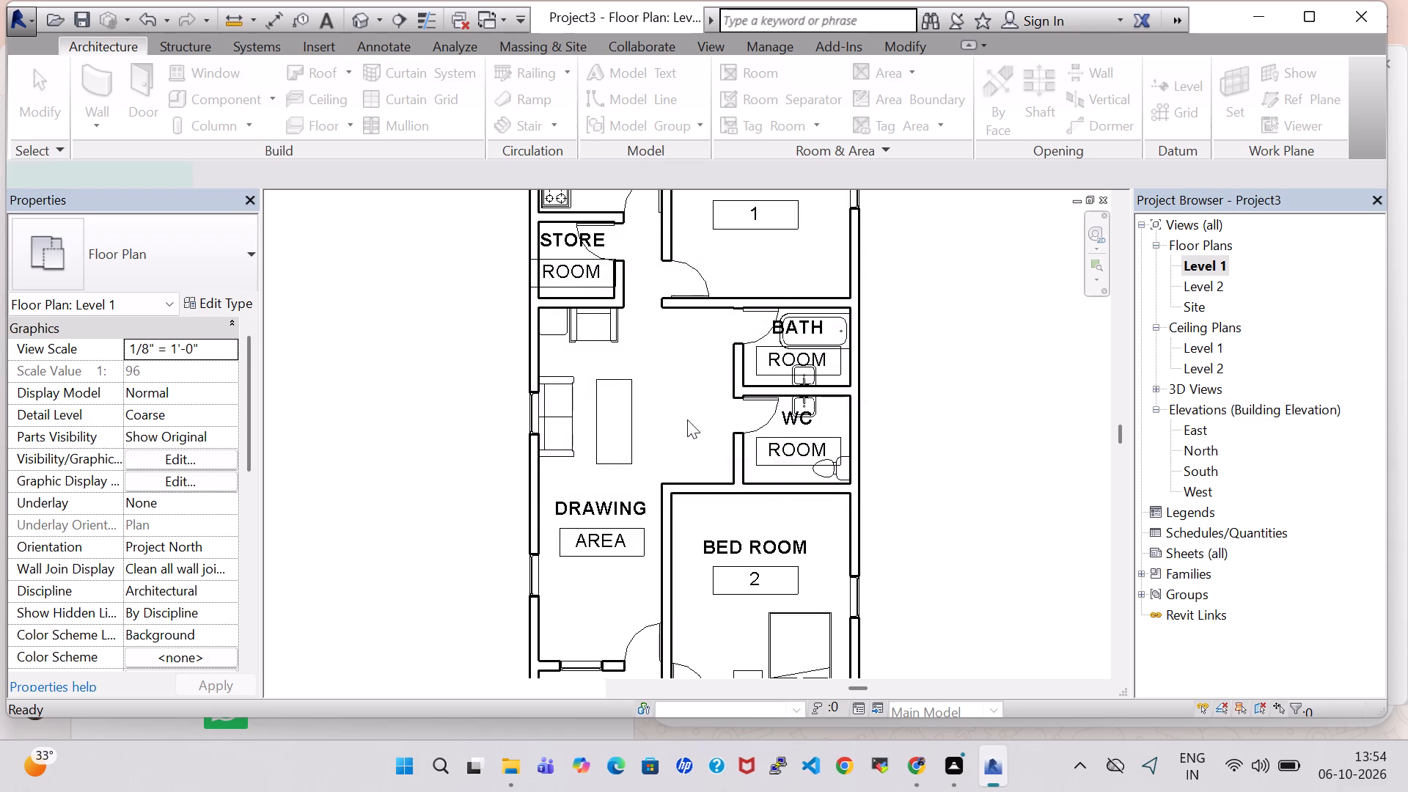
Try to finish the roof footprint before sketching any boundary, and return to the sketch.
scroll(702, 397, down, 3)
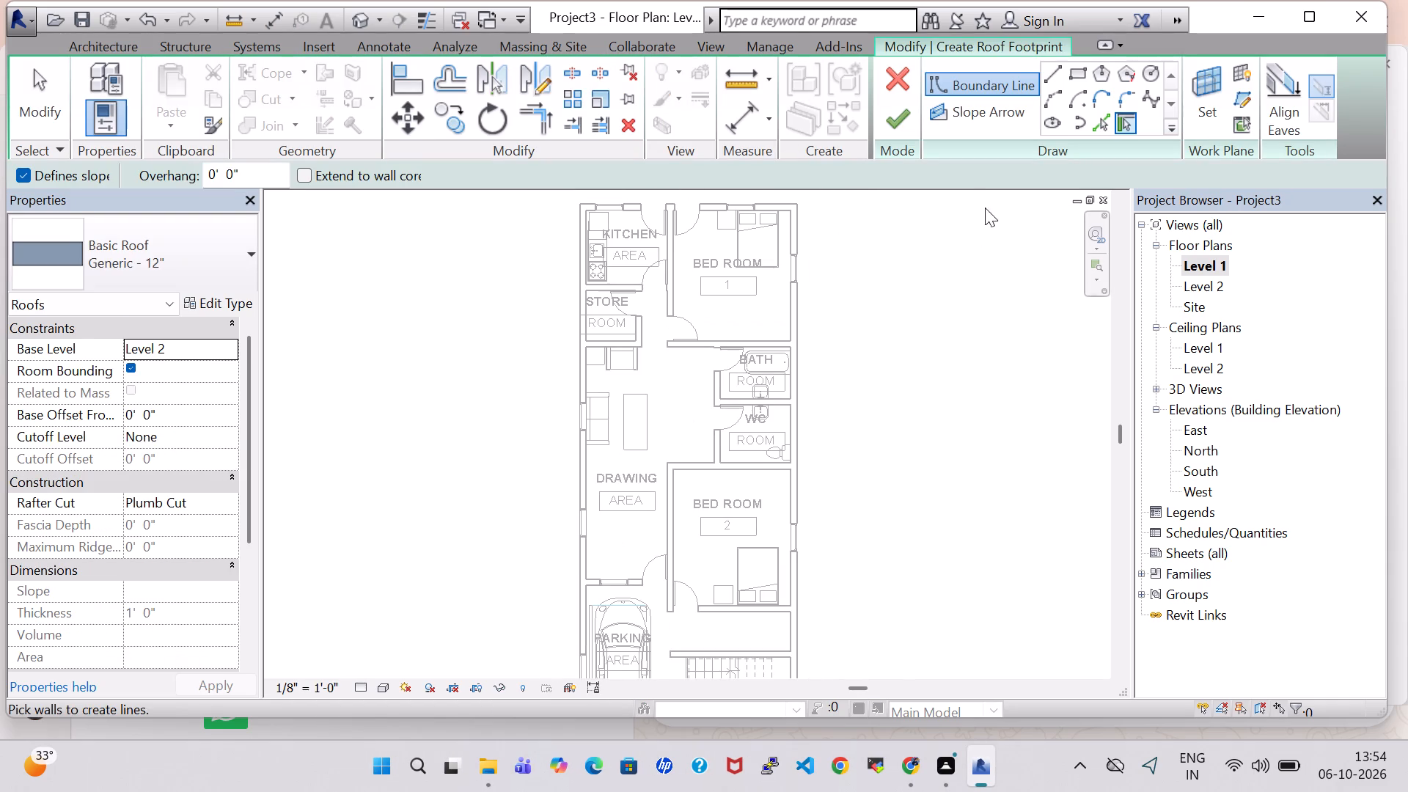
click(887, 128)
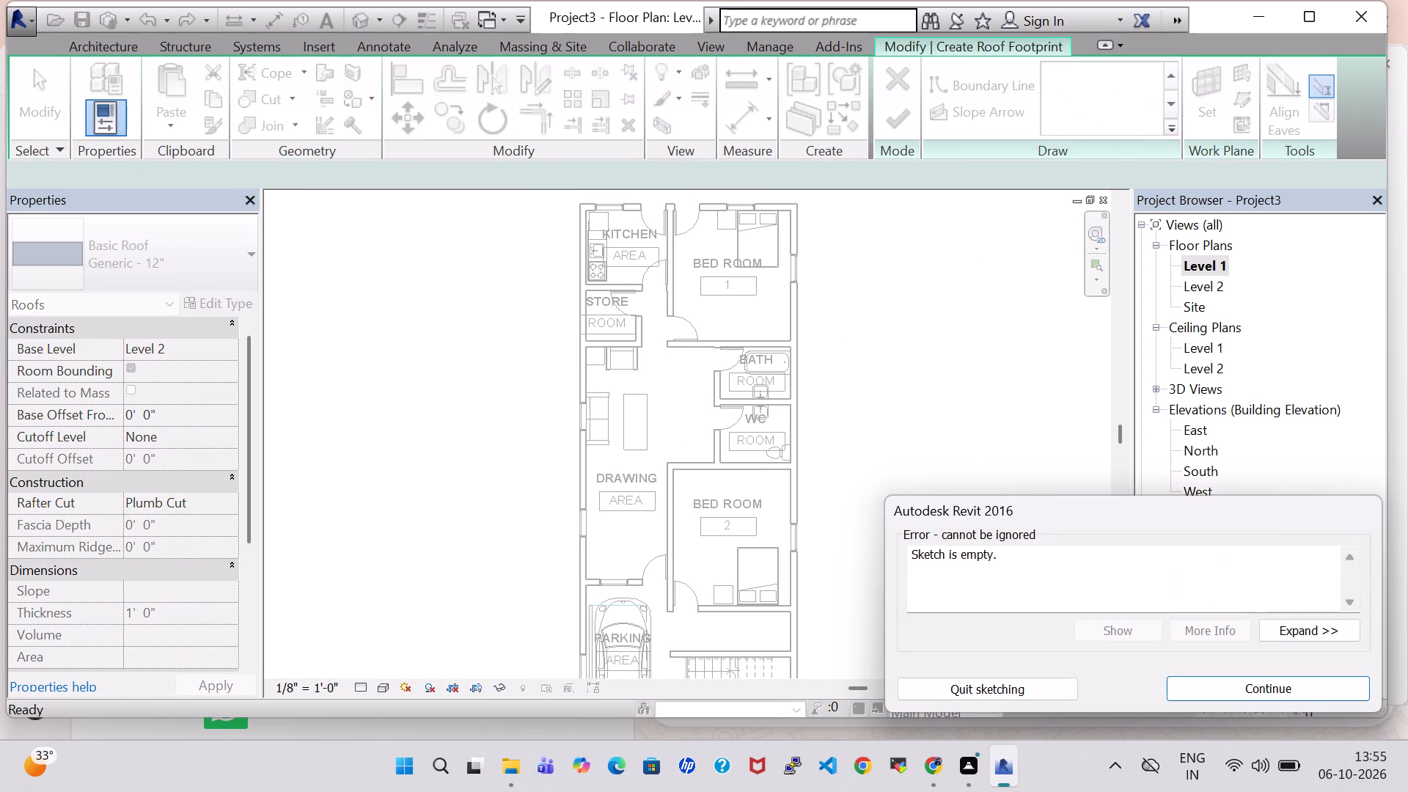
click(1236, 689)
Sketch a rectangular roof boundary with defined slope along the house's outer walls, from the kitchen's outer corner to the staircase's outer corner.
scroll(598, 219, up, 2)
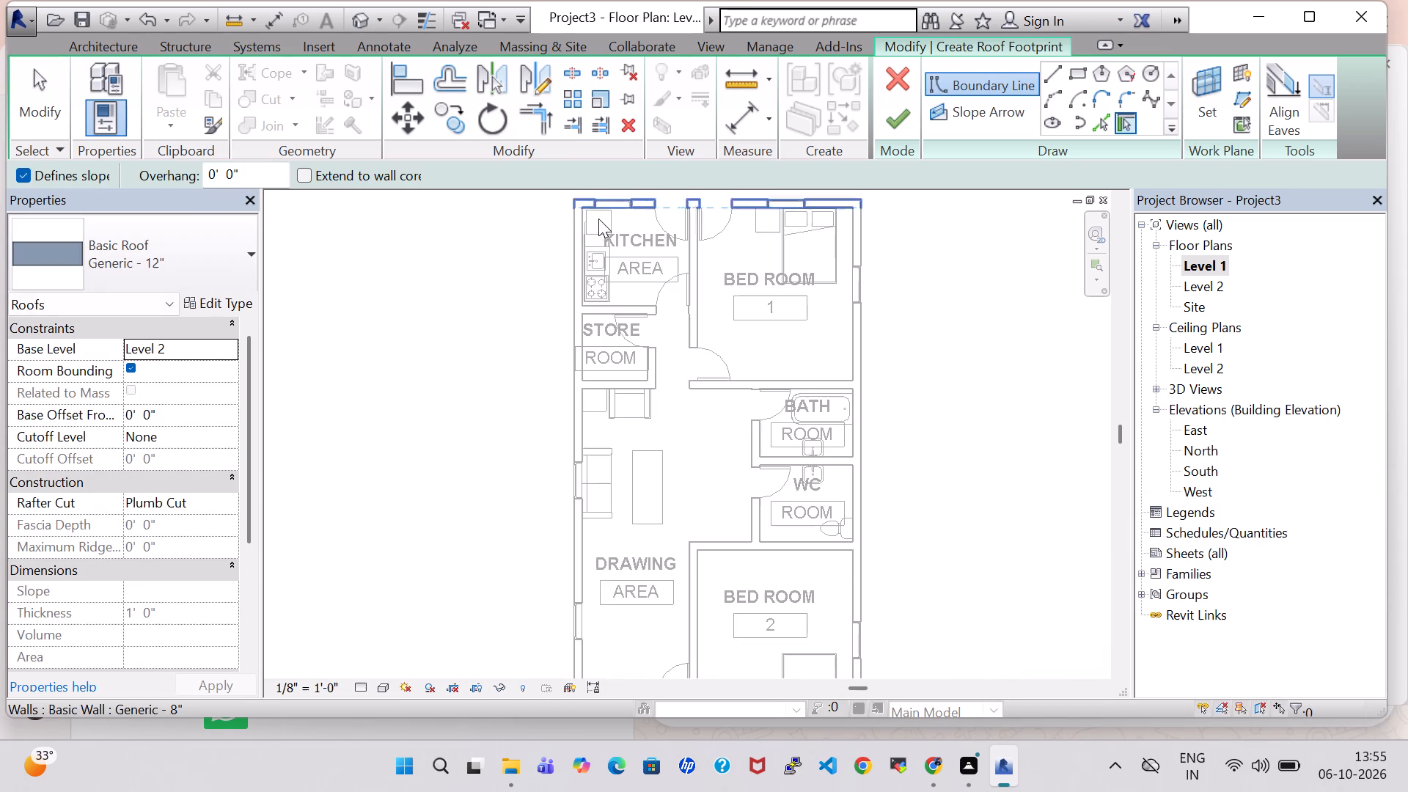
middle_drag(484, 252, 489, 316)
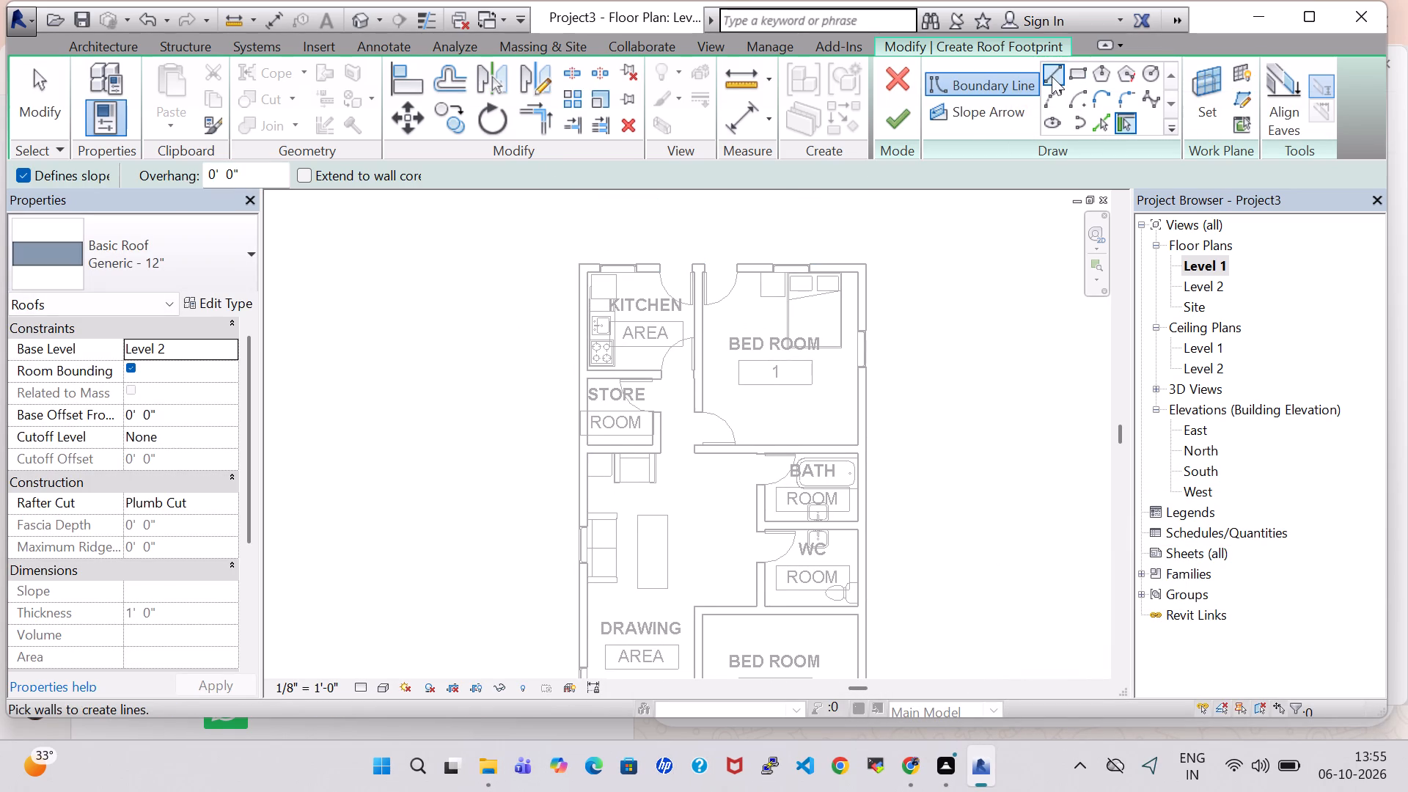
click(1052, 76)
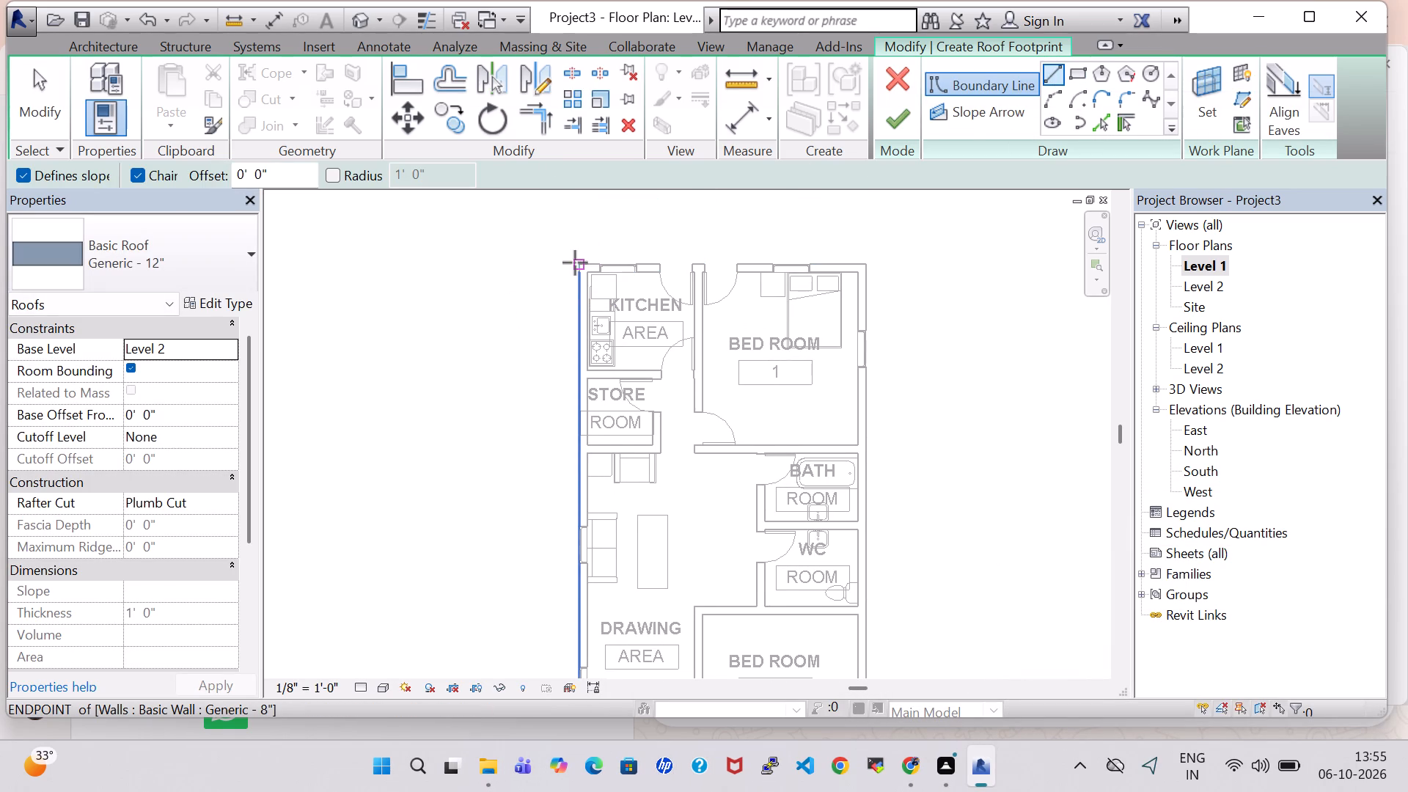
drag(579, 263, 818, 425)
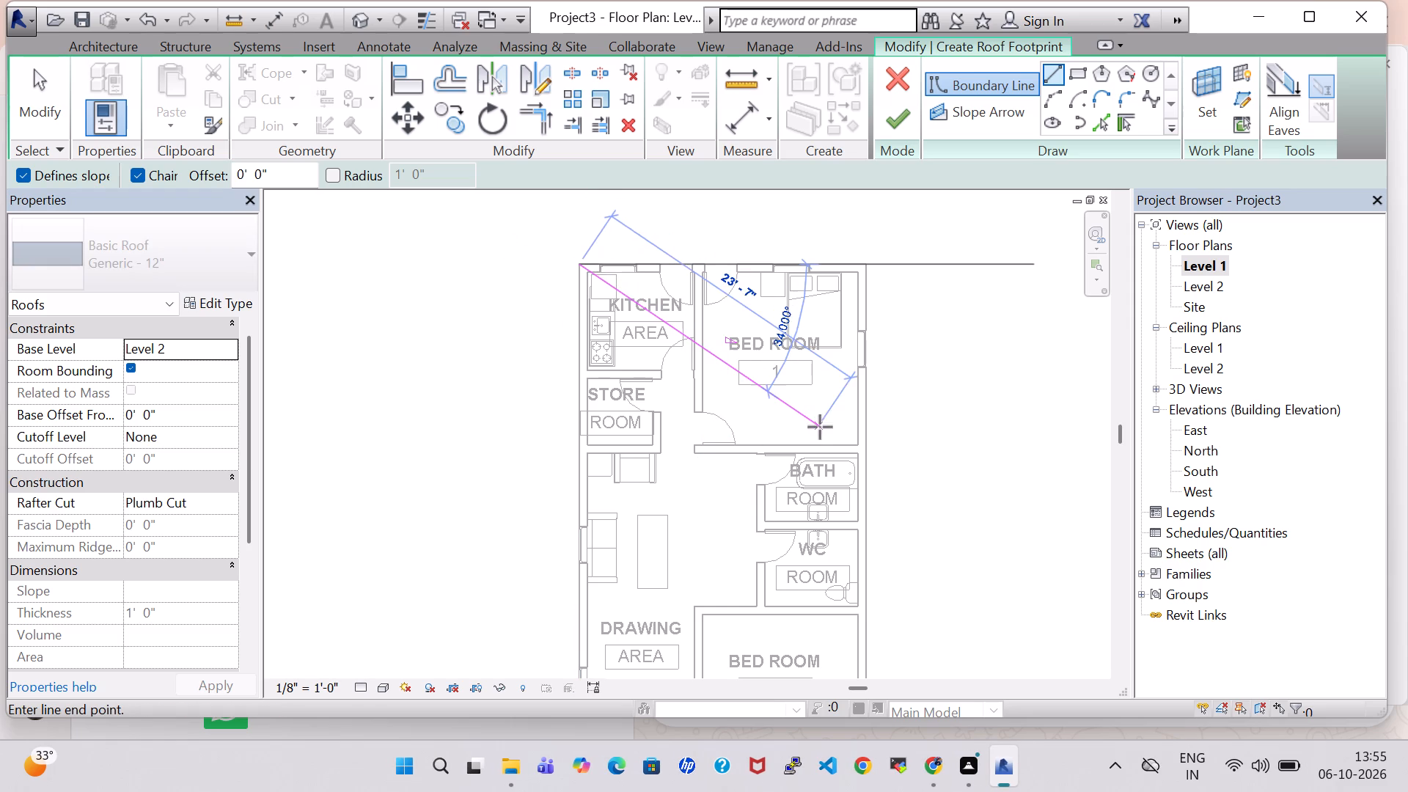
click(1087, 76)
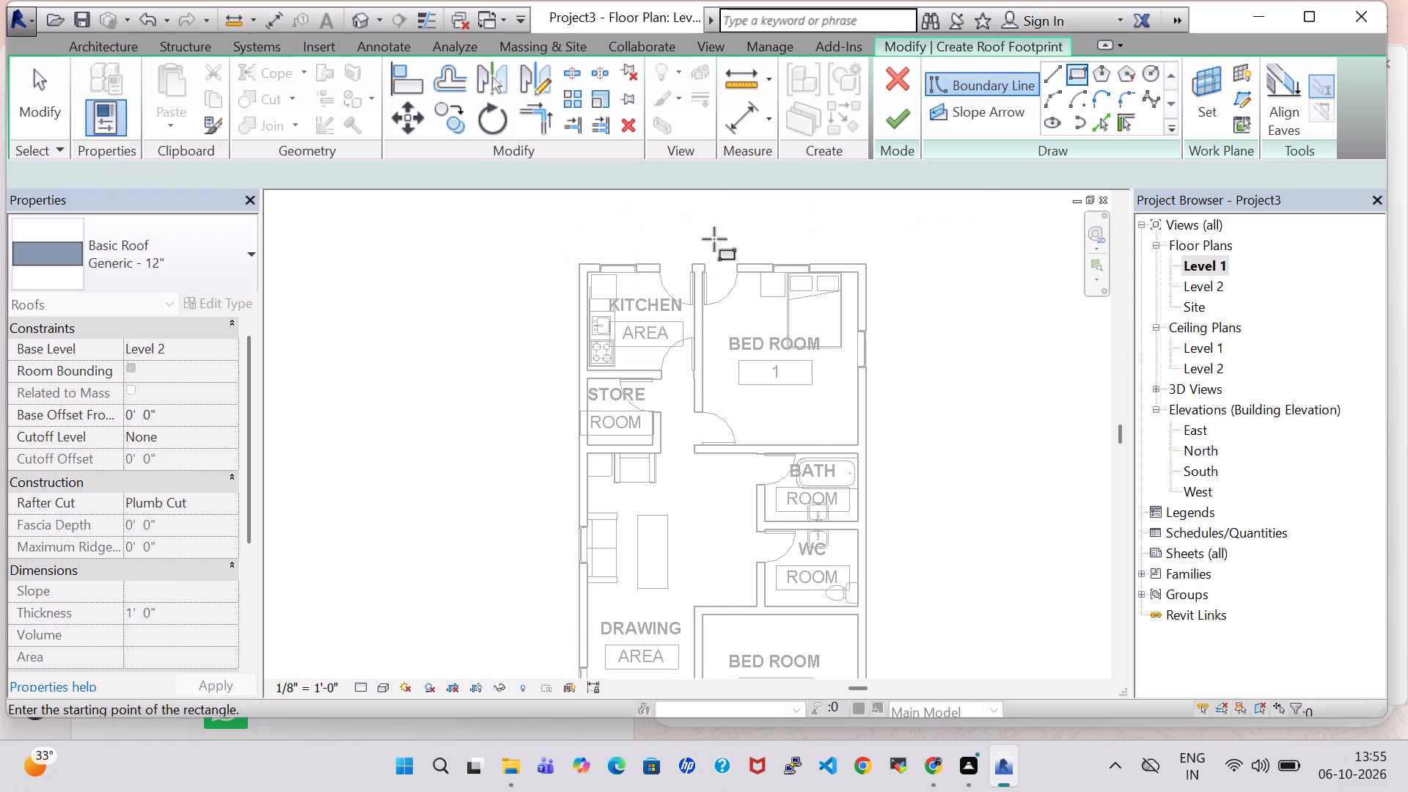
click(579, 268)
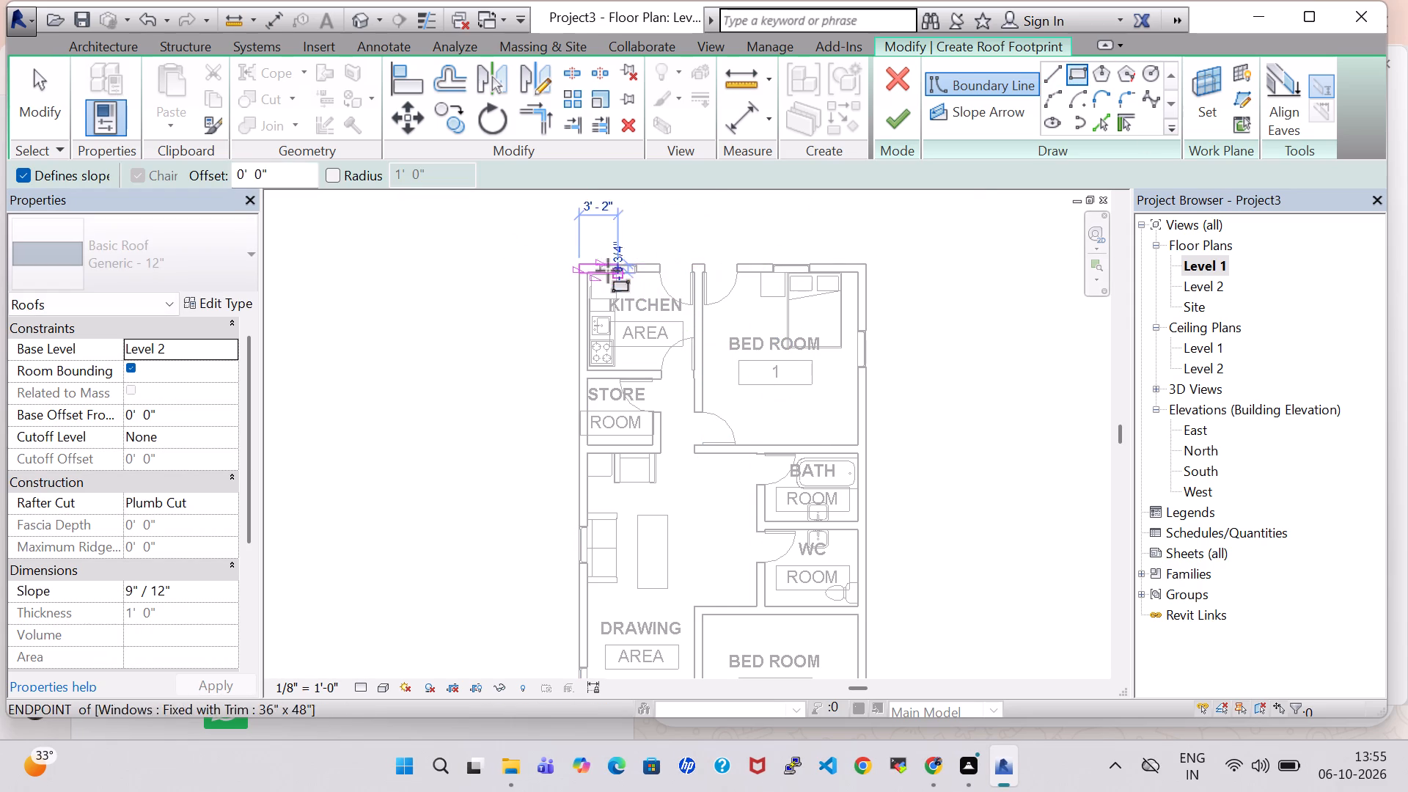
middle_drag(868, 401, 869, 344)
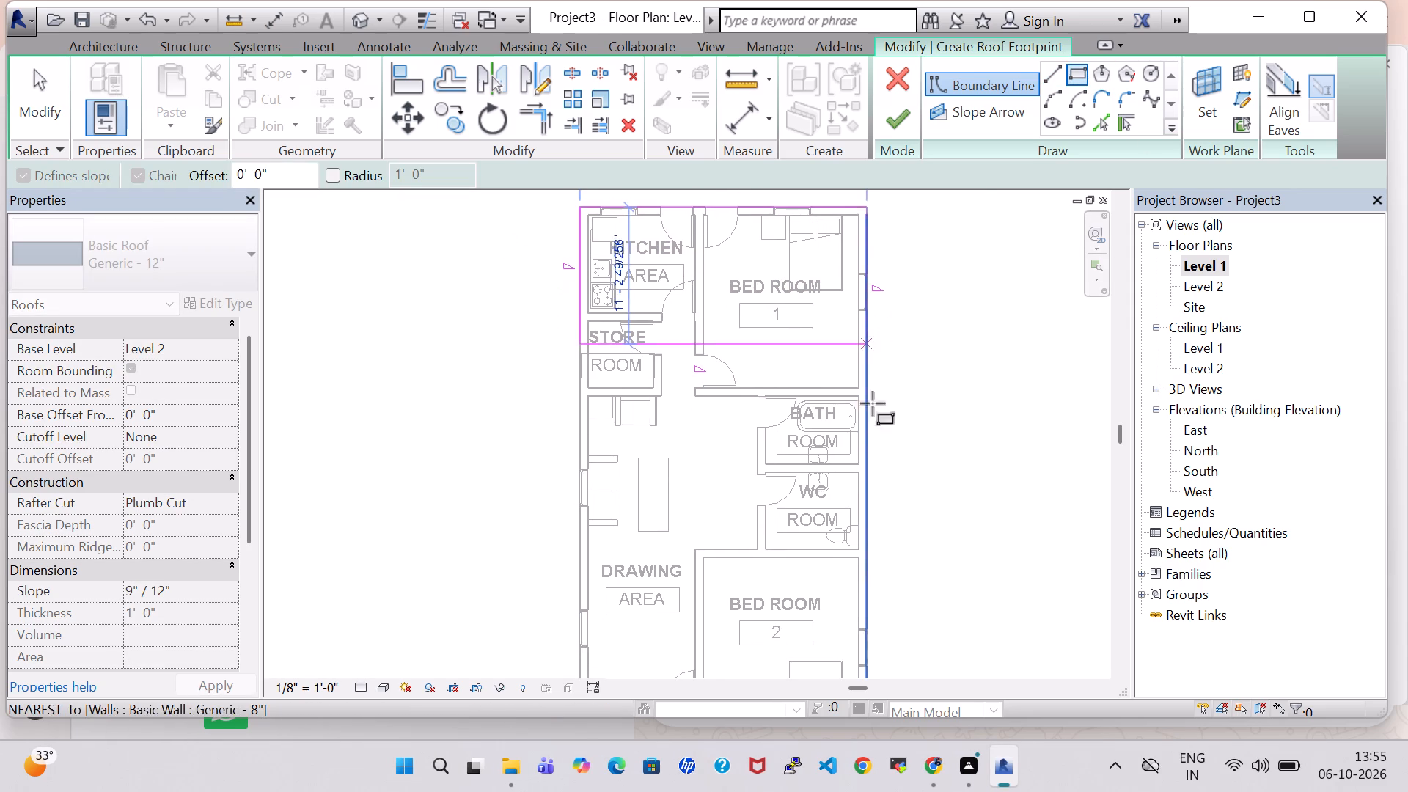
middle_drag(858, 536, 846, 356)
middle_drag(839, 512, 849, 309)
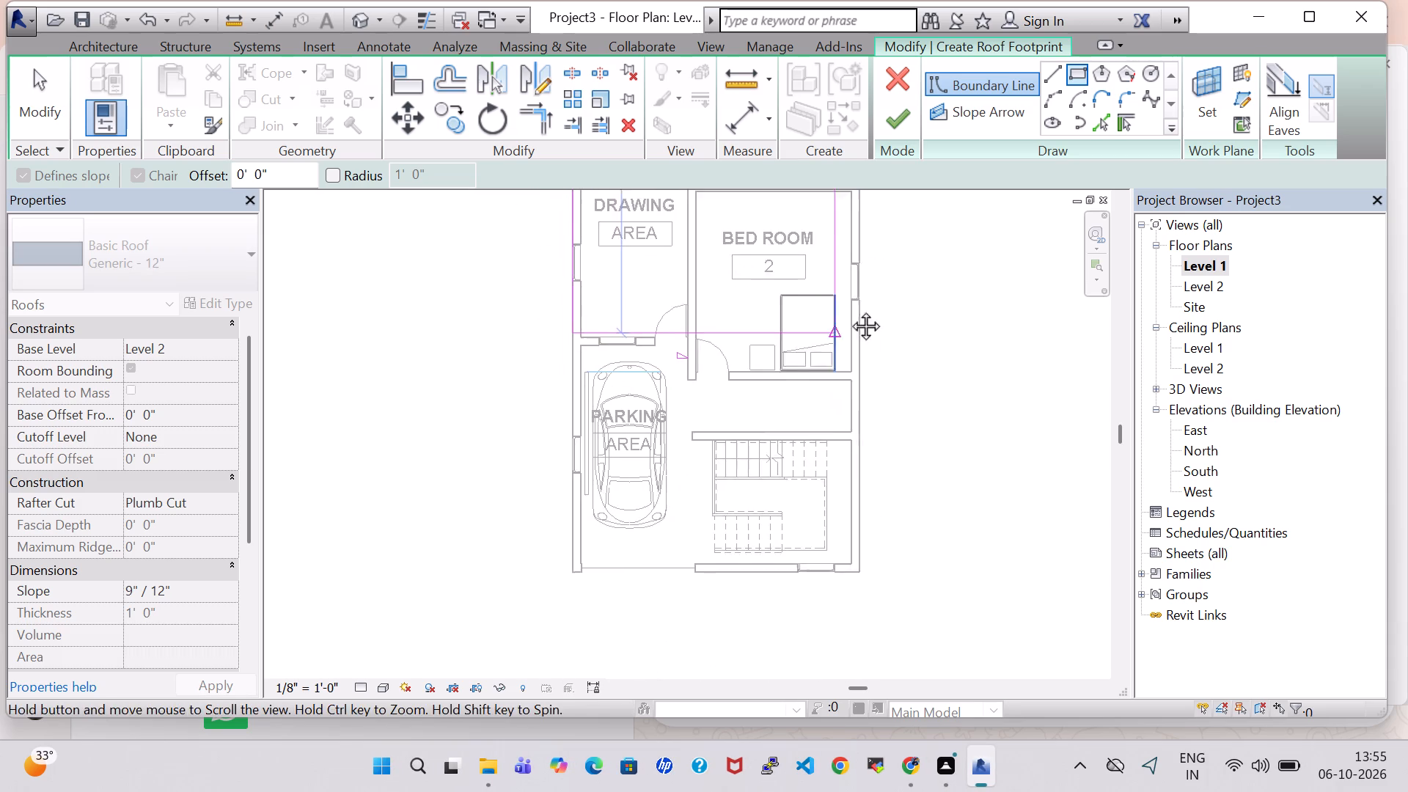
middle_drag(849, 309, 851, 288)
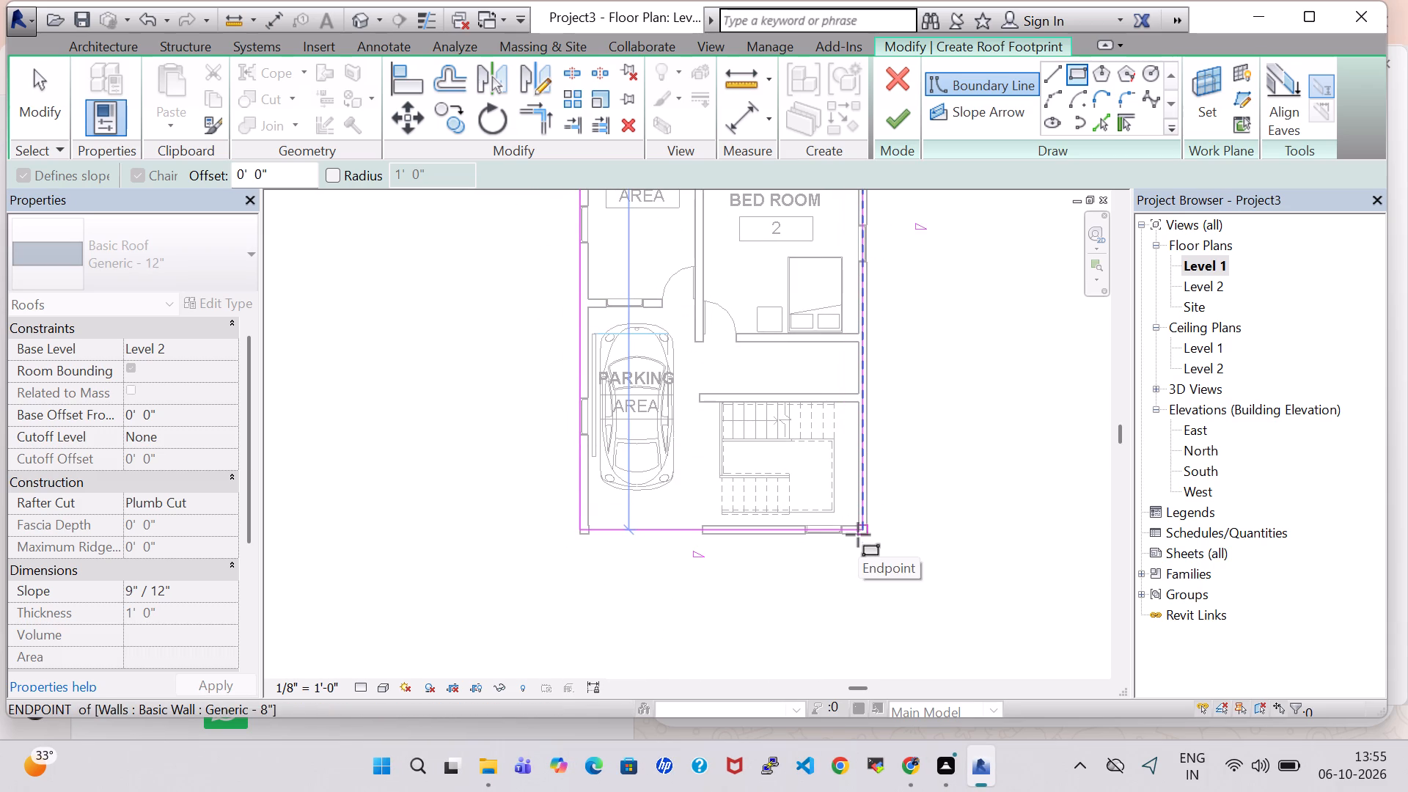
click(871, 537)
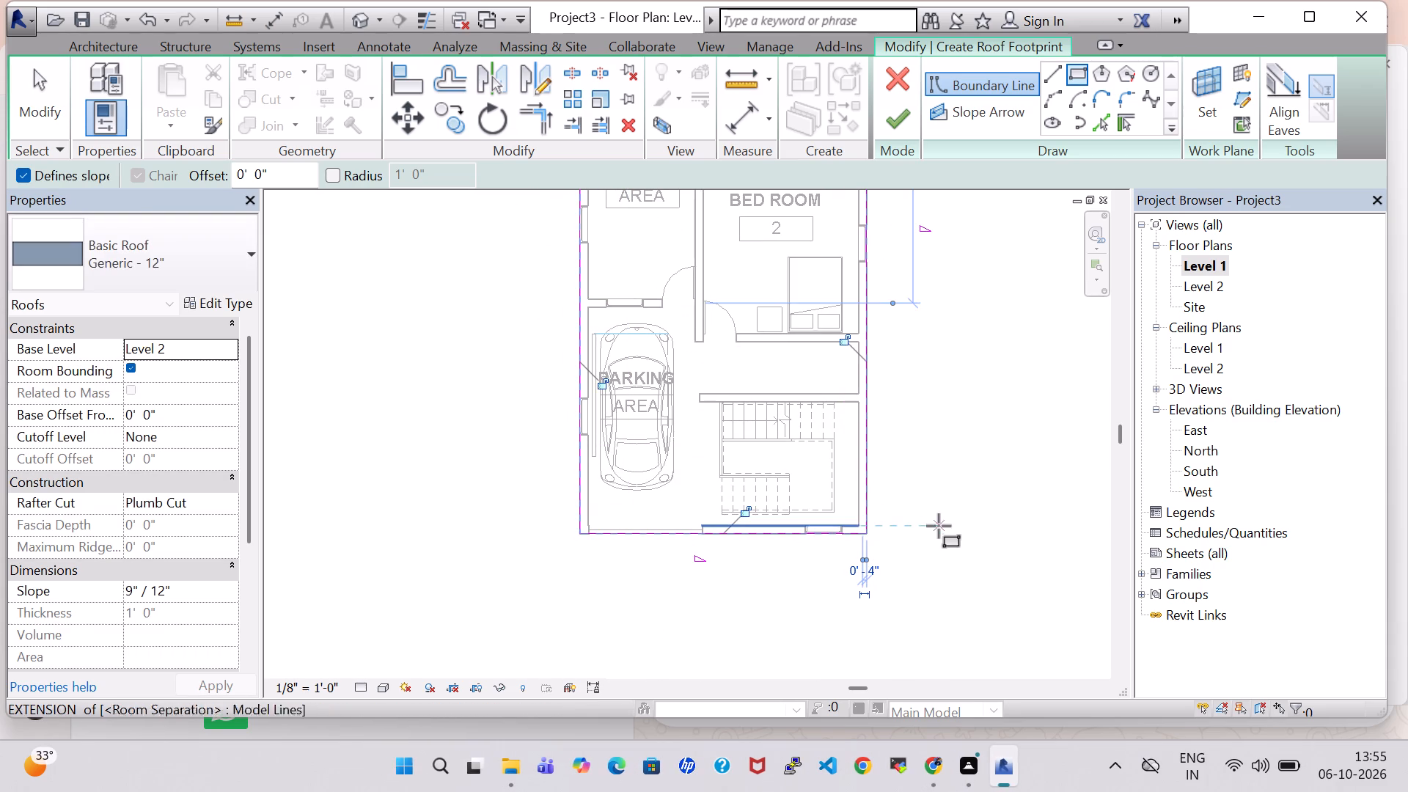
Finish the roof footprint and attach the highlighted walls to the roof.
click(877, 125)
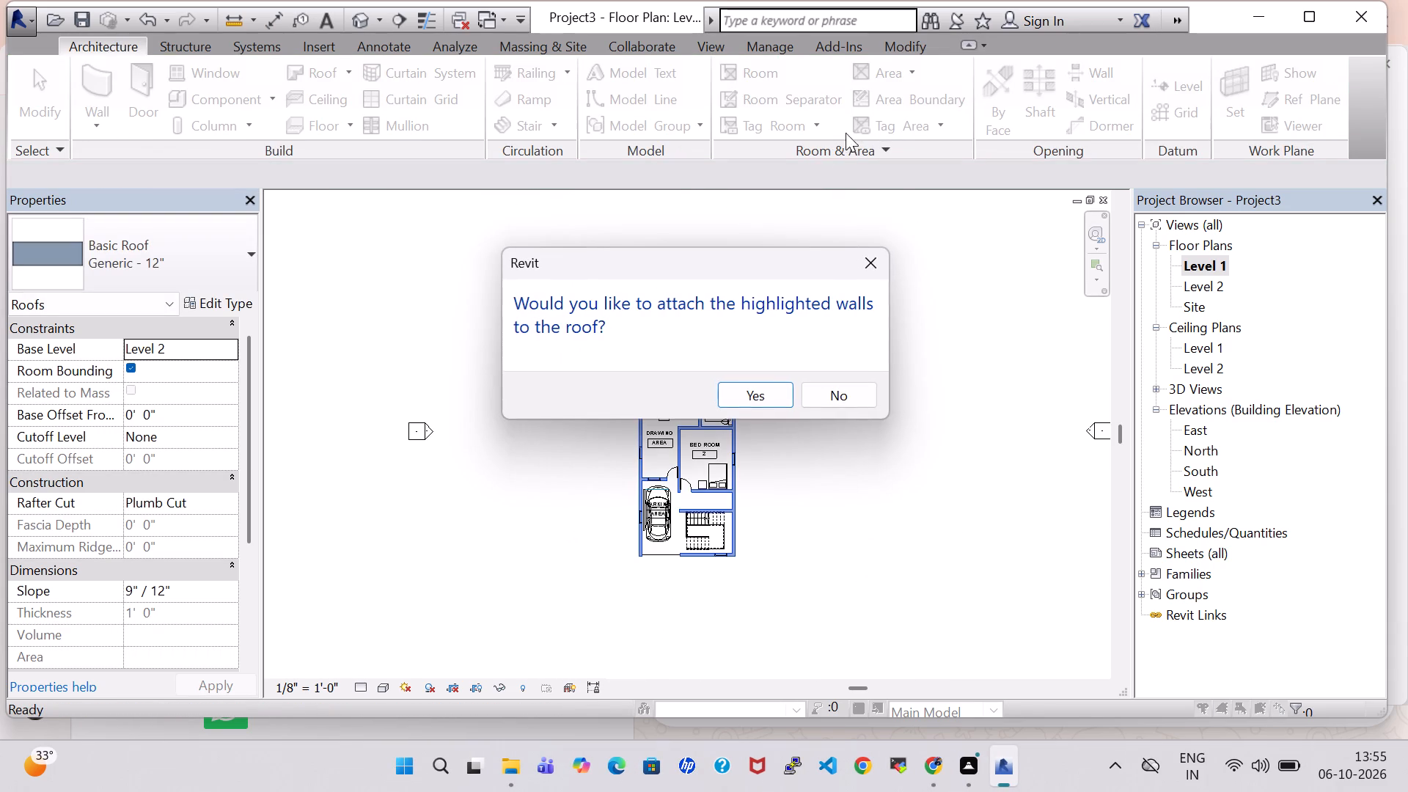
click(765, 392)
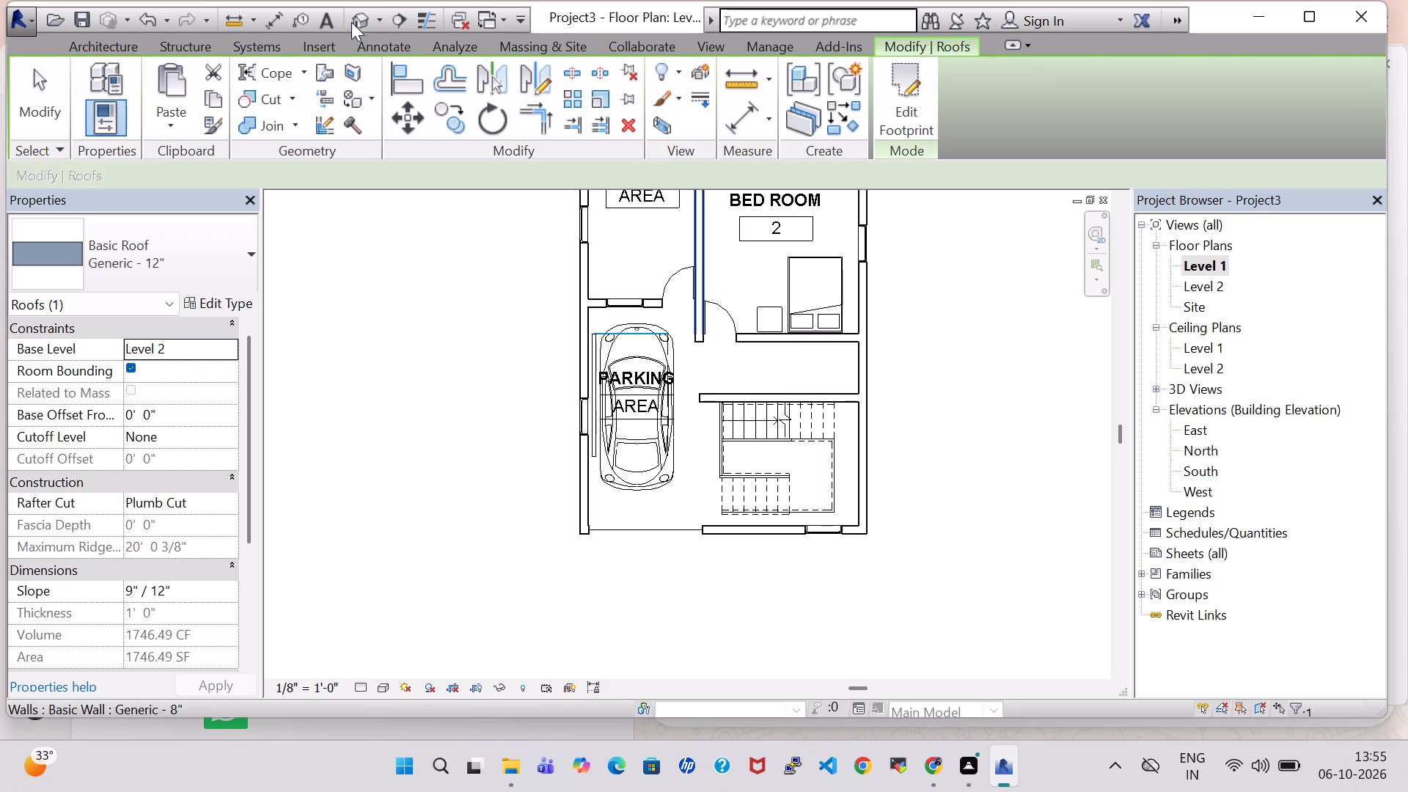
Open the 3D view and look at the whole roof from above.
click(353, 18)
scroll(768, 366, down, 5)
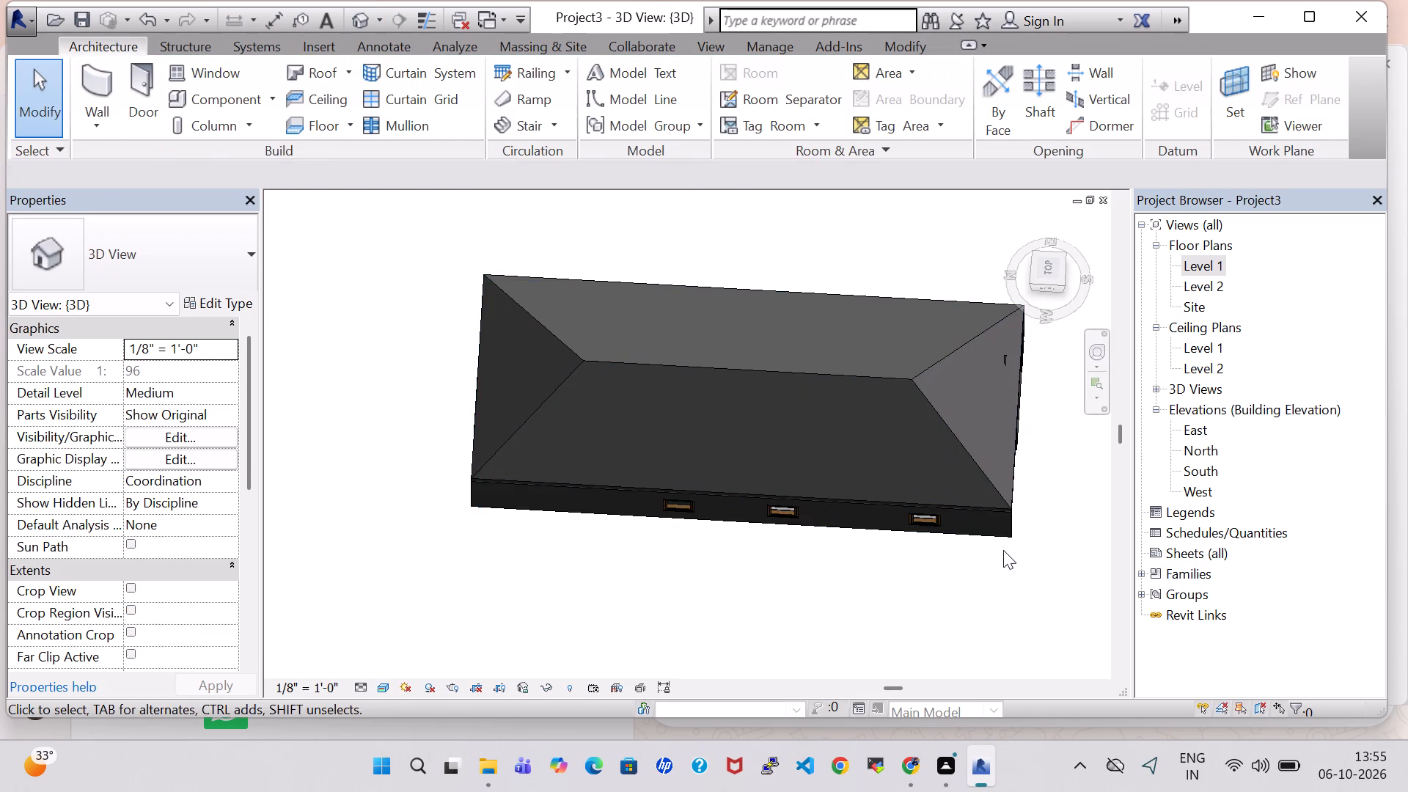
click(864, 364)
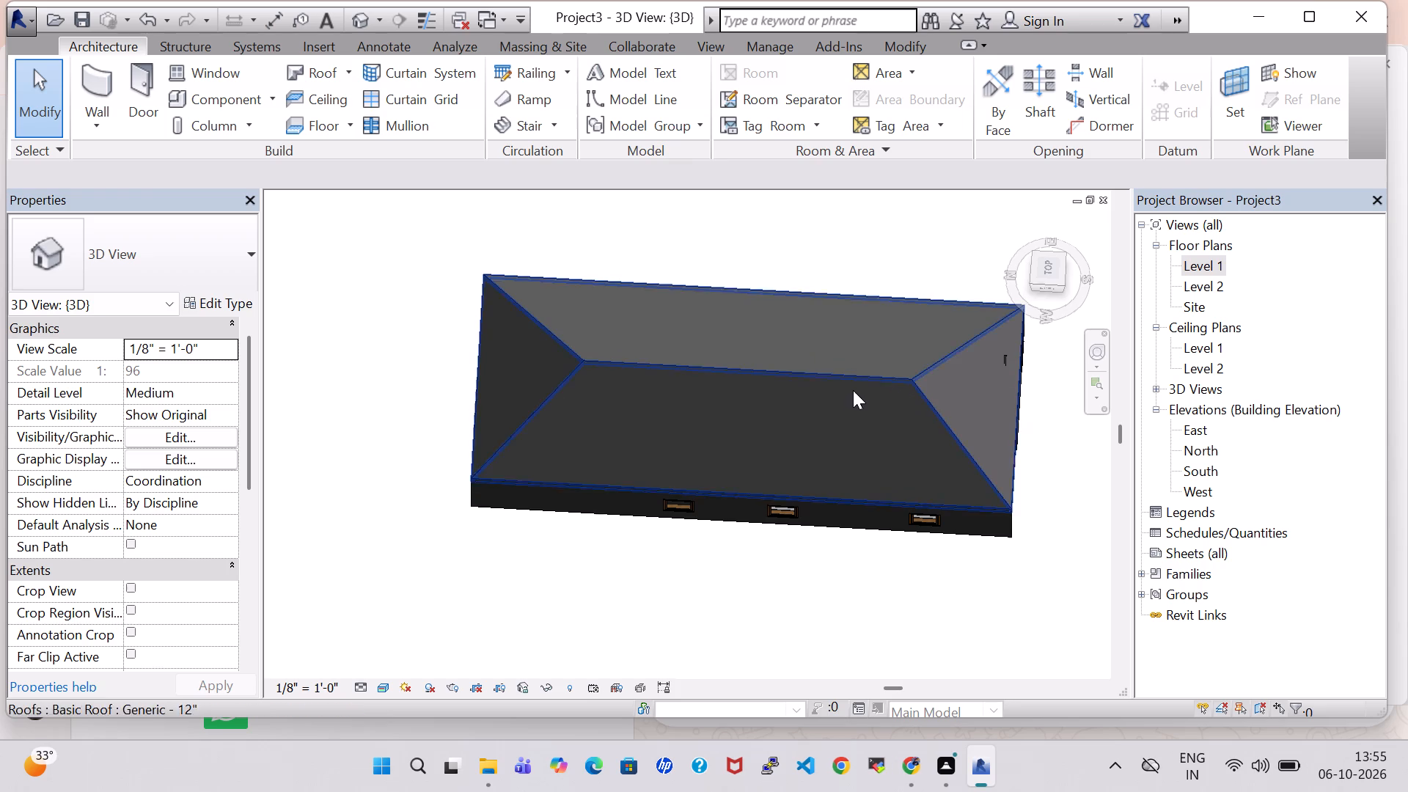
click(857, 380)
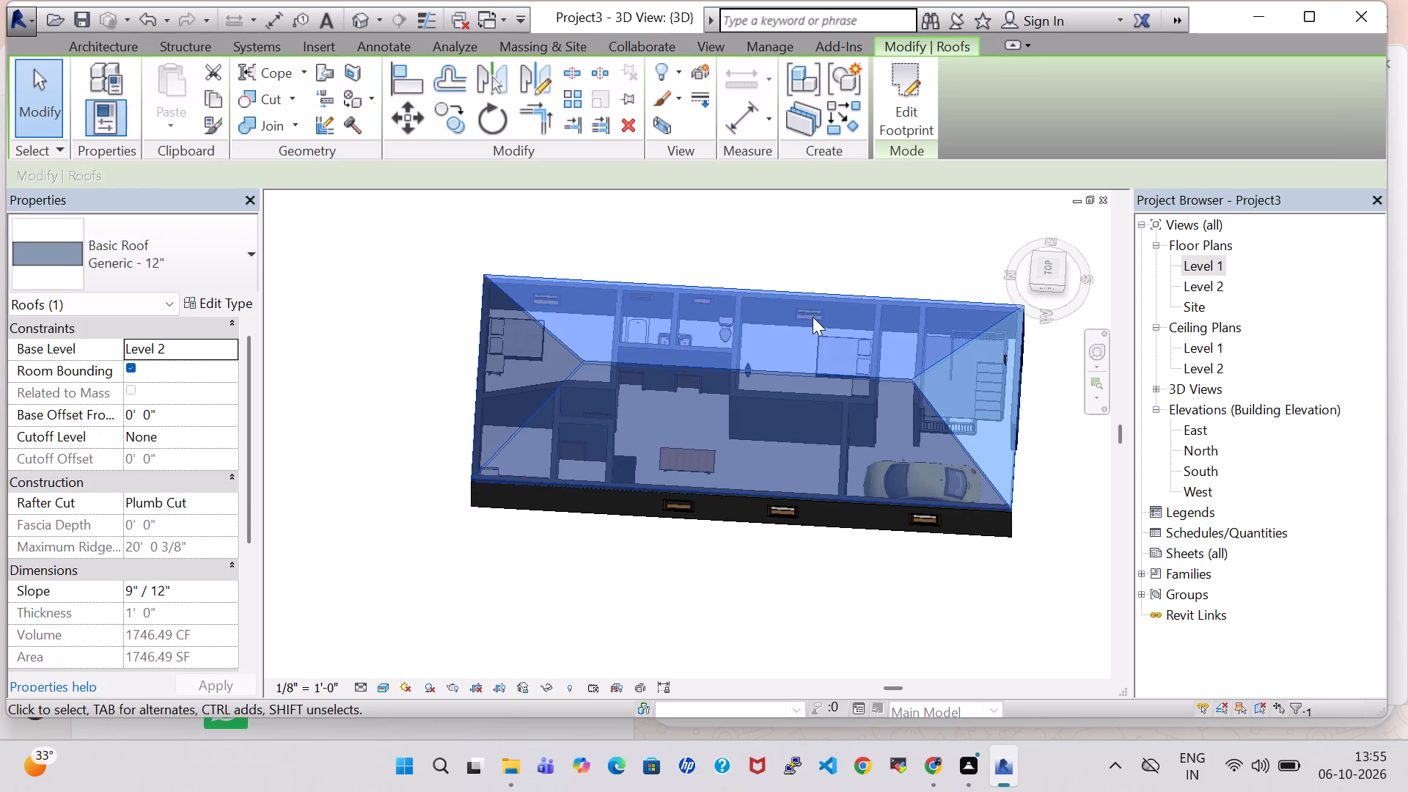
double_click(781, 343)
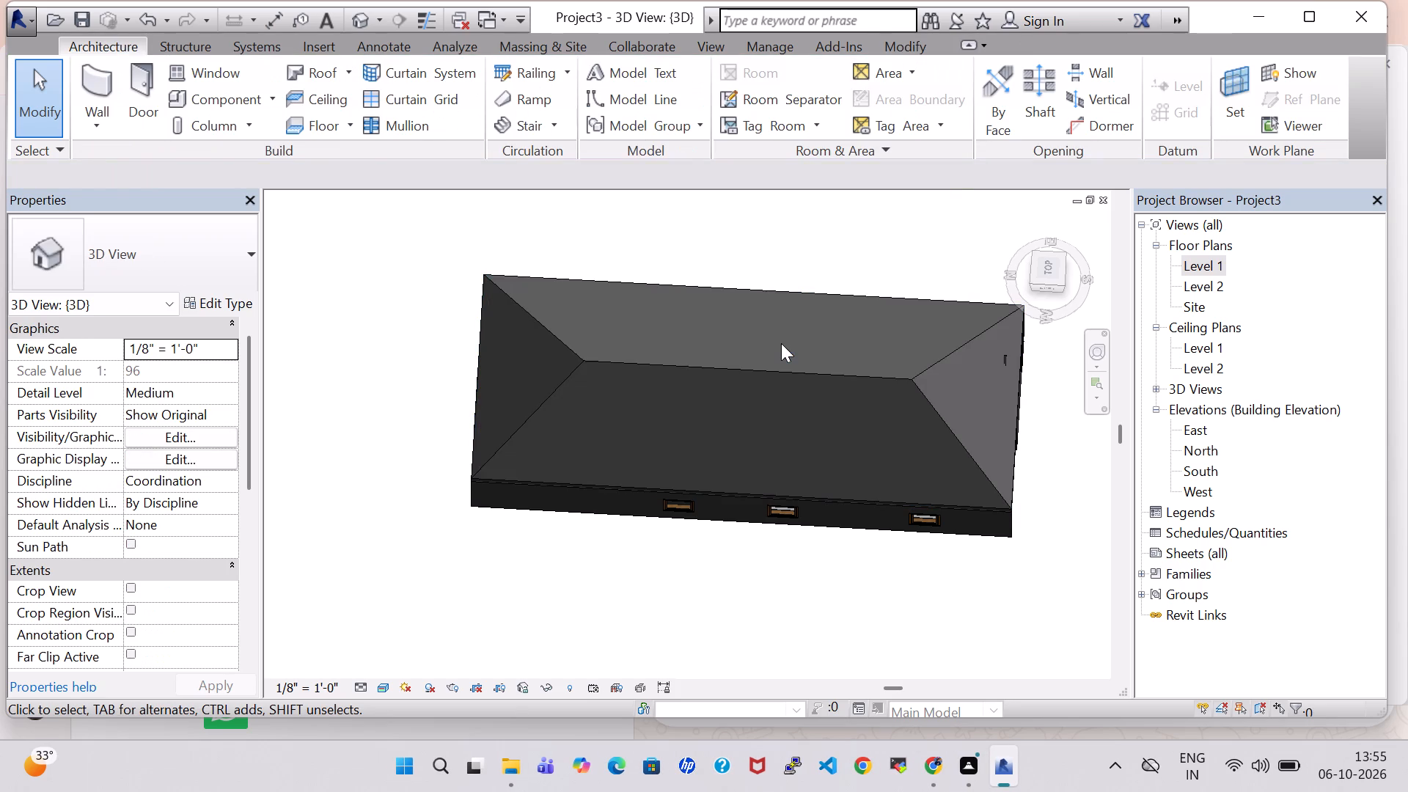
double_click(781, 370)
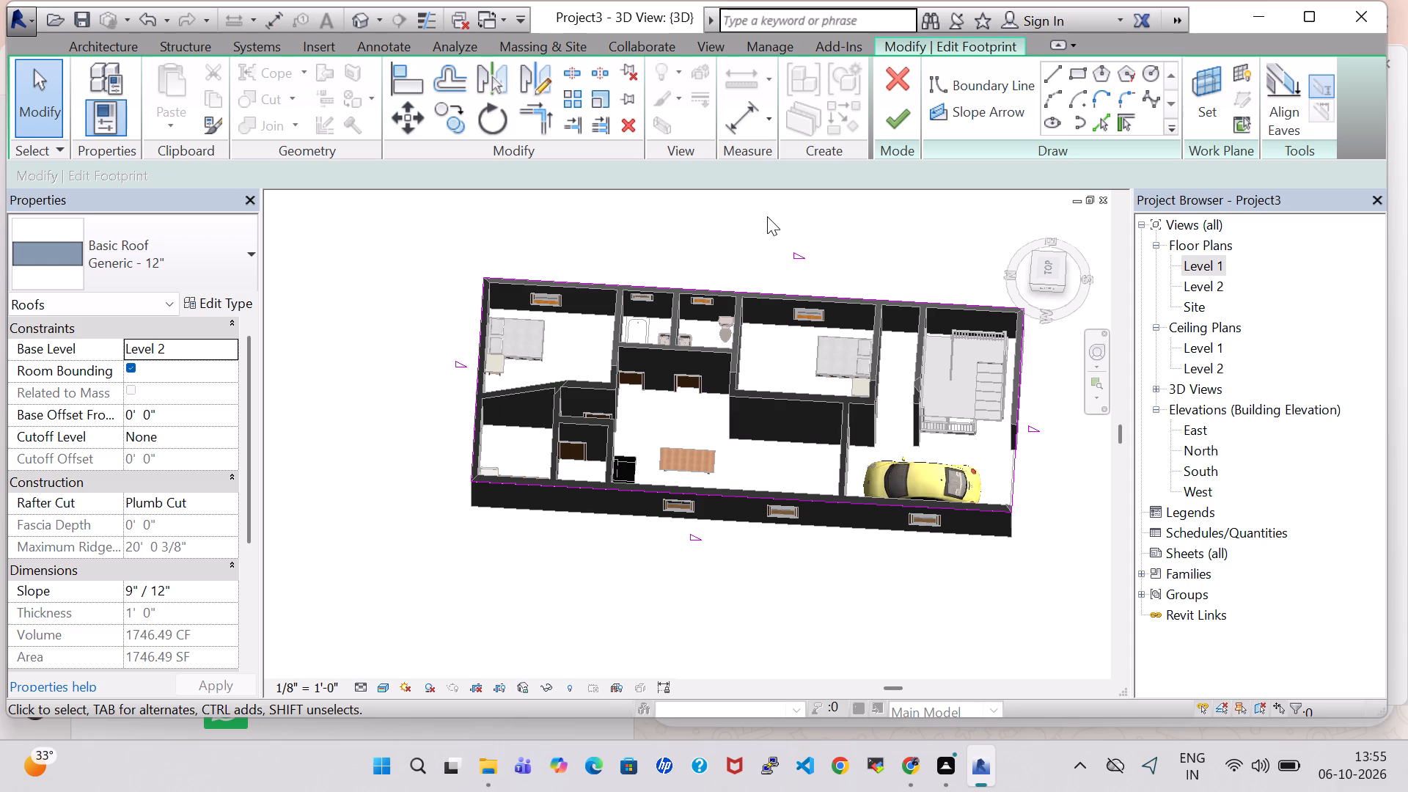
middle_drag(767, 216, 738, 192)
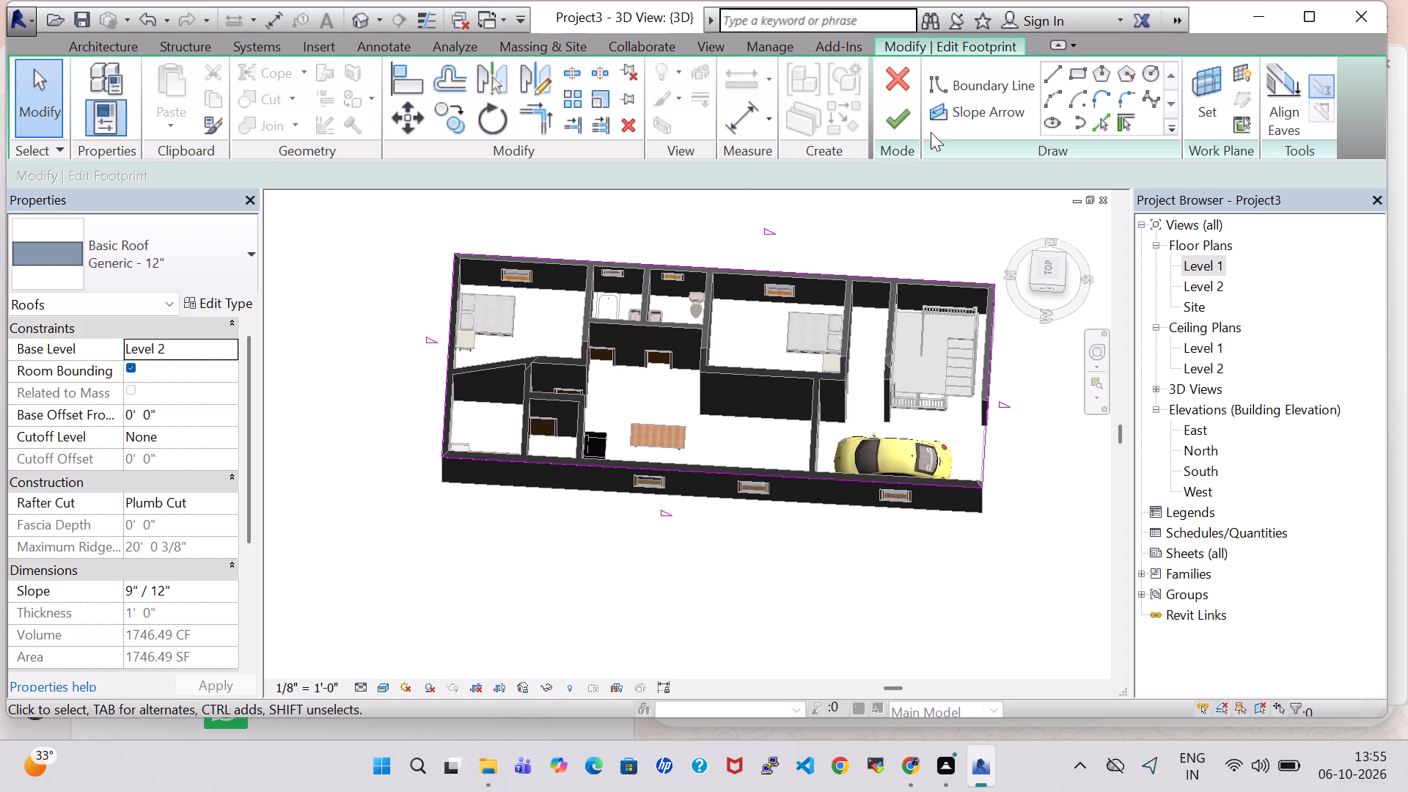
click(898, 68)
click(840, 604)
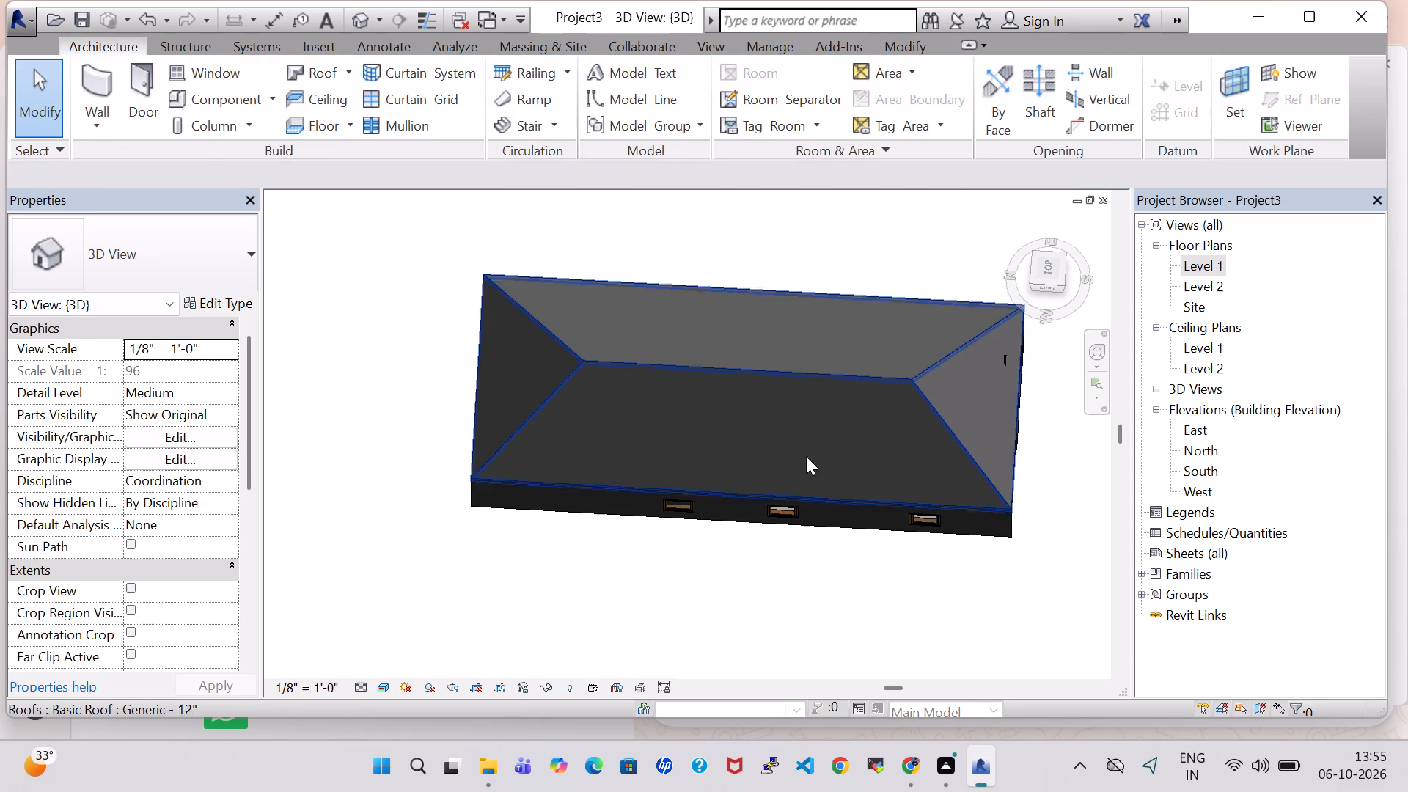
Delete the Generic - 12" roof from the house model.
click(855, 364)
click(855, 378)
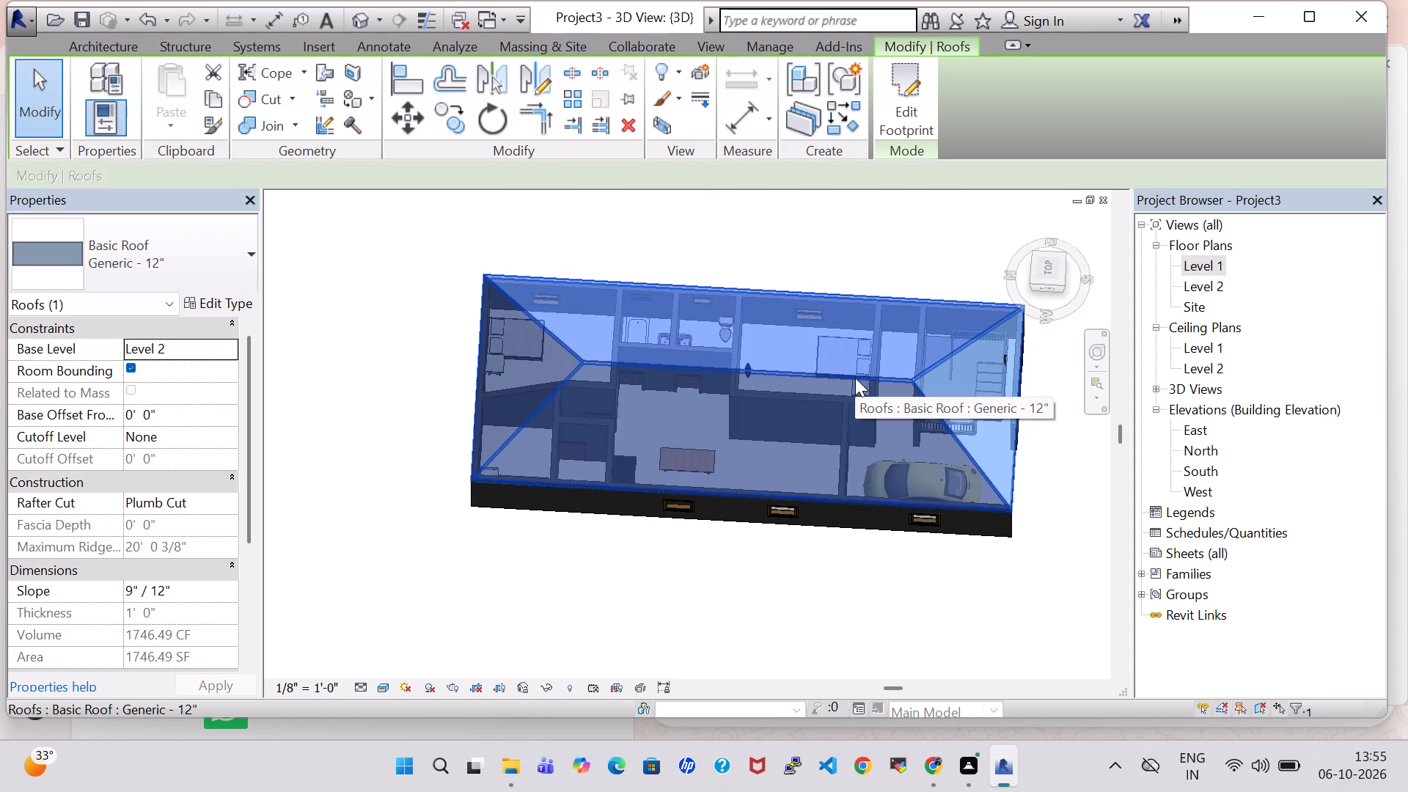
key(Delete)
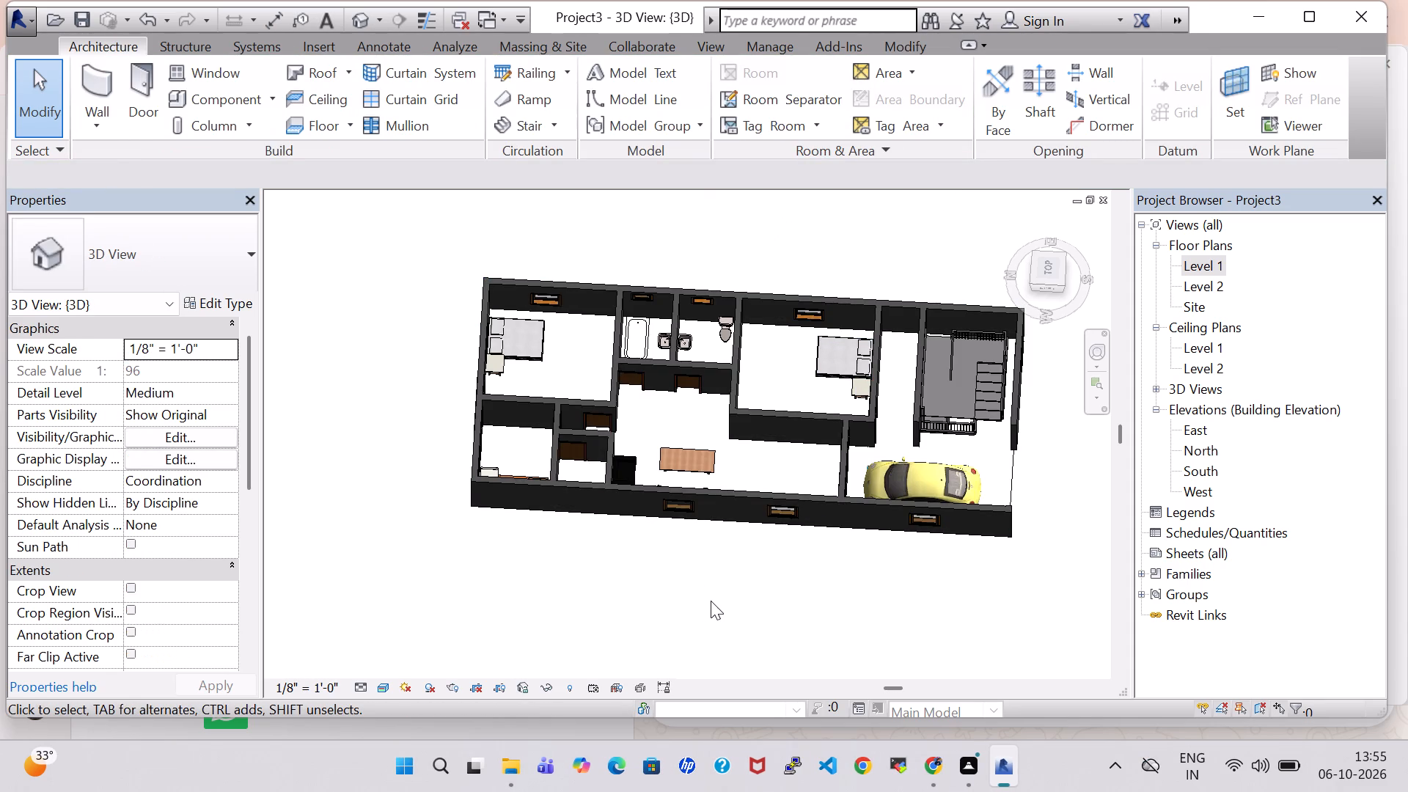
Examine the open-topped house in 3D from several angles, including the parking area, staircase and overall room layout.
shift+middle_drag(712, 601, 632, 595)
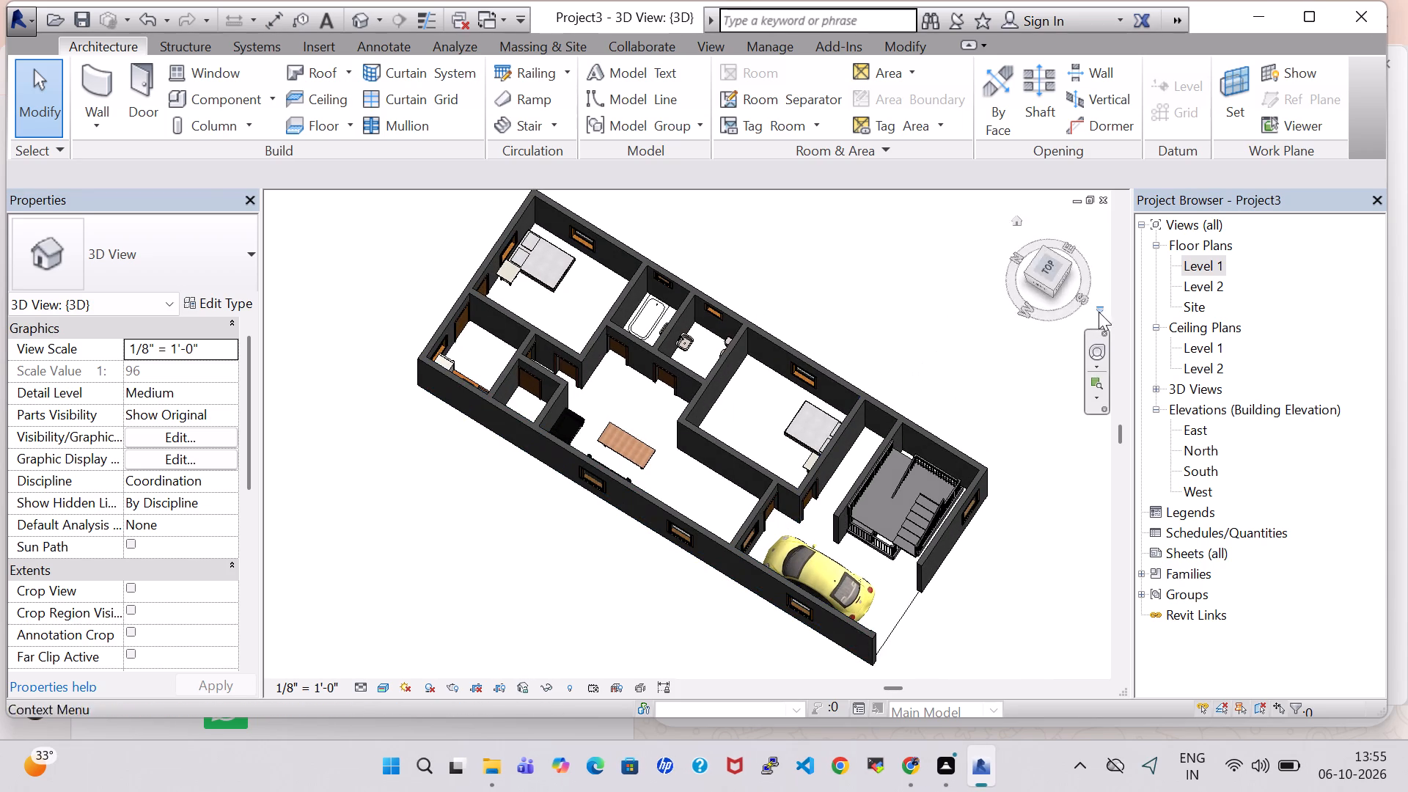
shift+middle_drag(858, 286, 755, 300)
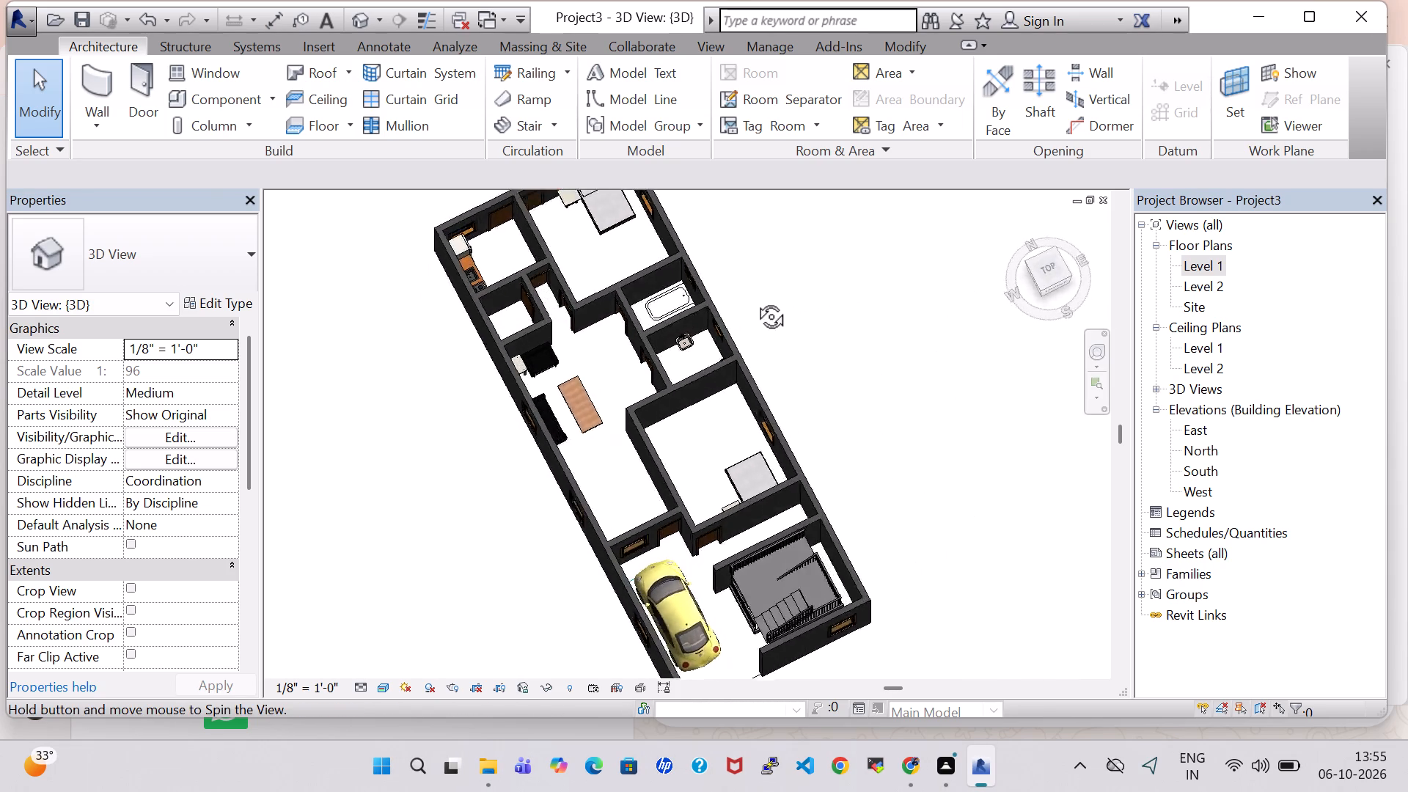
shift+middle_drag(755, 300, 917, 265)
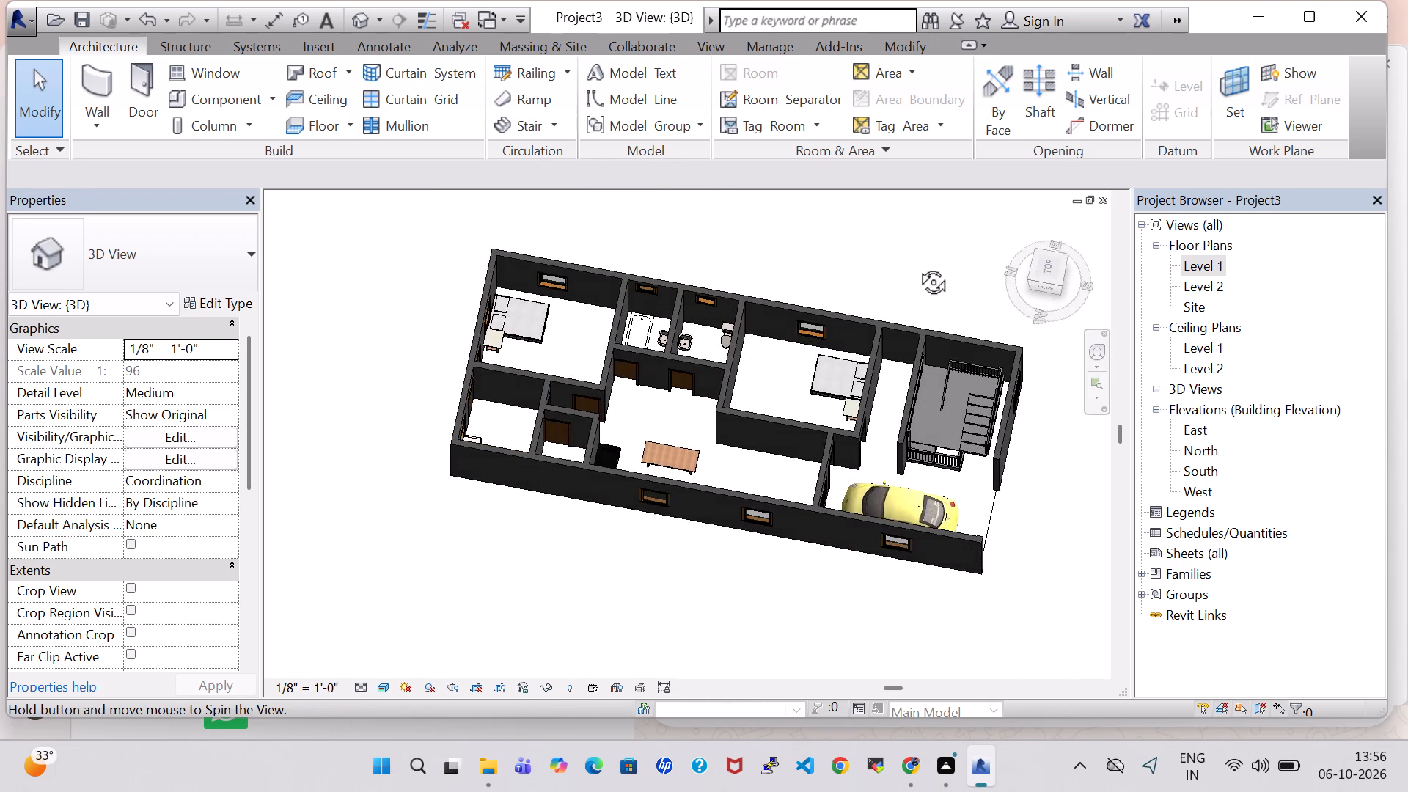
shift+middle_drag(917, 265, 913, 262)
shift+middle_drag(580, 562, 498, 548)
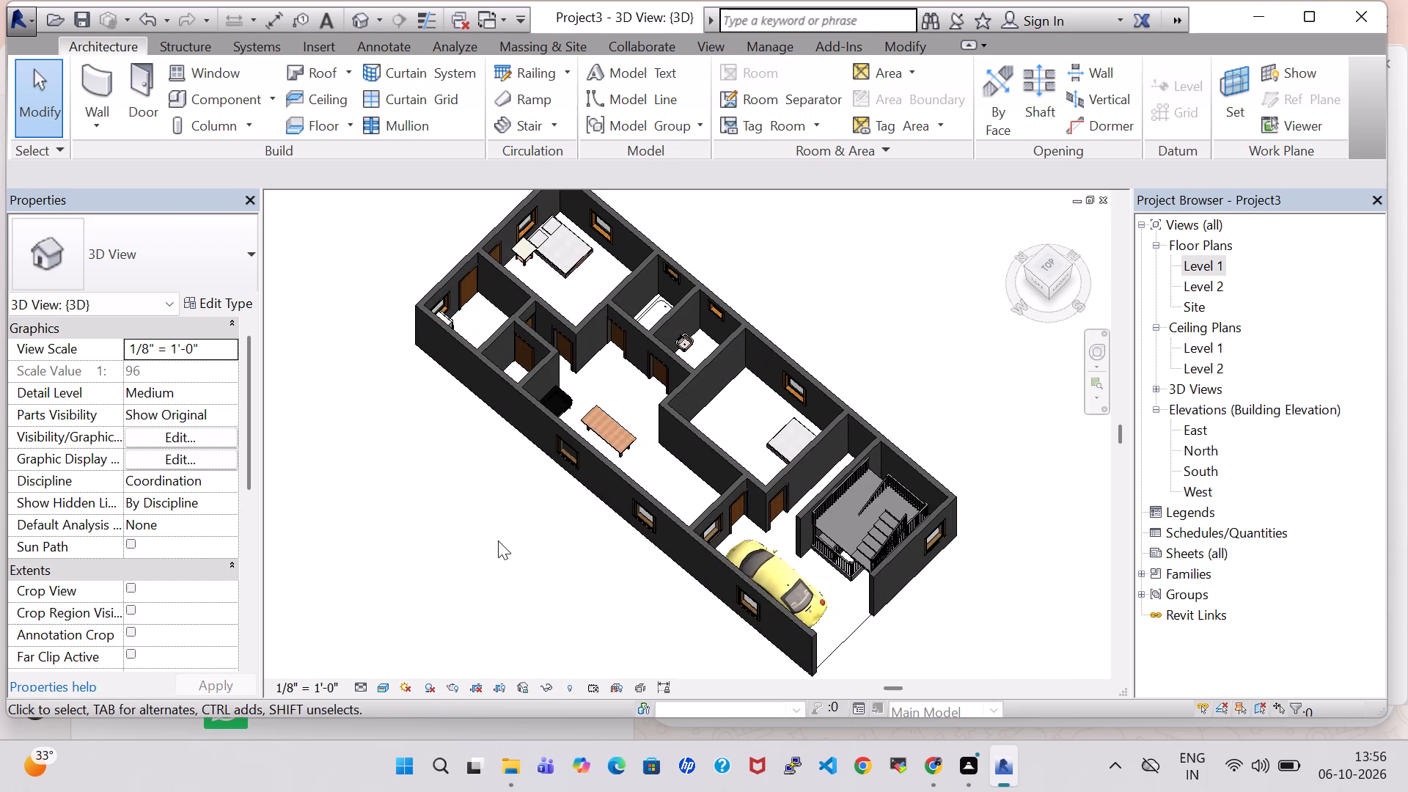
scroll(903, 427, up, 3)
middle_drag(917, 401, 910, 336)
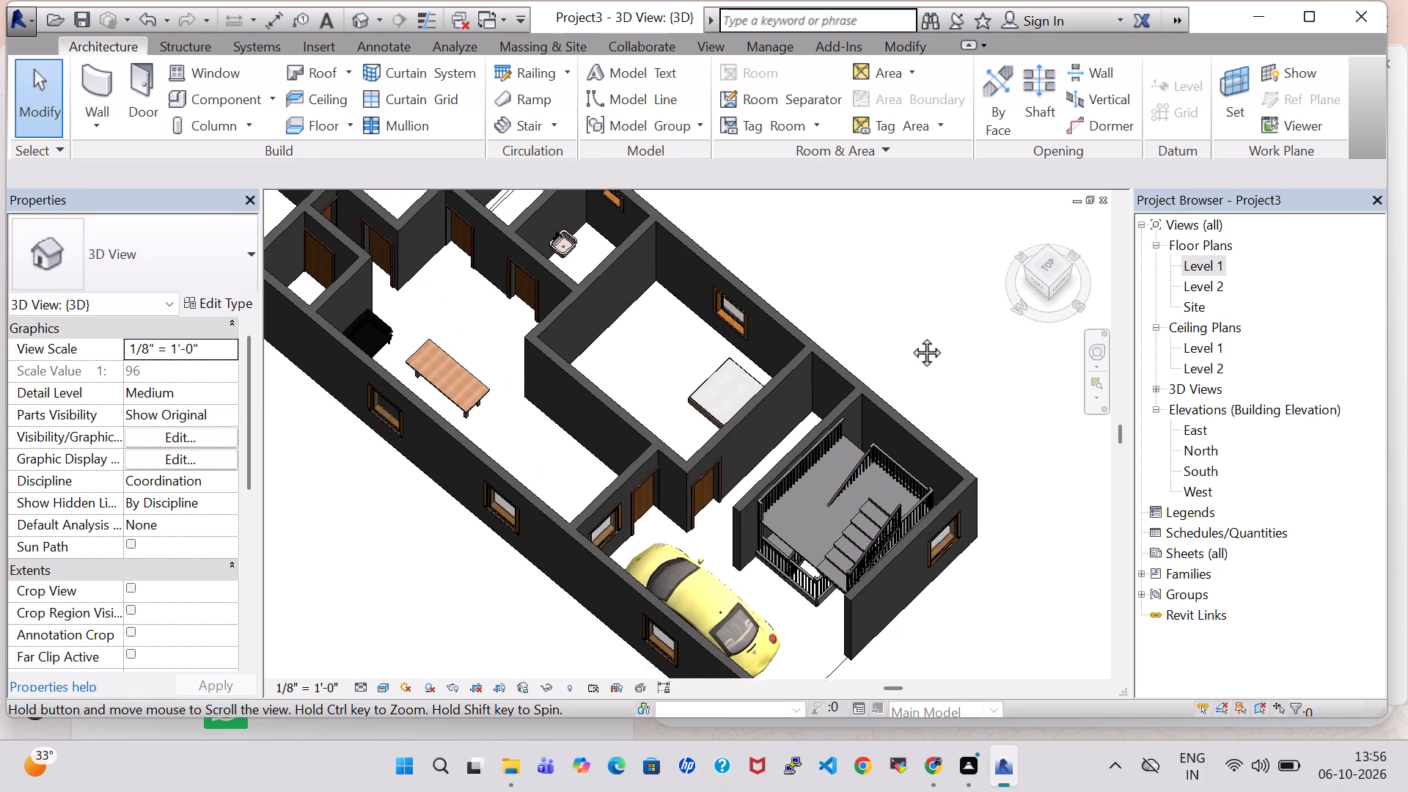
middle_drag(910, 336, 929, 292)
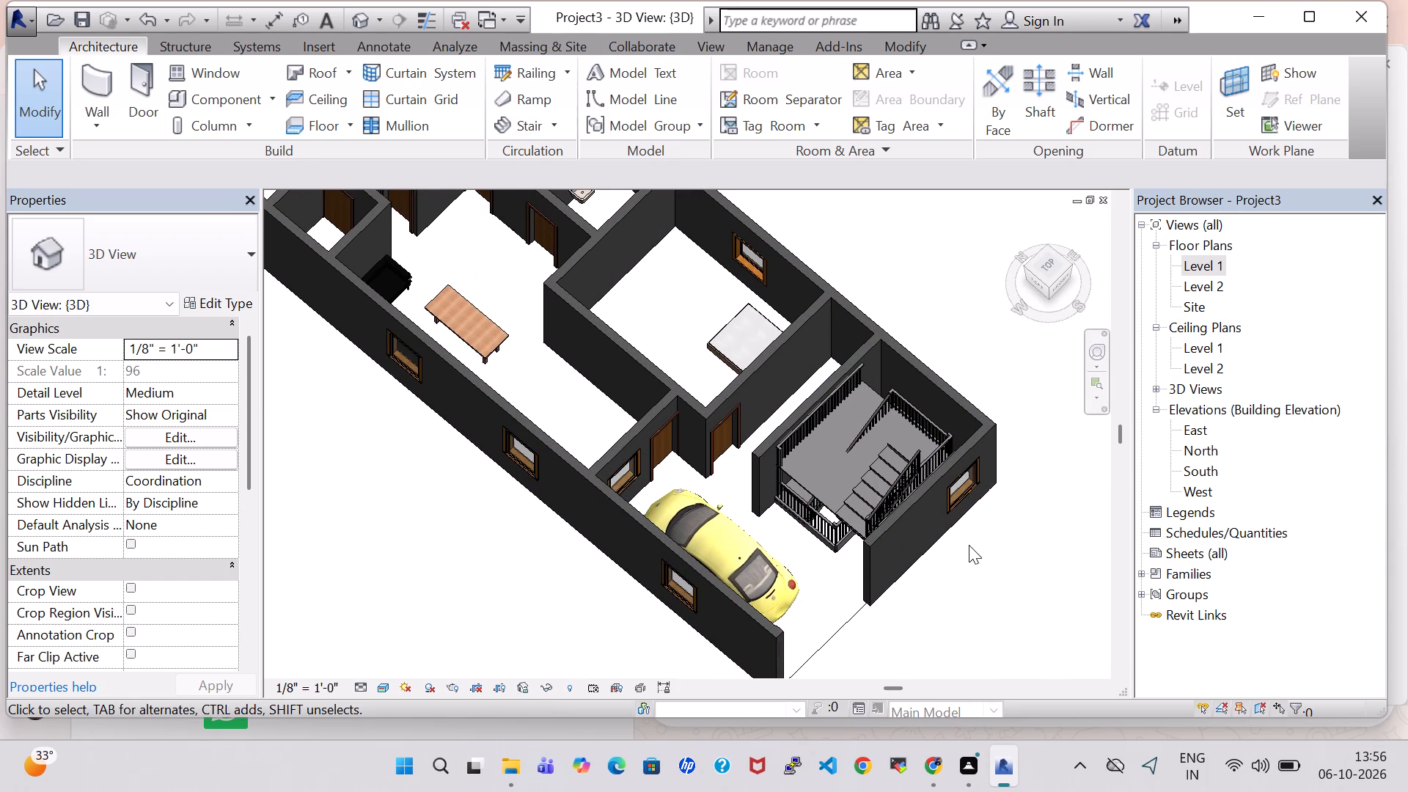
scroll(890, 314, down, 2)
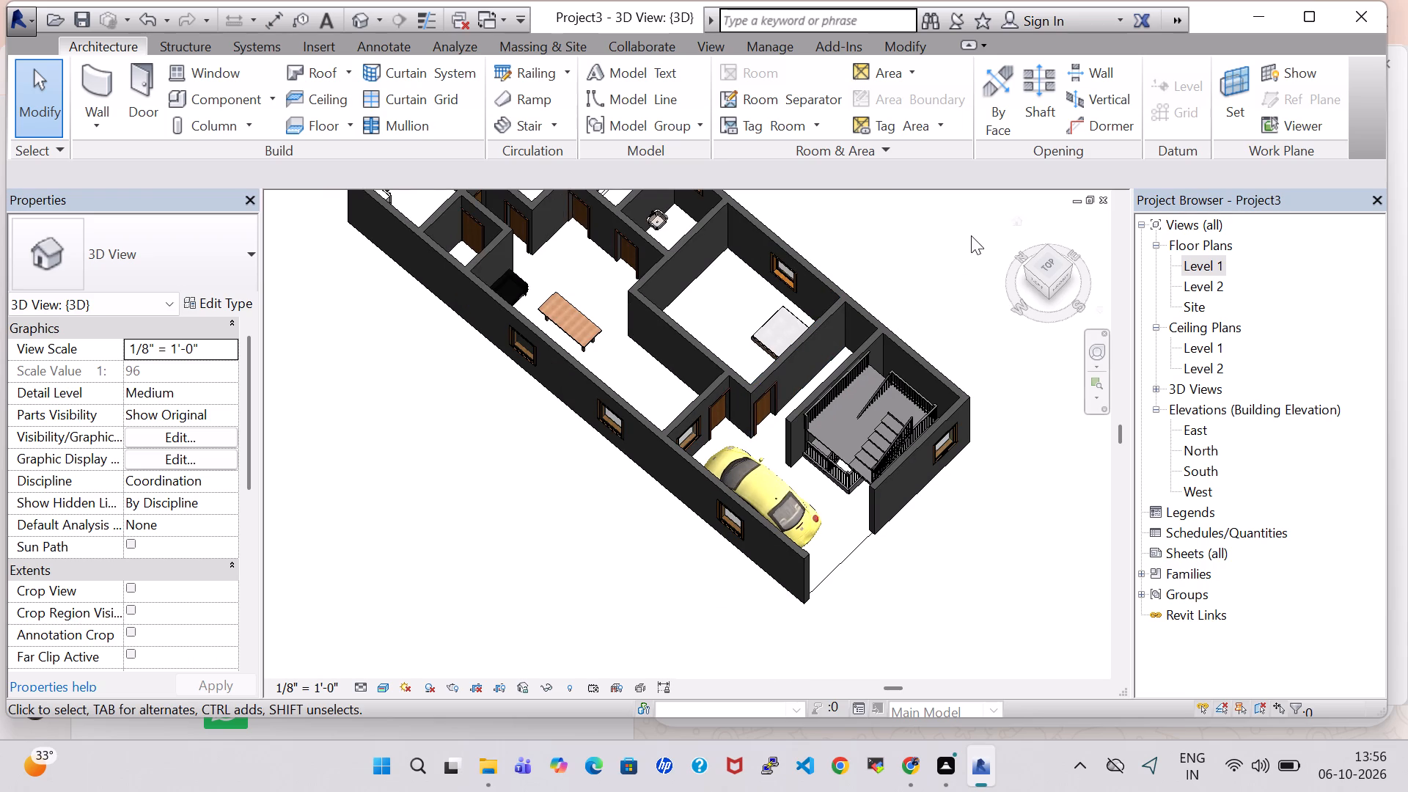
shift+middle_drag(903, 257, 1013, 301)
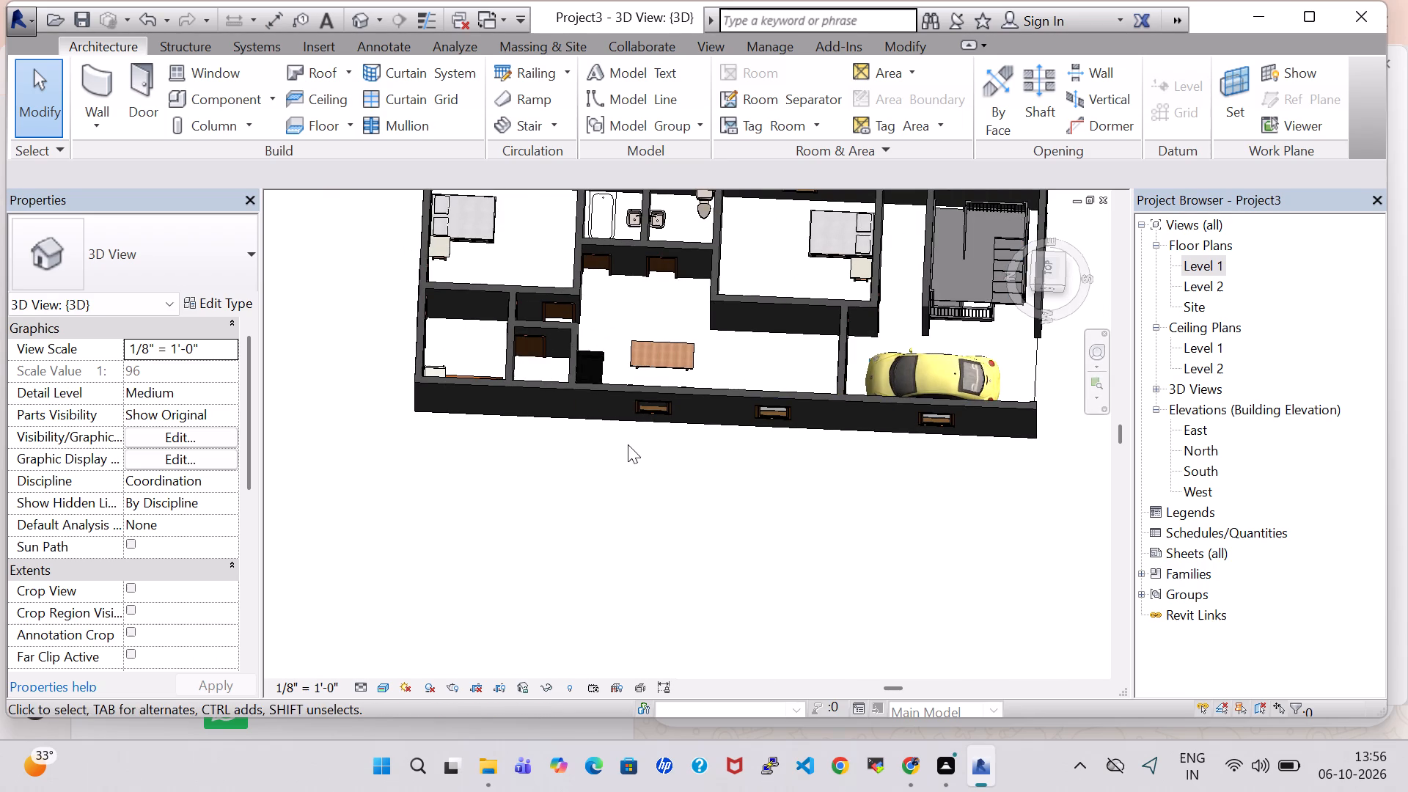
middle_drag(692, 462, 588, 578)
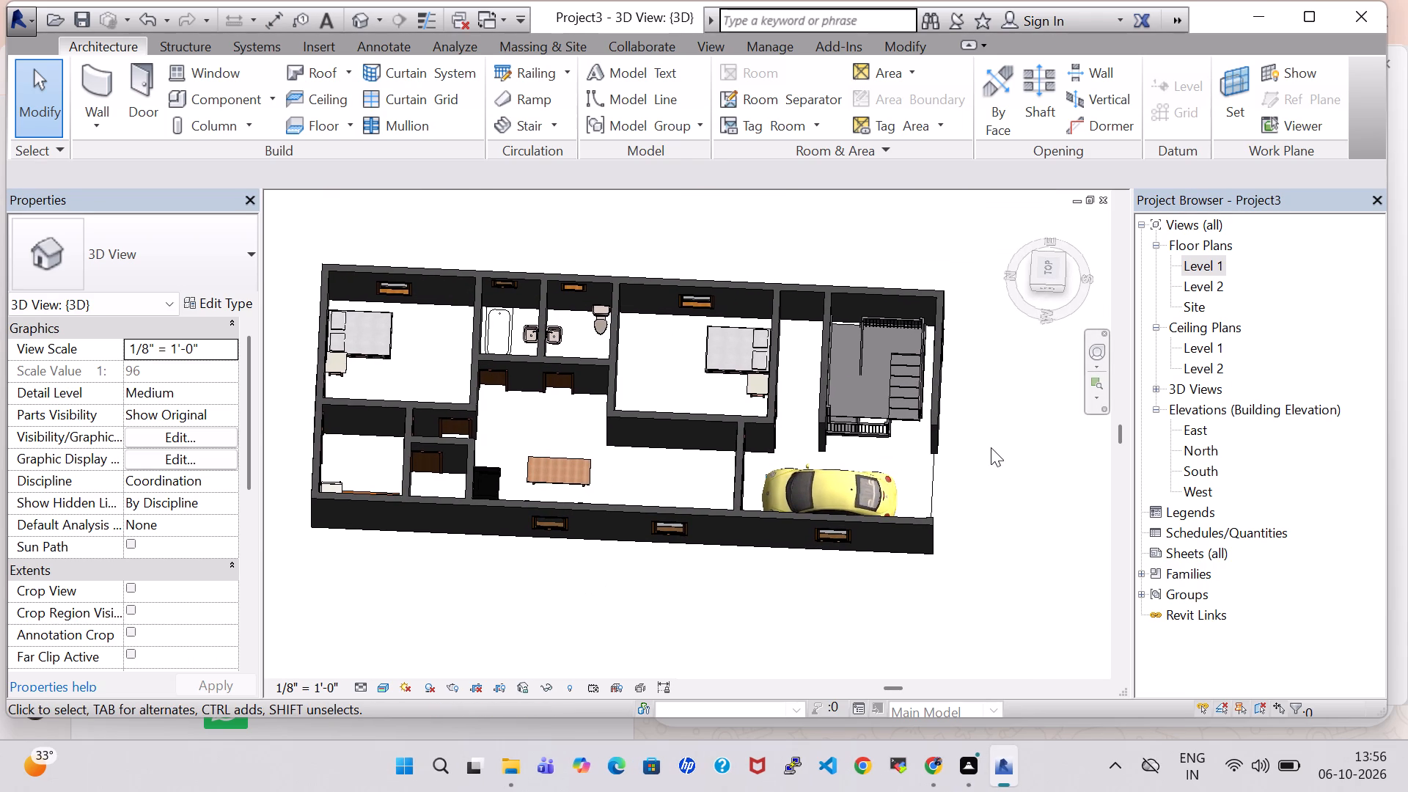
Examine the bathrooms, drawing area, bedrooms and staircase in 3D from above and from oblique angles.
scroll(989, 432, up, 2)
middle_drag(644, 624, 744, 624)
scroll(451, 404, up, 2)
scroll(524, 381, up, 4)
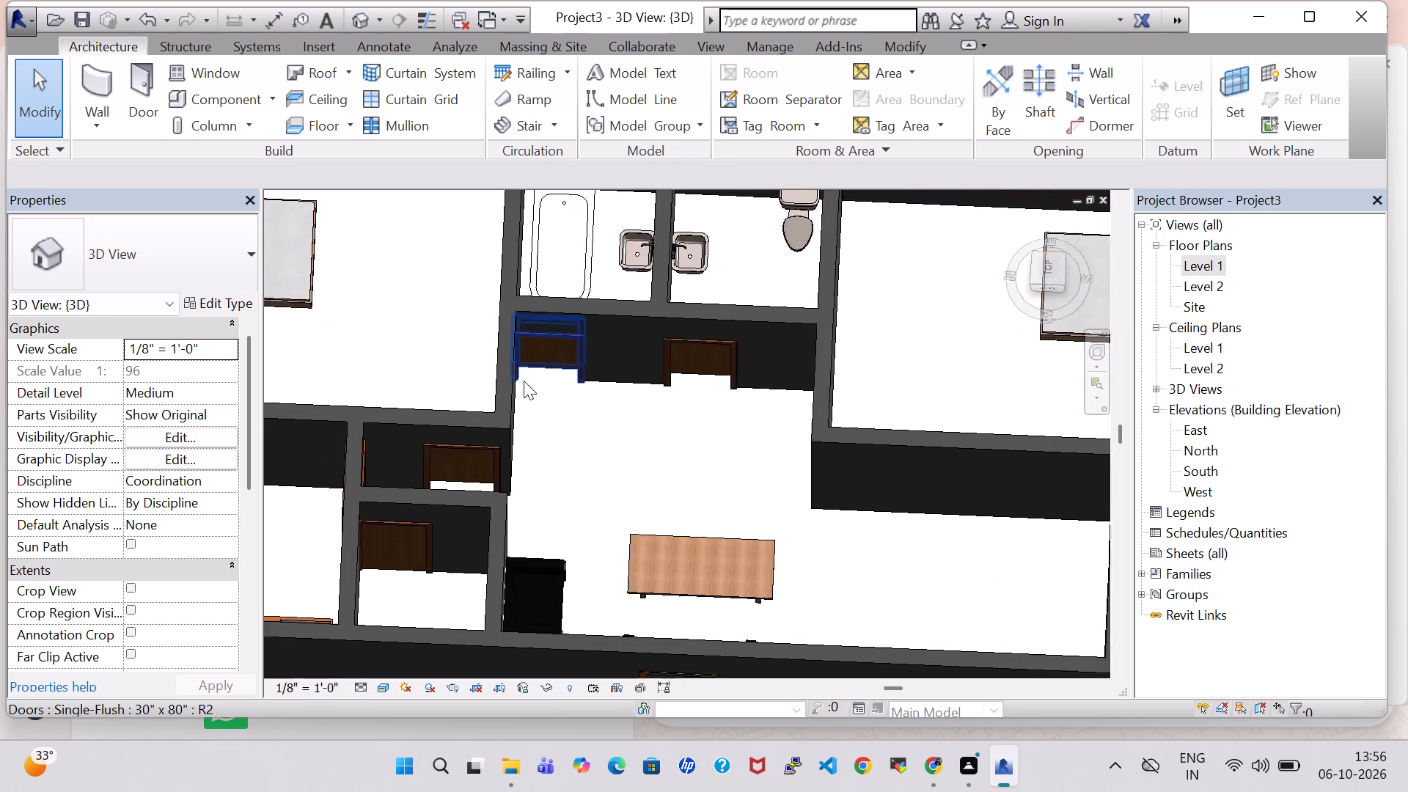
shift+middle_drag(714, 508, 535, 418)
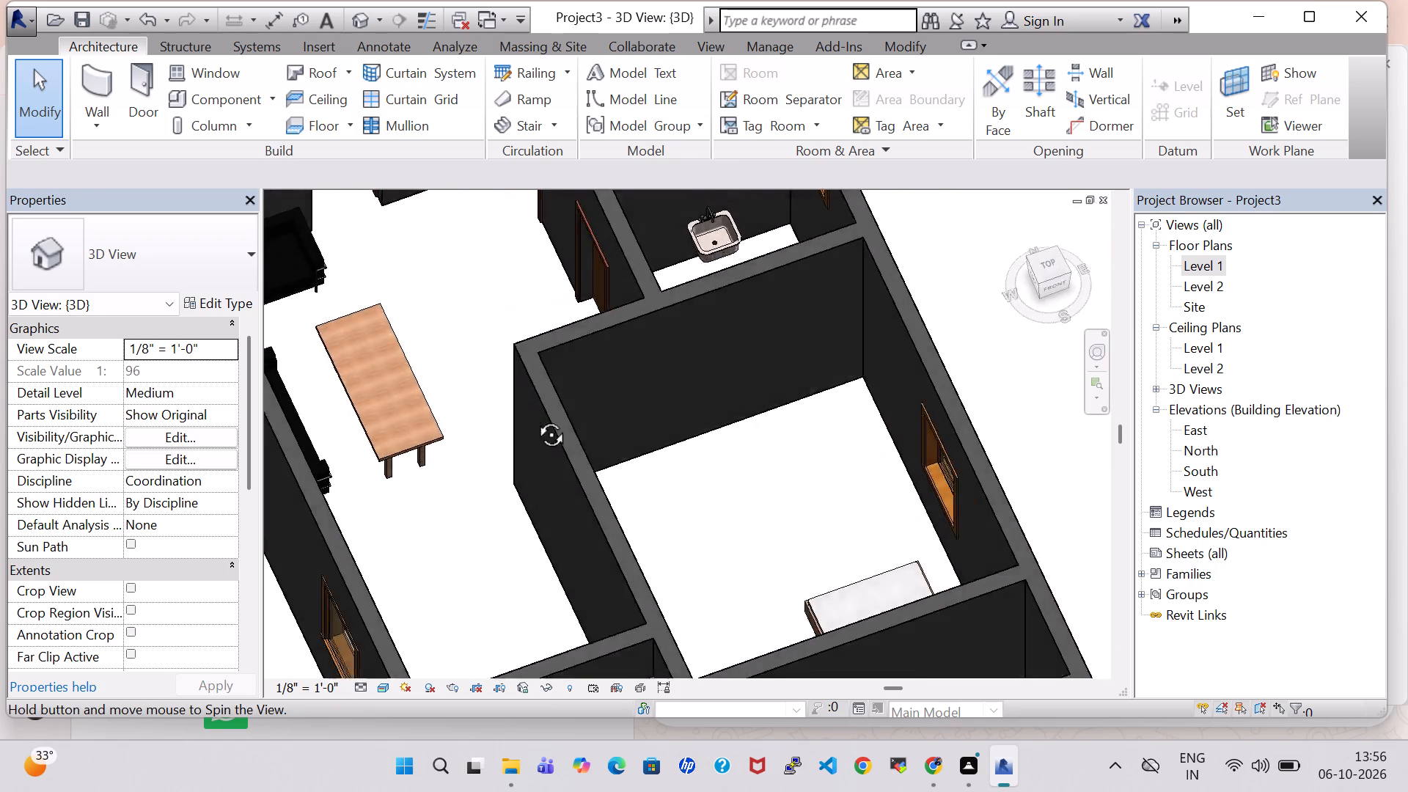
shift+middle_drag(535, 418, 527, 312)
middle_drag(431, 249, 440, 404)
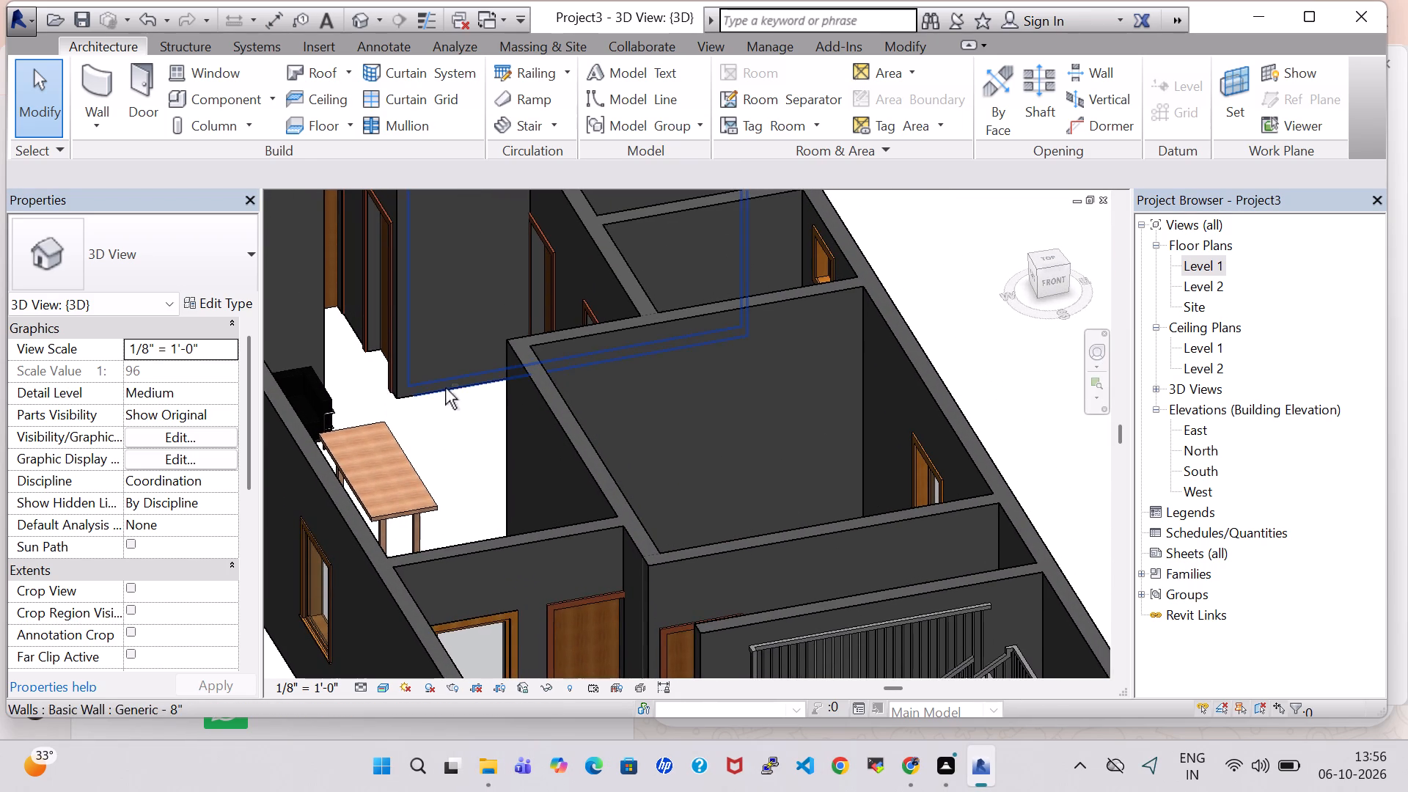
shift+middle_drag(445, 388, 611, 540)
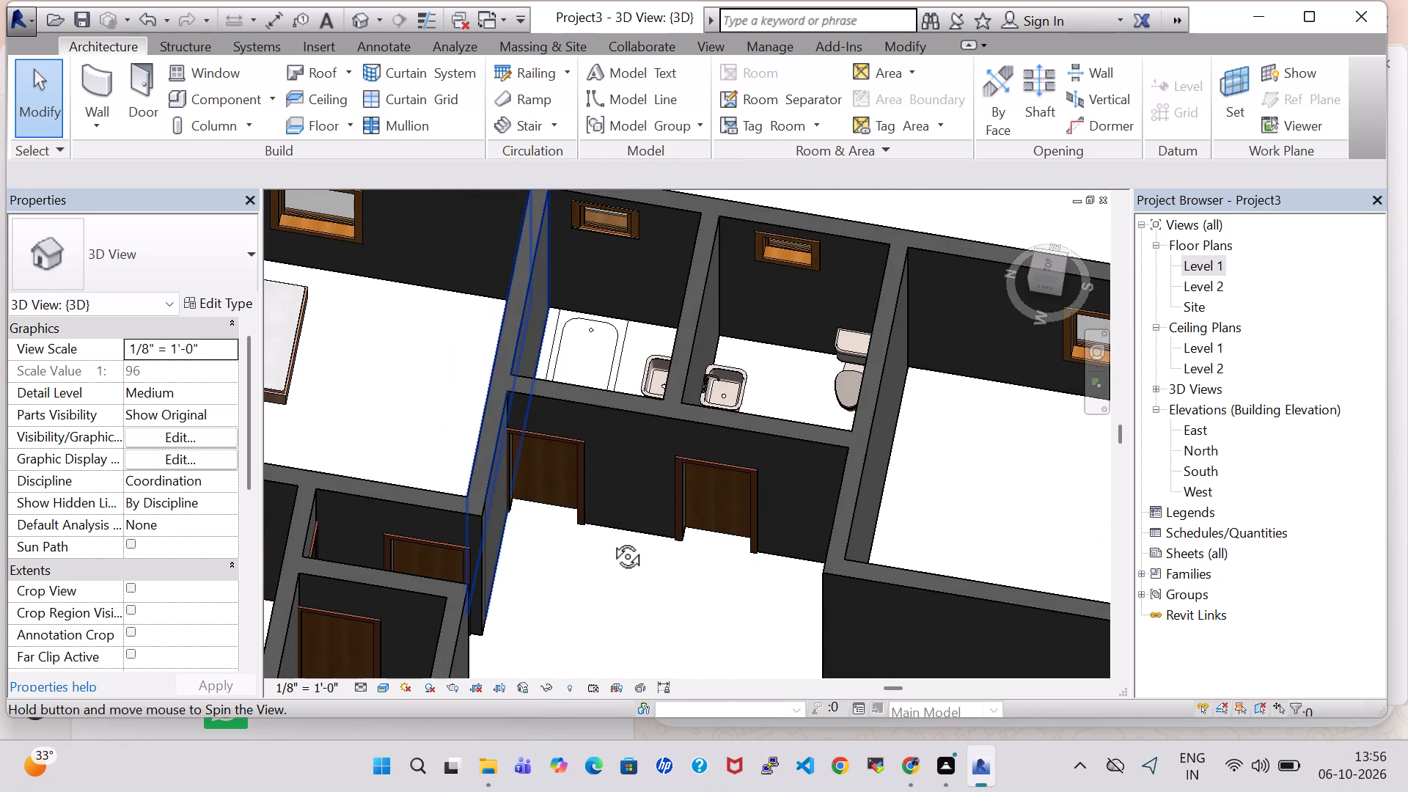
shift+middle_drag(611, 540, 382, 364)
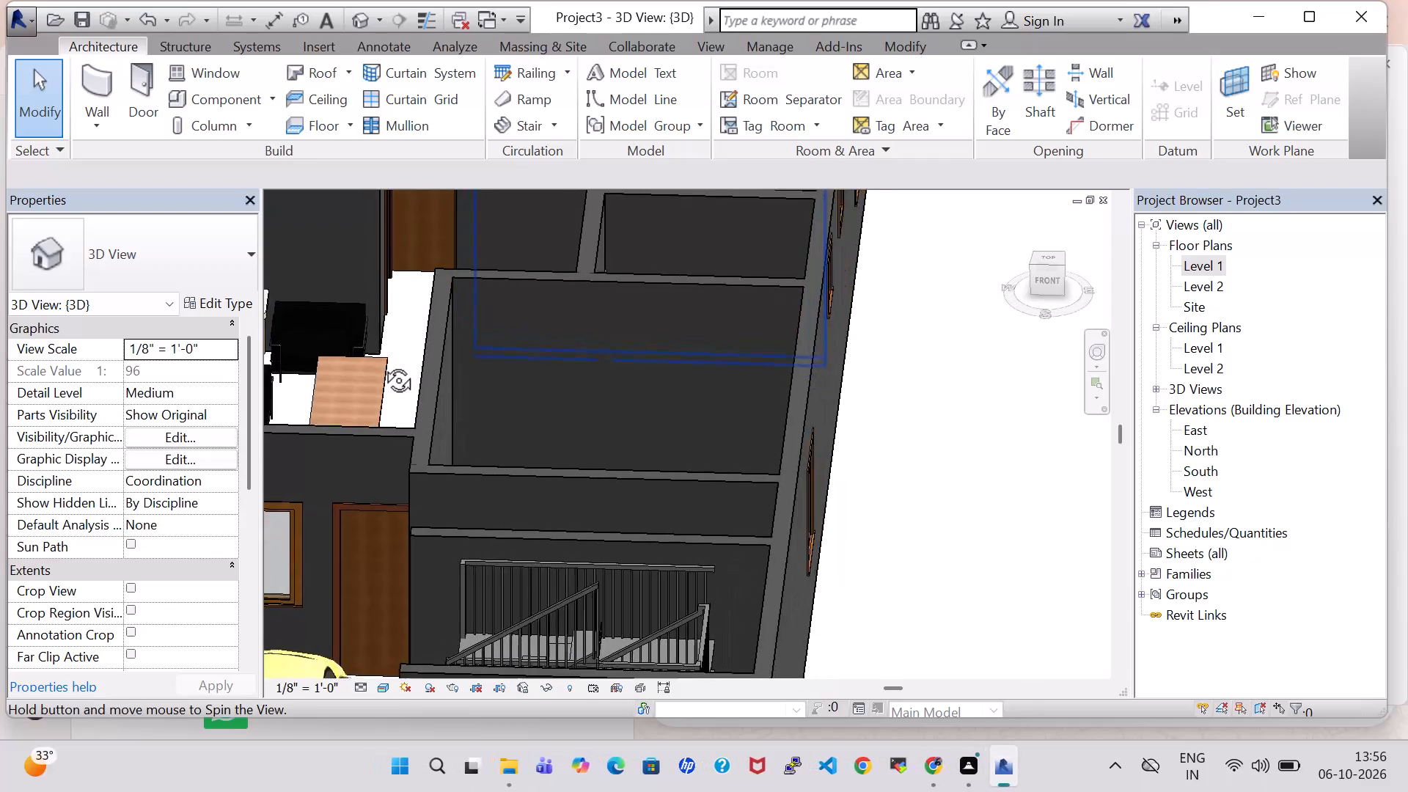
shift+middle_drag(382, 364, 350, 370)
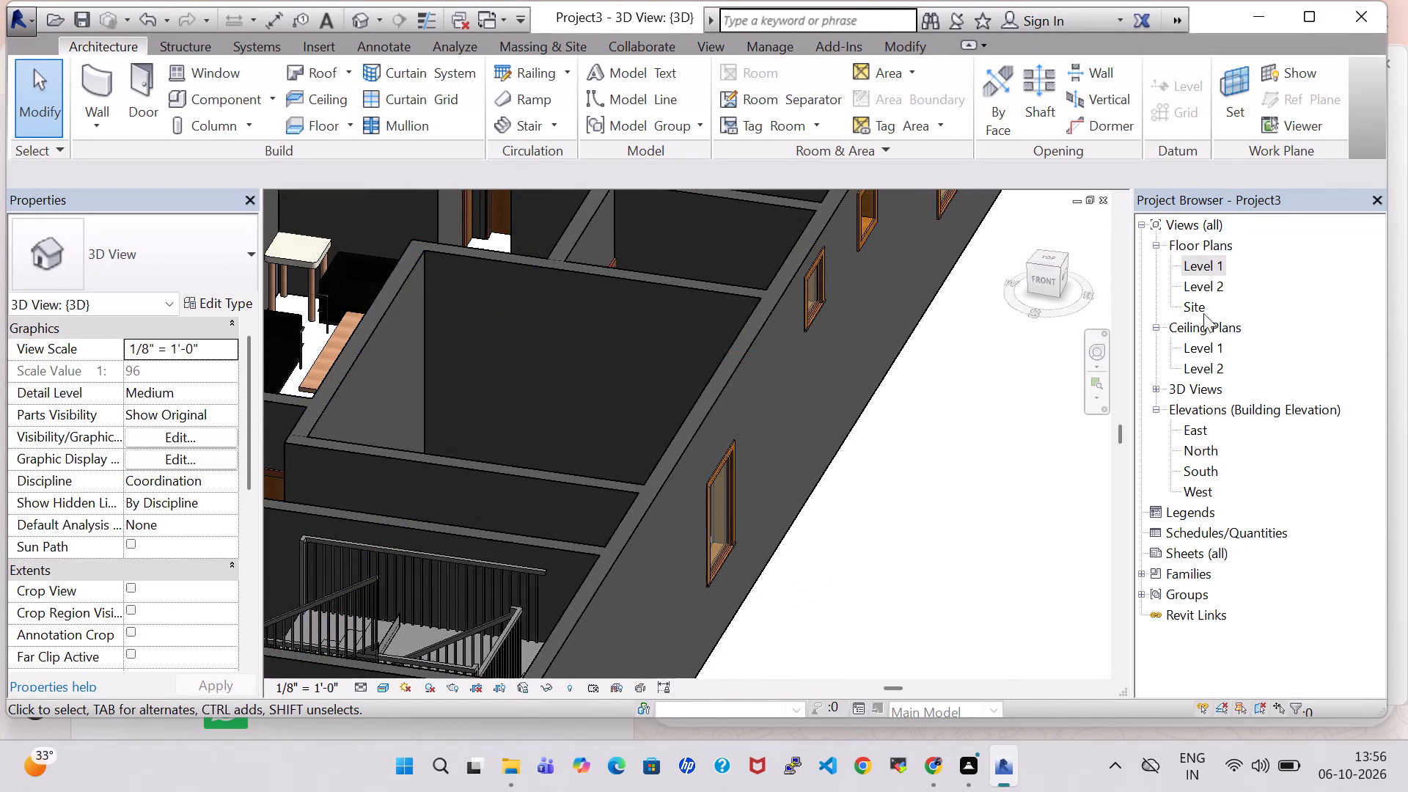
Open the Level 1 floor plan and review the room layout, including the kitchen's exterior door, bedrooms, bath and WC.
double_click(1208, 264)
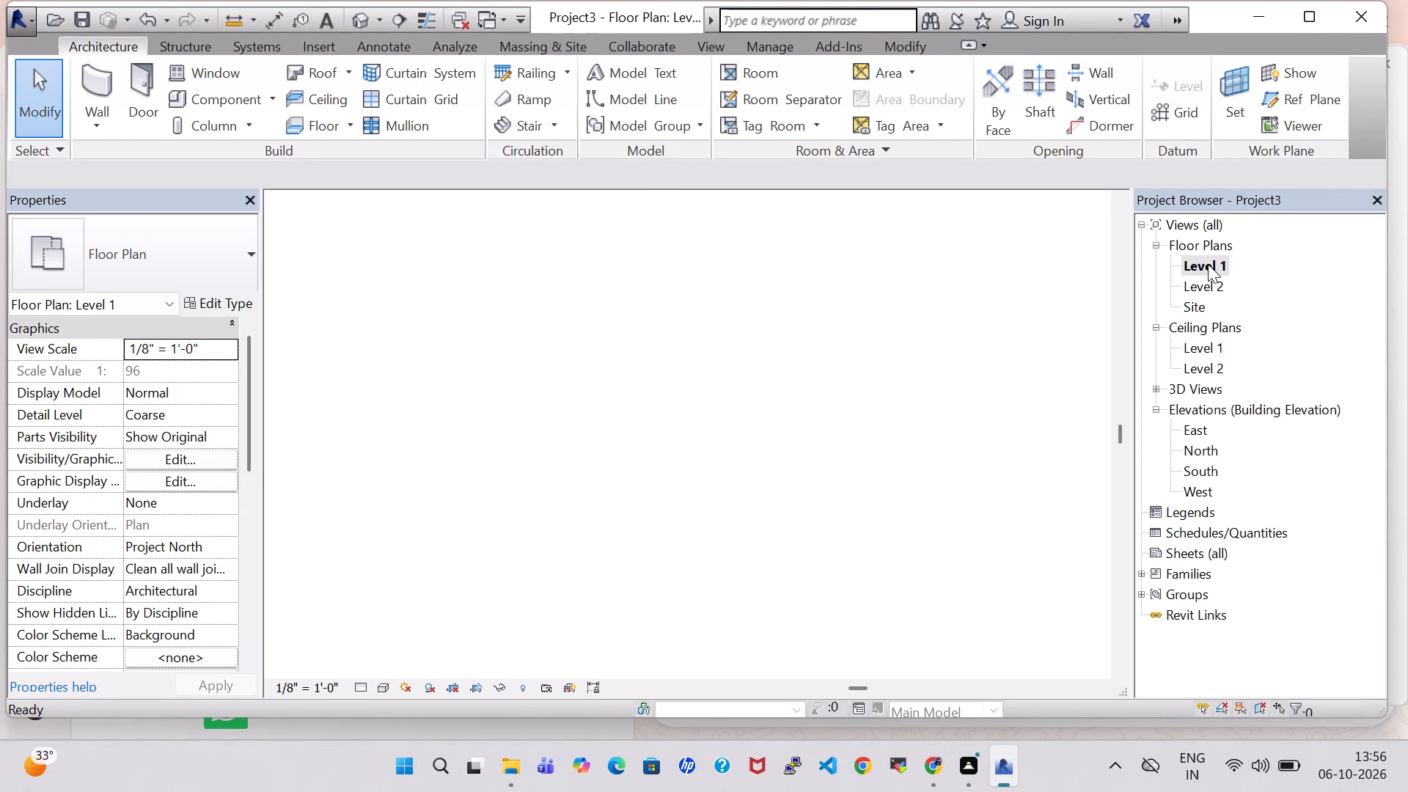
middle_drag(969, 357, 996, 558)
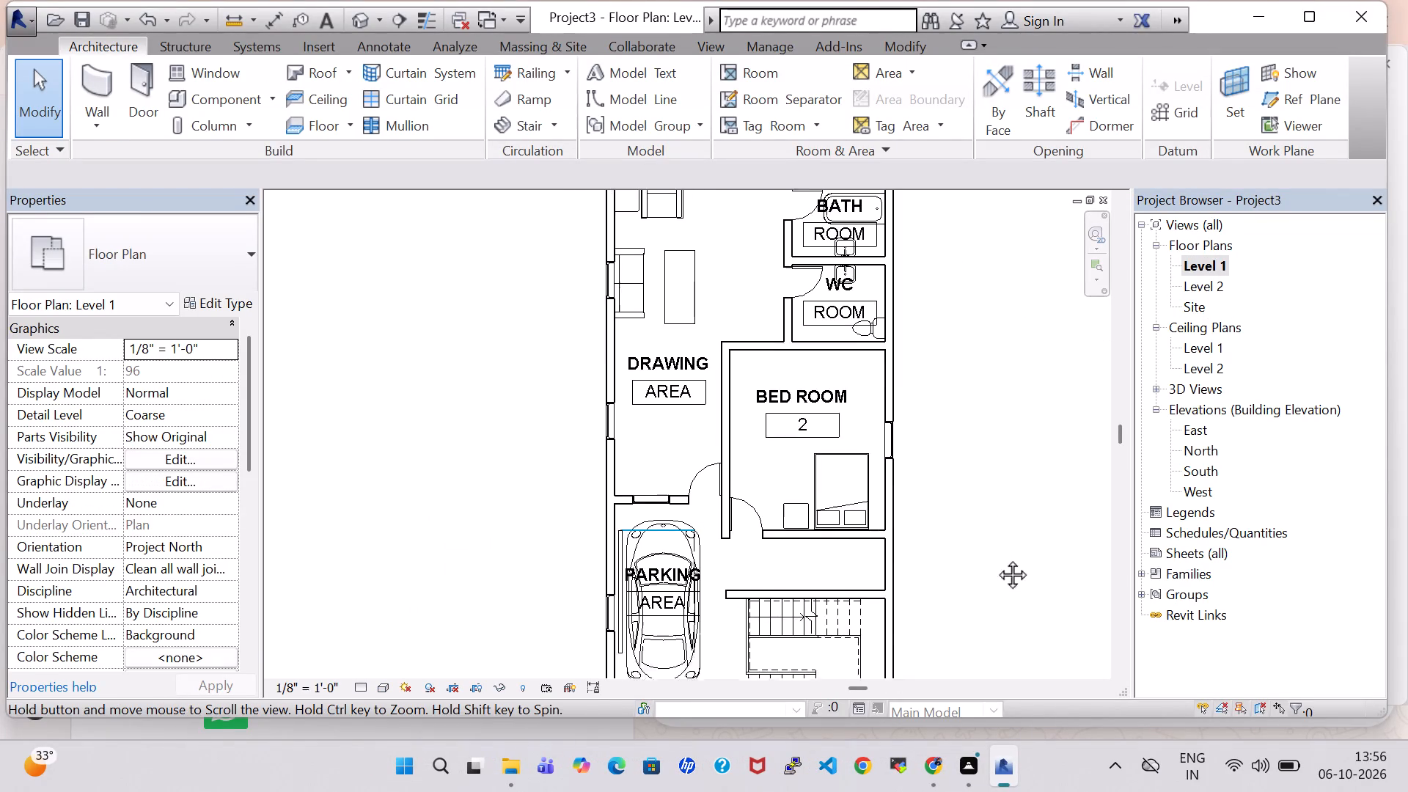
middle_drag(996, 558, 993, 584)
scroll(950, 385, down, 2)
middle_drag(992, 297, 966, 463)
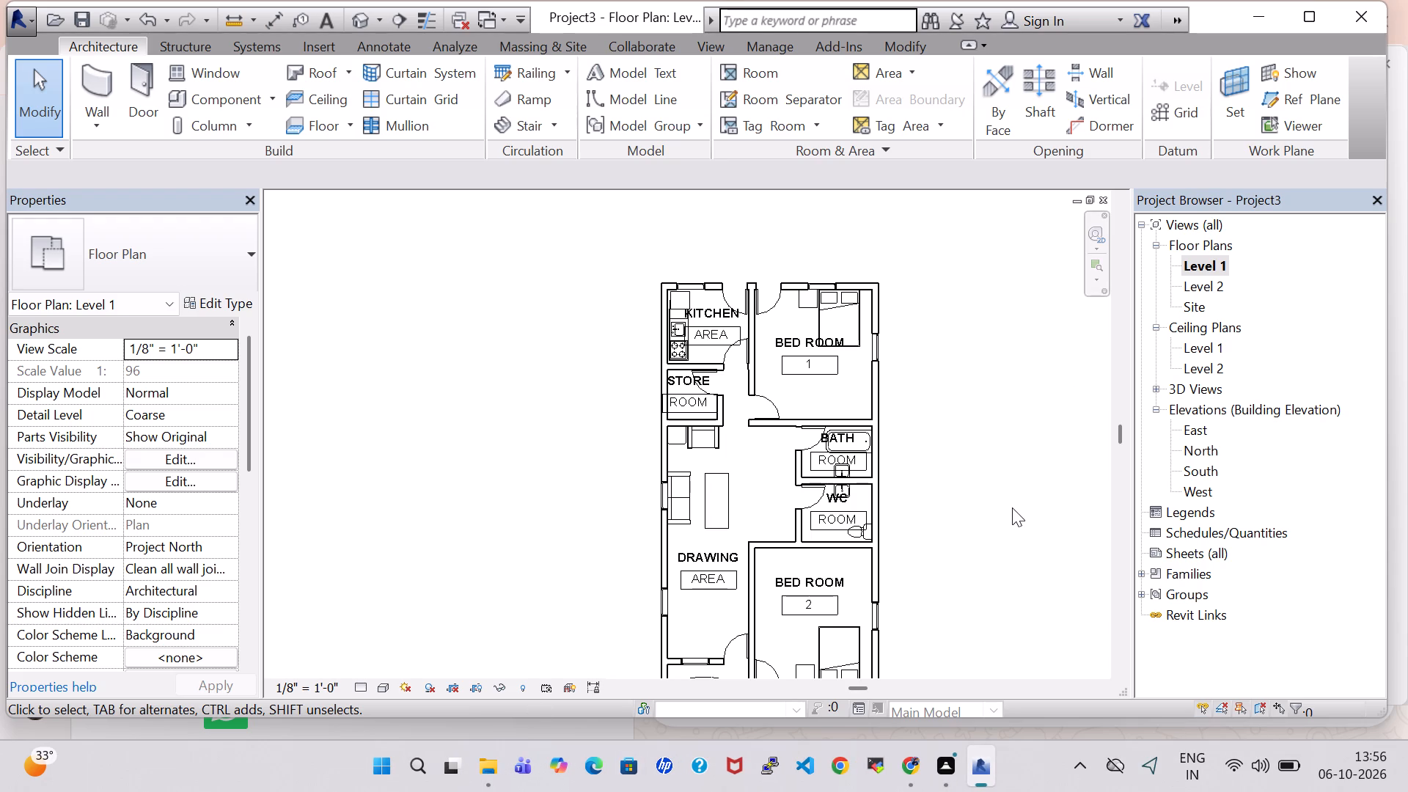
scroll(1012, 507, down, 1)
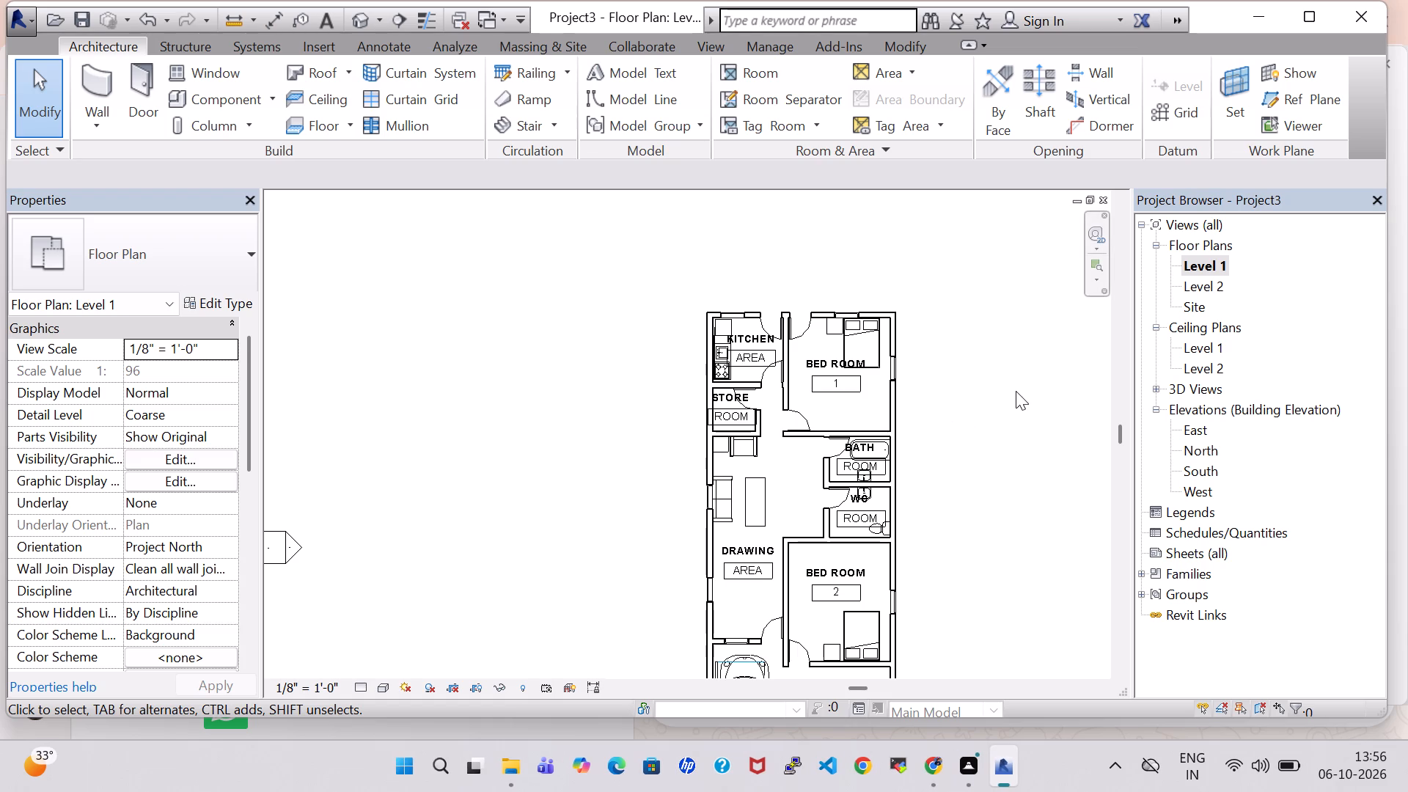
scroll(957, 309, up, 2)
click(713, 326)
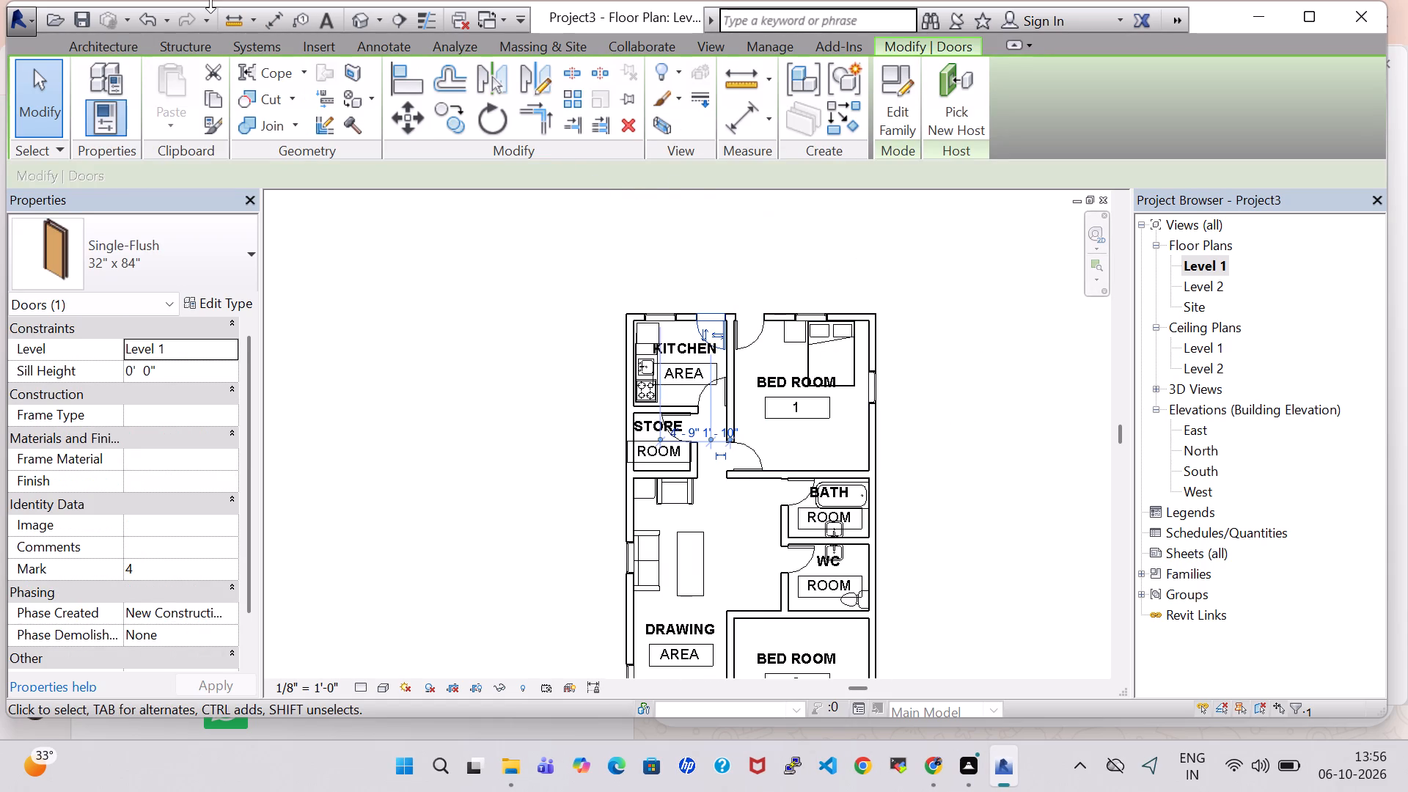
click(103, 42)
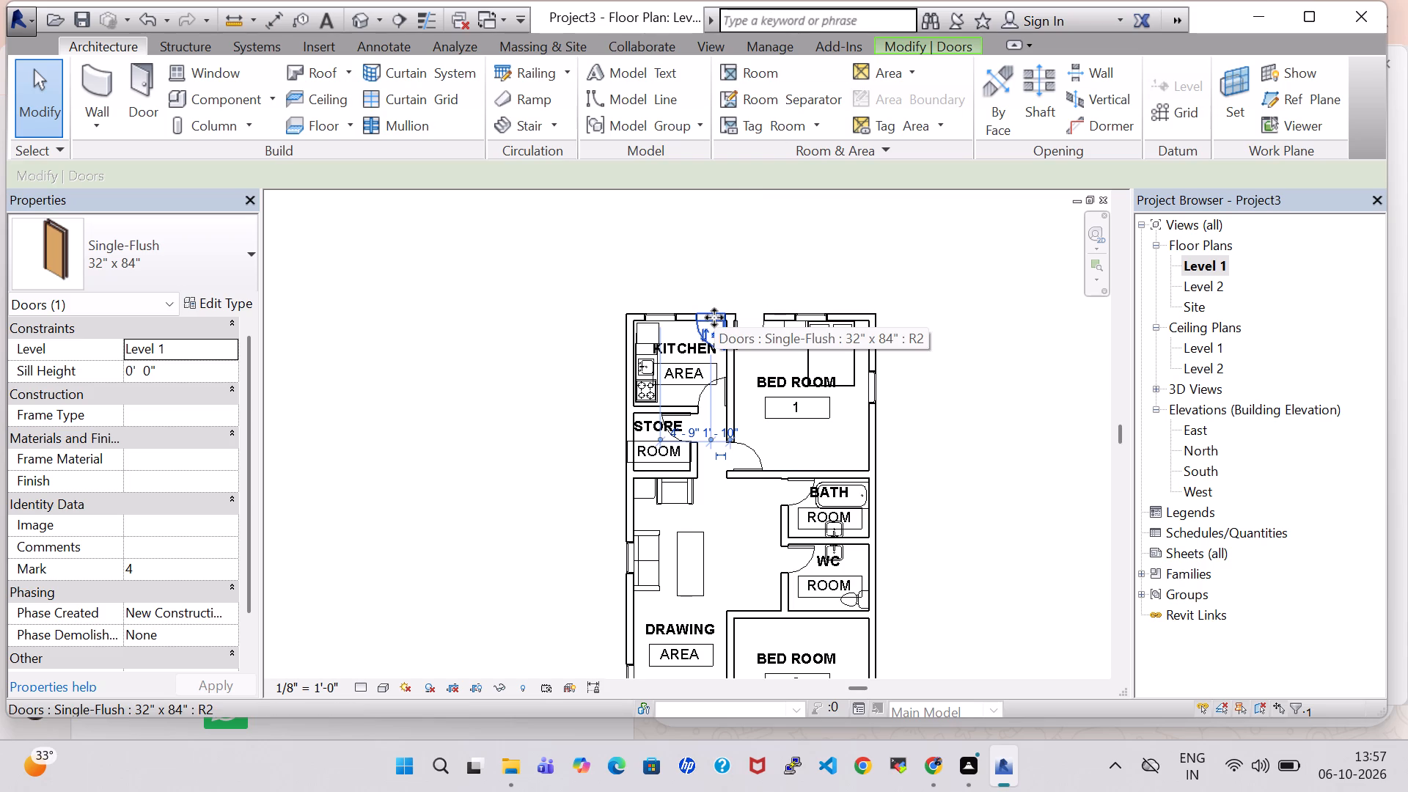
scroll(774, 263, up, 4)
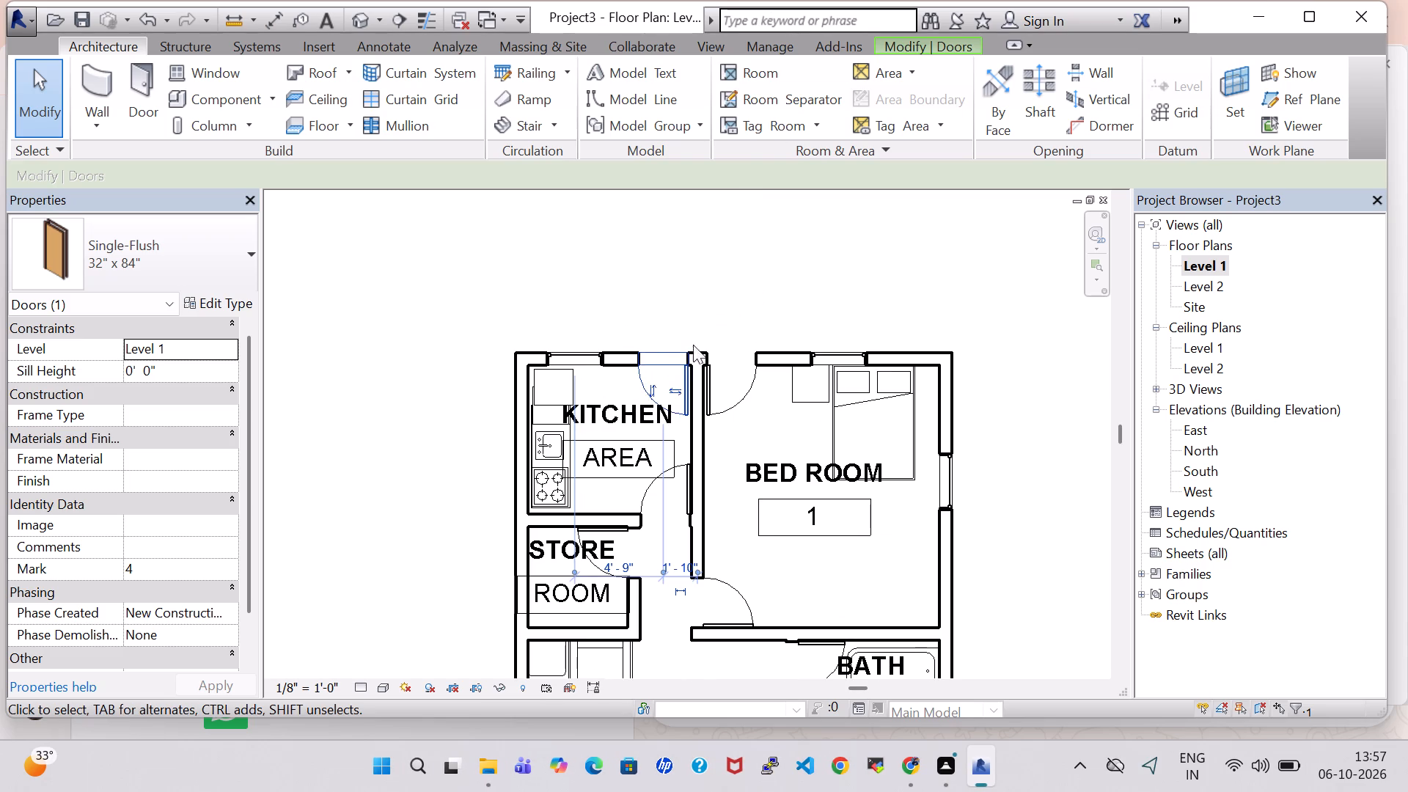
click(692, 282)
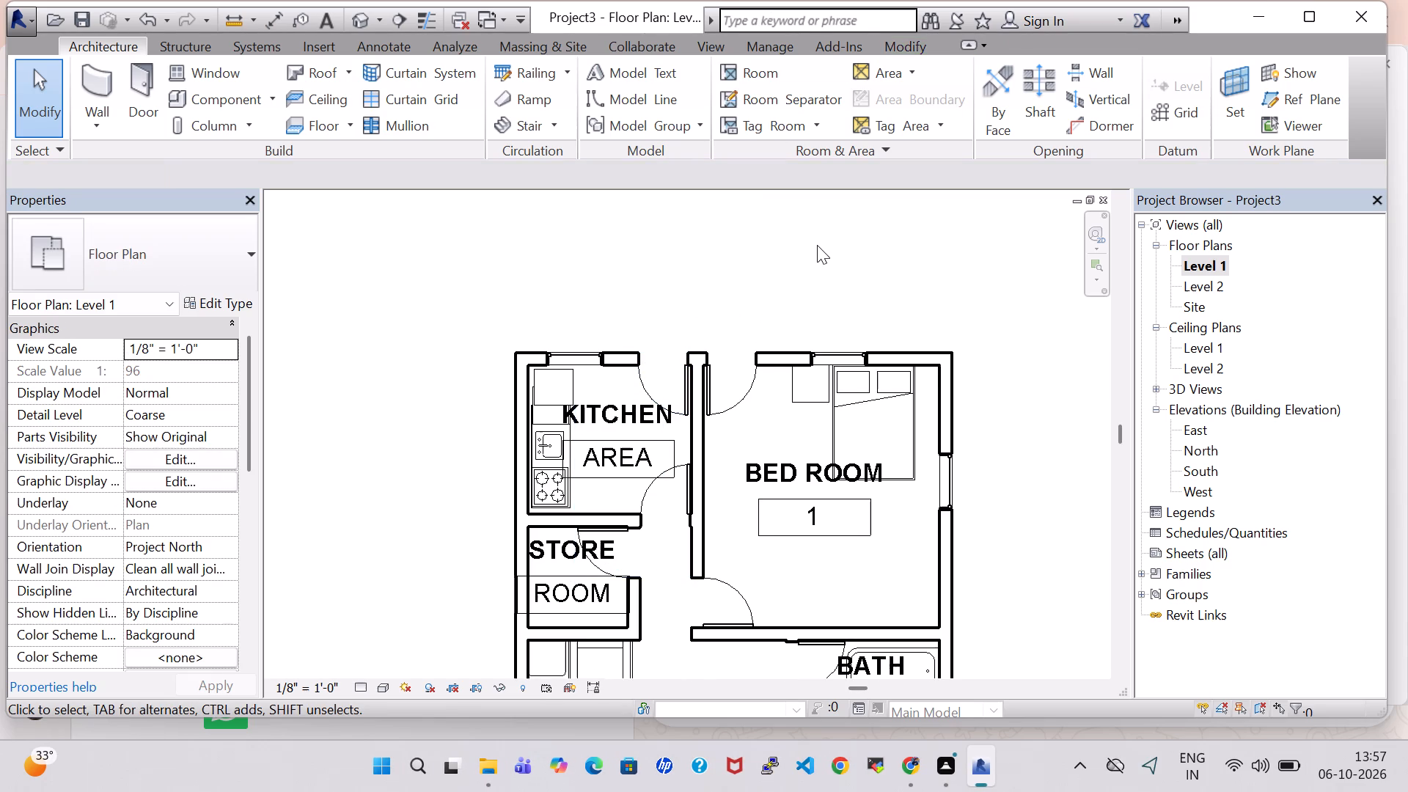
scroll(817, 245, down, 1)
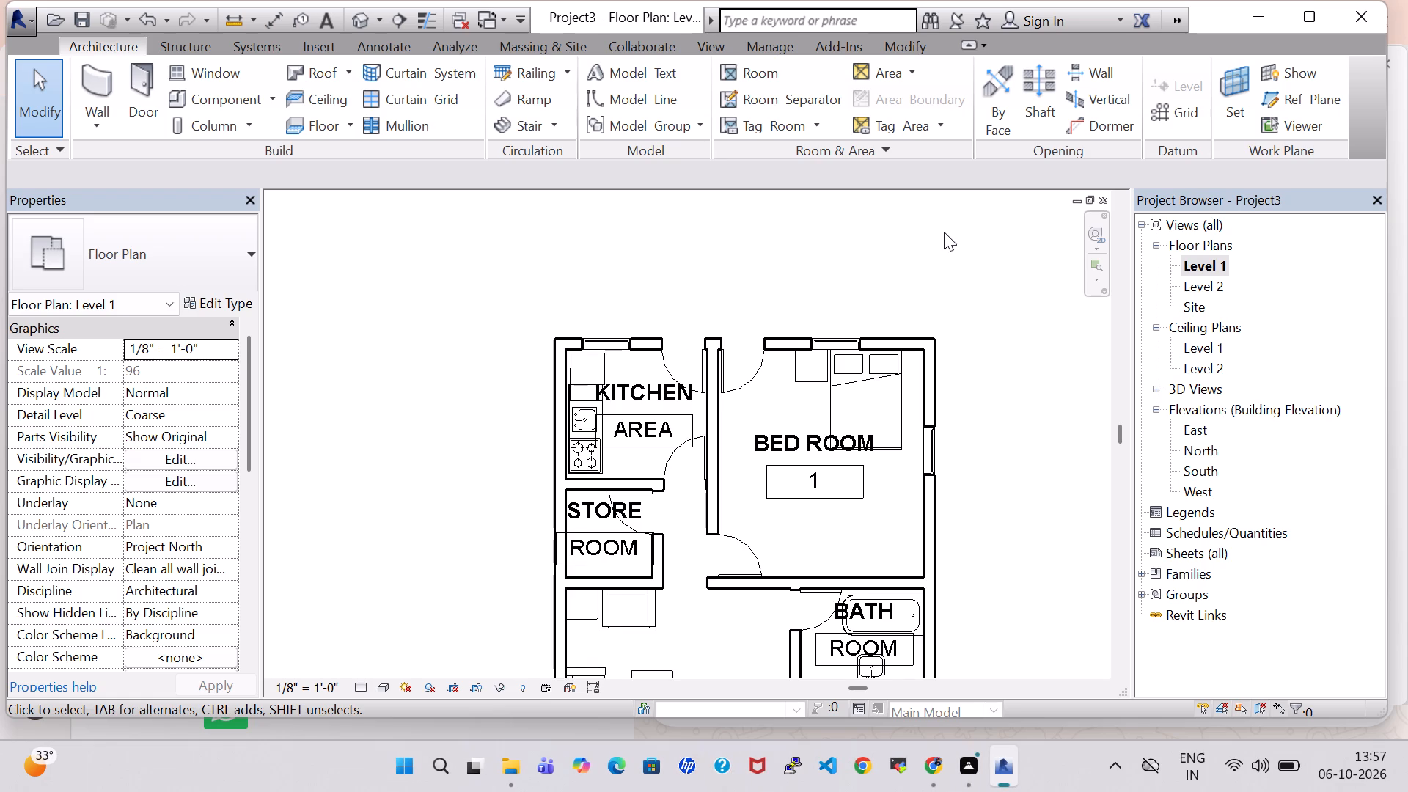
middle_drag(944, 232, 859, 180)
scroll(950, 372, down, 3)
middle_drag(951, 397, 899, 312)
scroll(882, 387, up, 5)
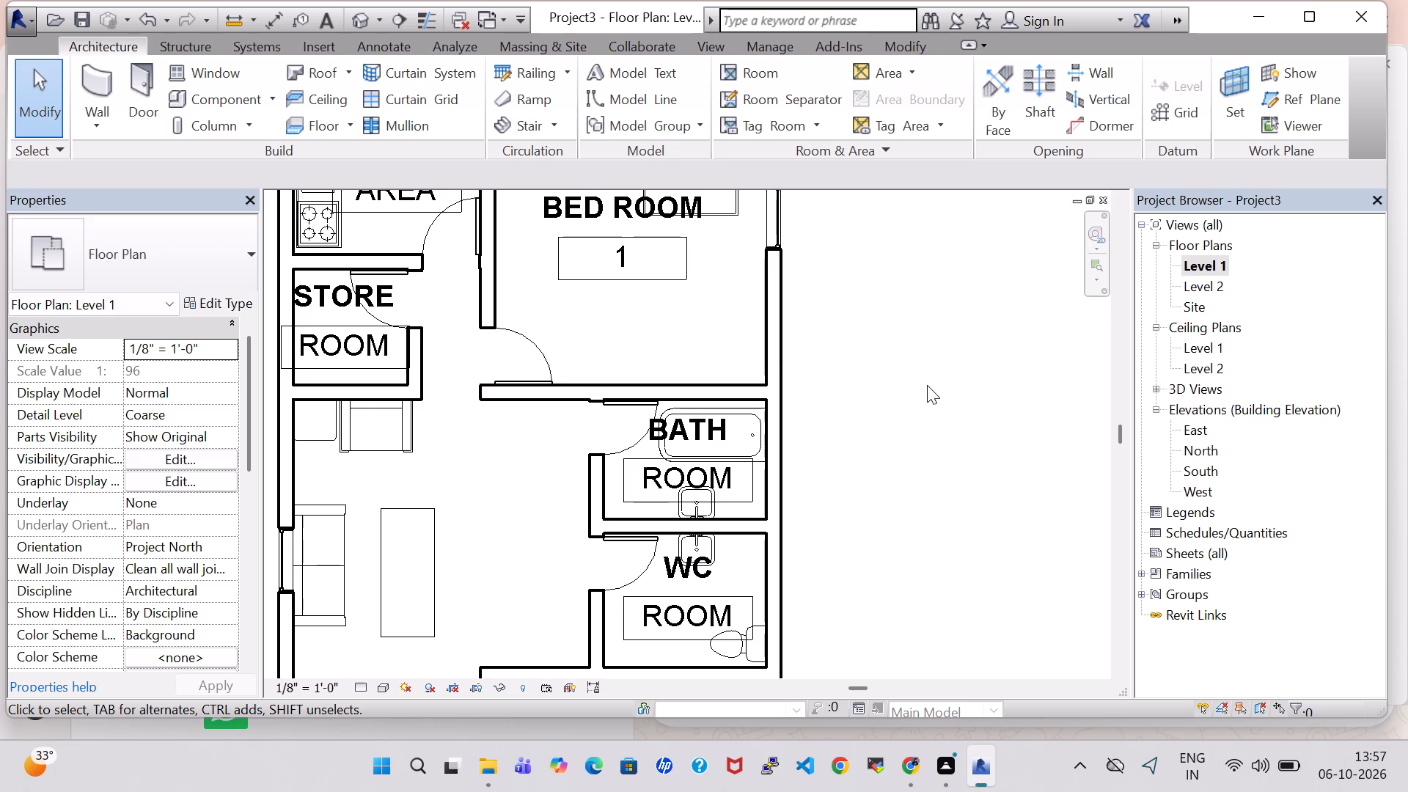
scroll(906, 398, down, 1)
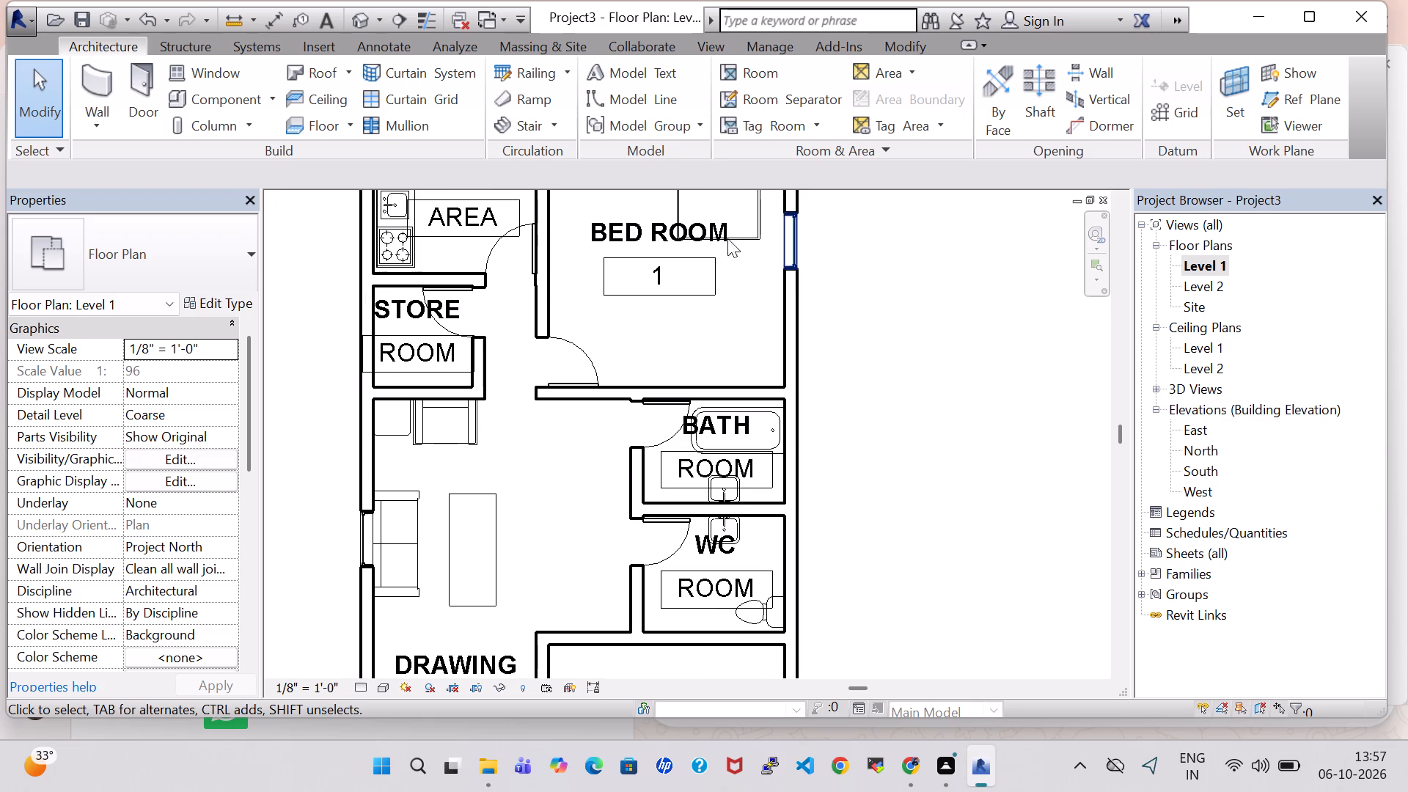
Open the default 3D view and examine the windows along the house's outer walls and the two rear doors.
click(375, 23)
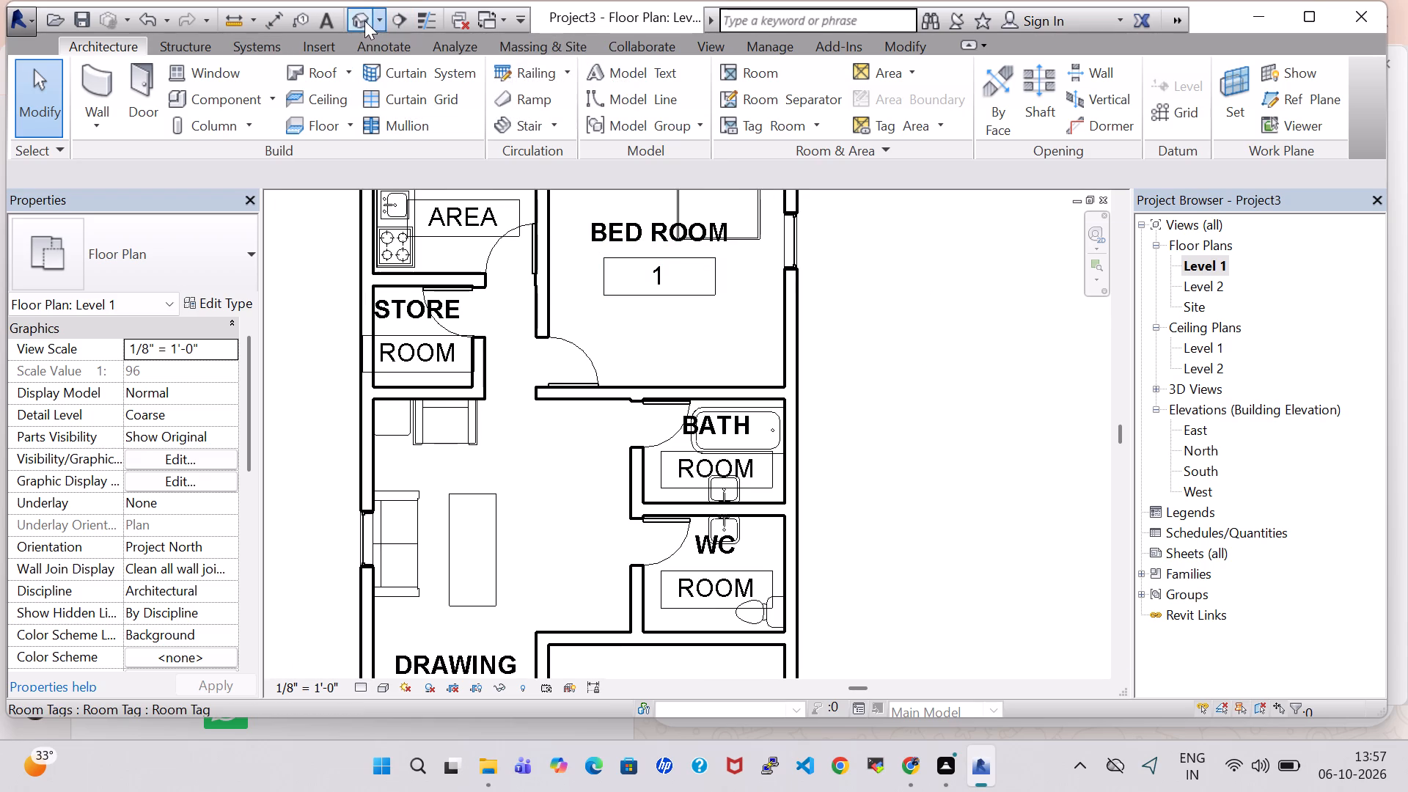
click(364, 21)
shift+middle_drag(1050, 589, 828, 541)
shift+scroll(1050, 589, up, 1)
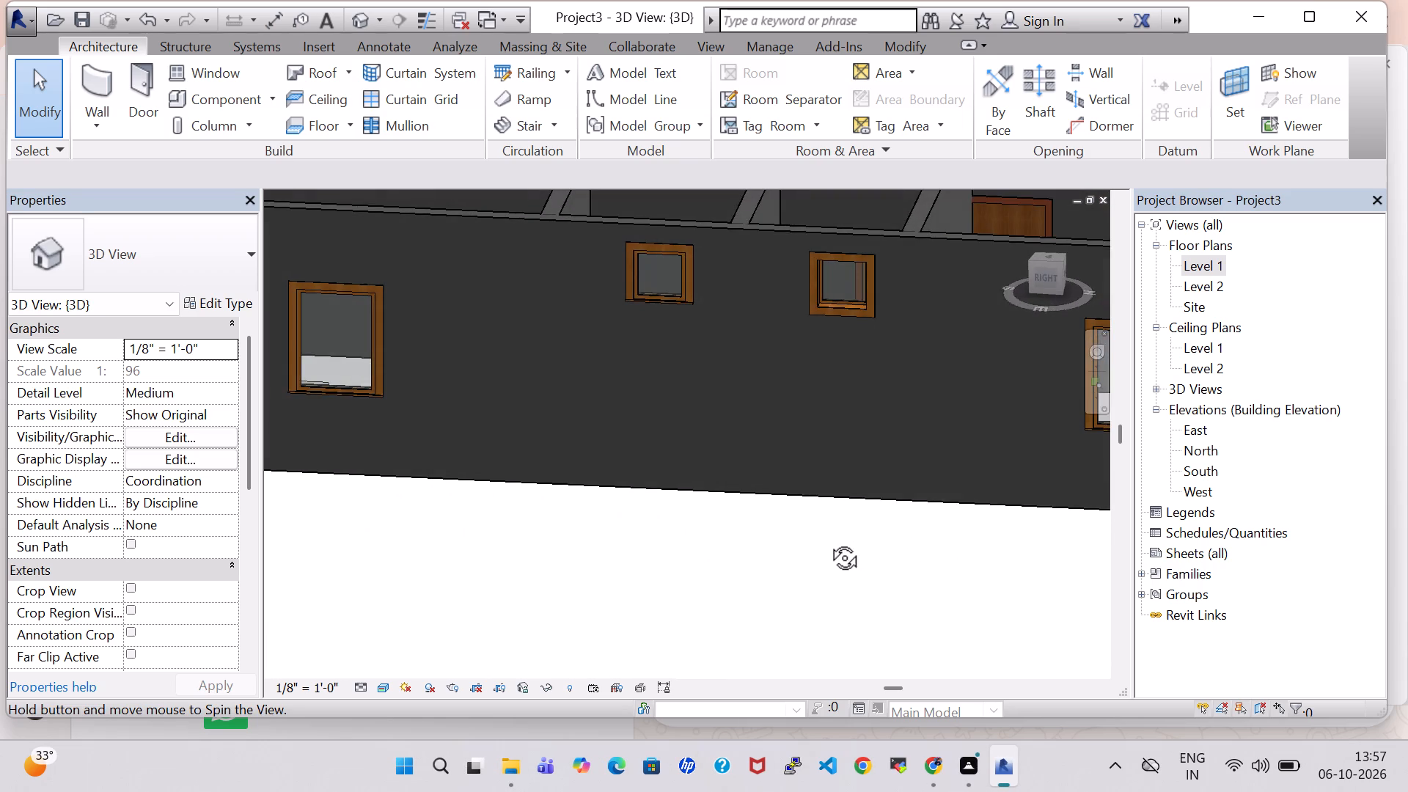
shift+middle_drag(828, 541, 851, 494)
shift+middle_drag(851, 494, 776, 465)
shift+middle_drag(654, 455, 926, 491)
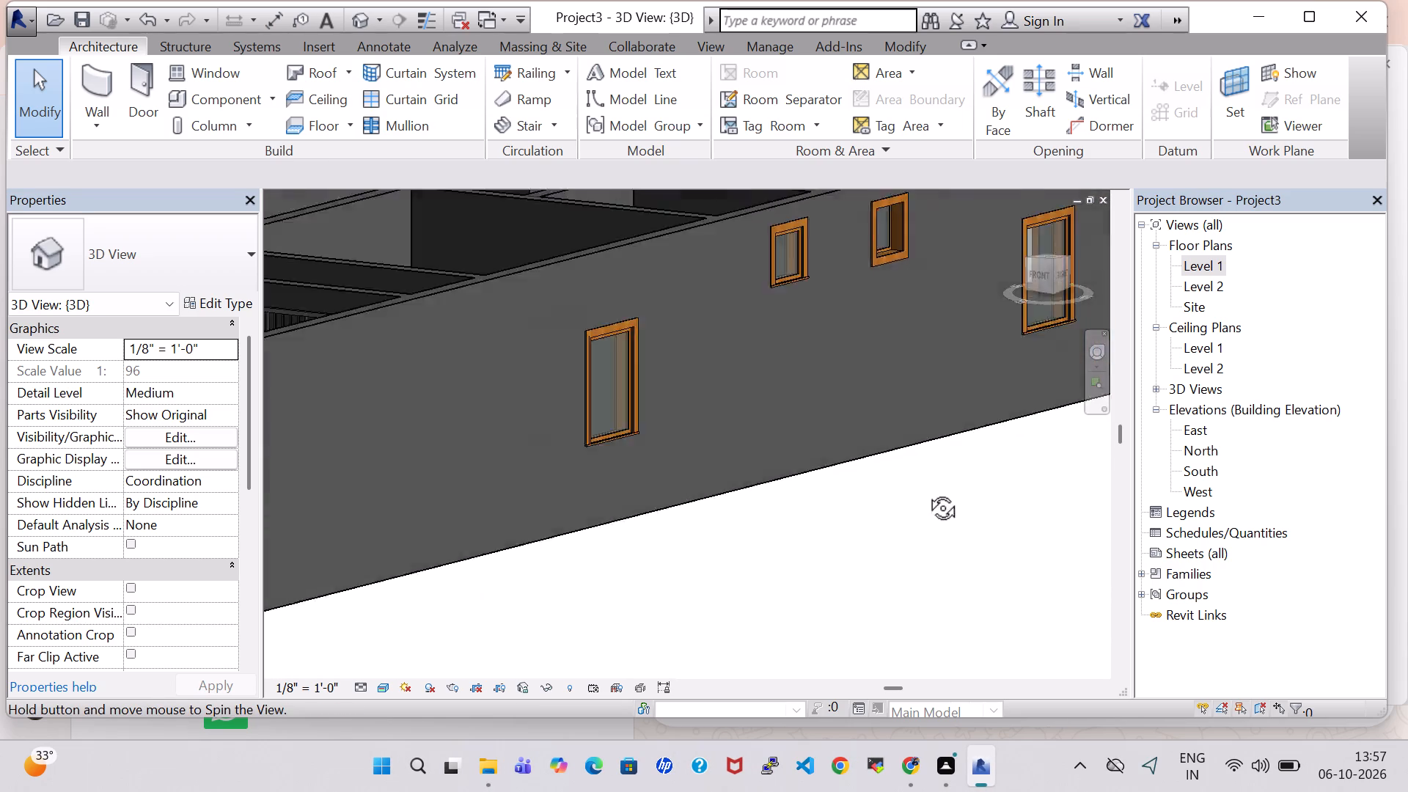
shift+middle_drag(926, 491, 1014, 477)
shift+middle_drag(1017, 477, 1093, 485)
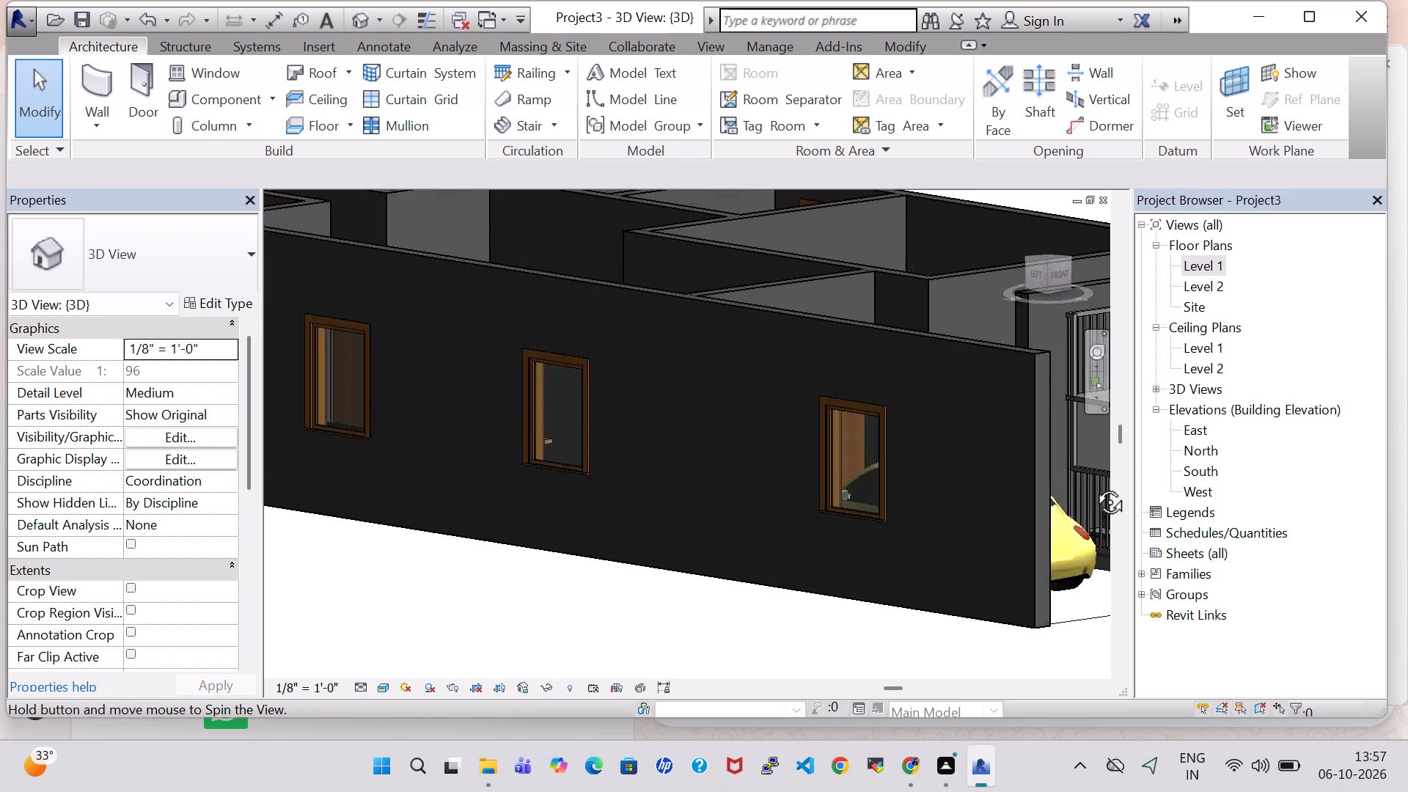
shift+middle_drag(1093, 485, 1160, 478)
shift+middle_drag(1160, 478, 1134, 512)
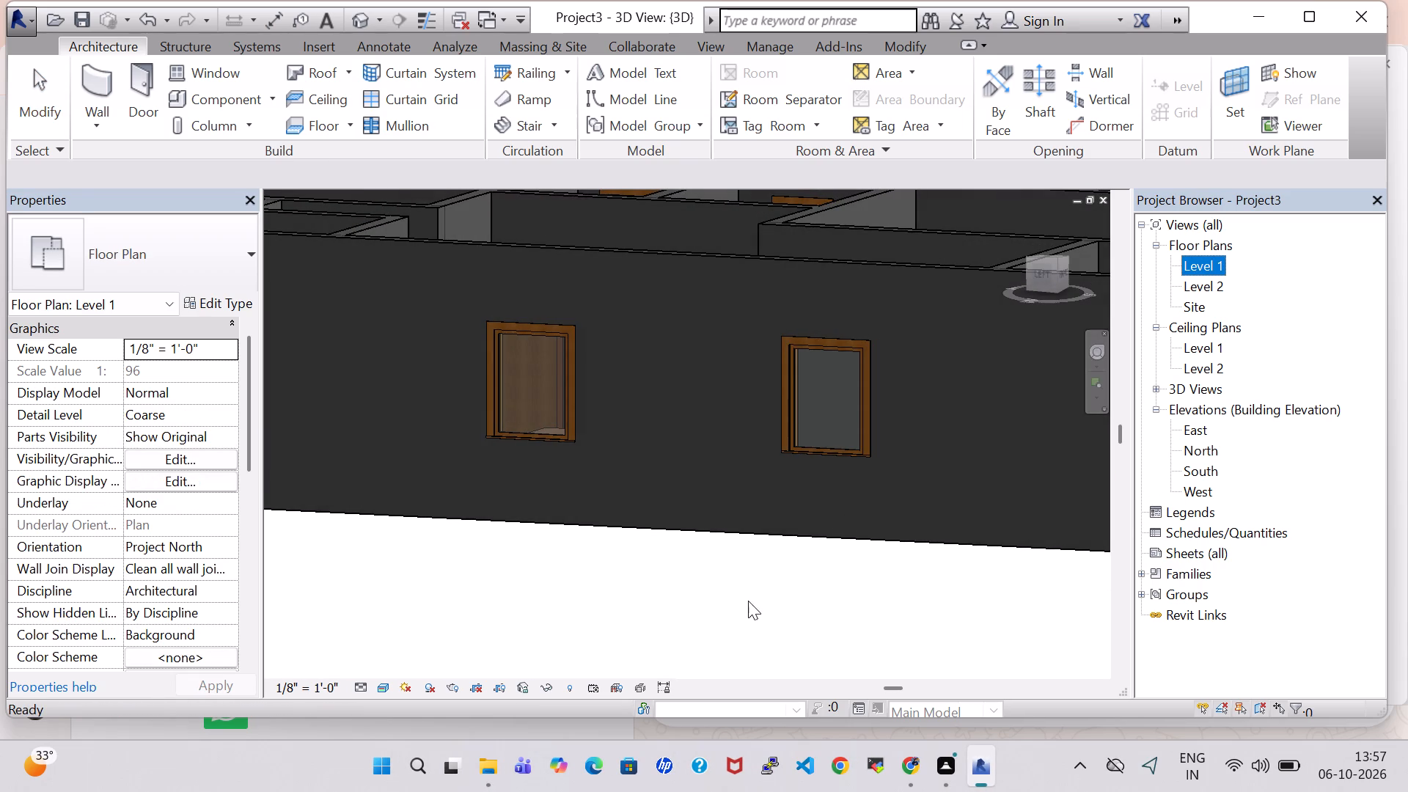
shift+middle_drag(748, 601, 925, 572)
middle_drag(738, 543, 956, 586)
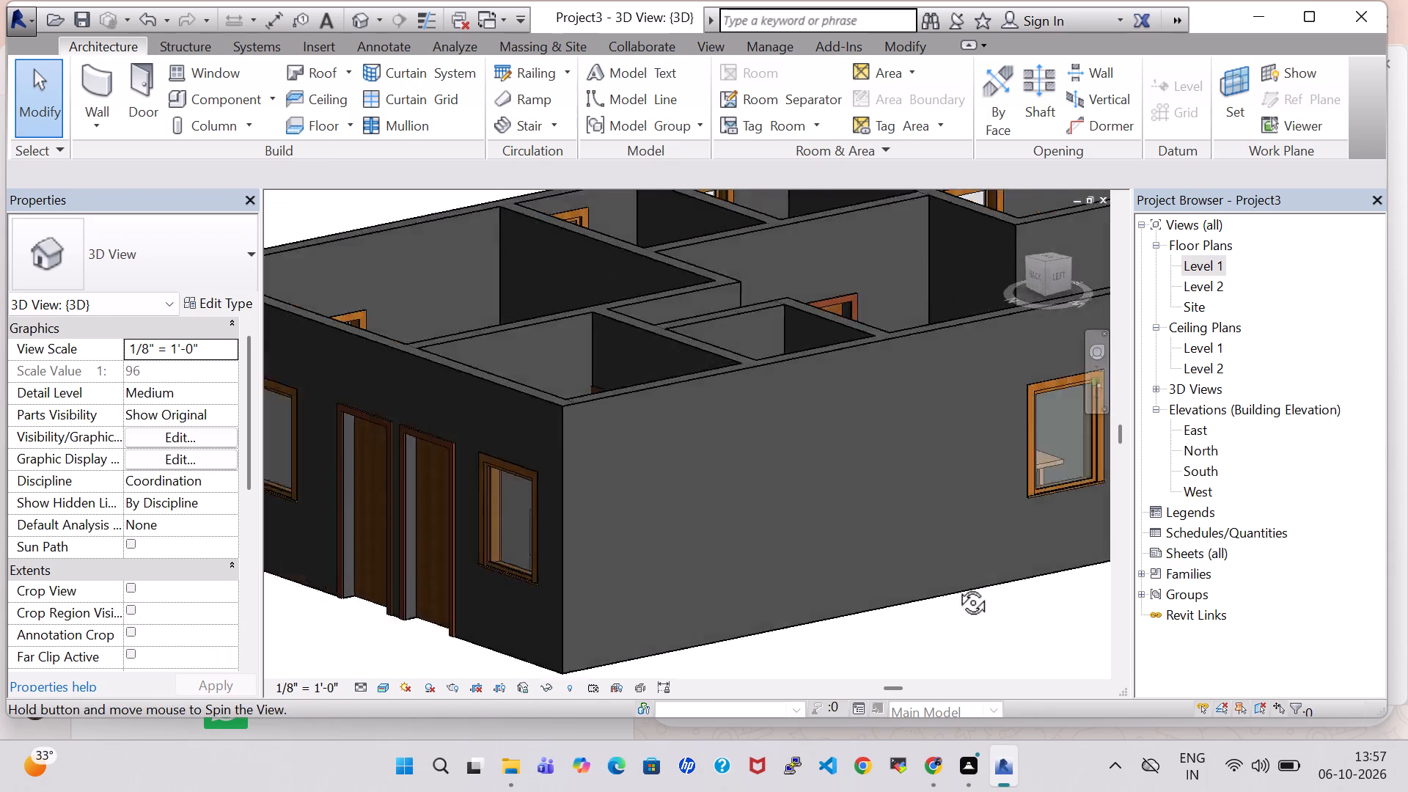
middle_drag(956, 586, 1021, 557)
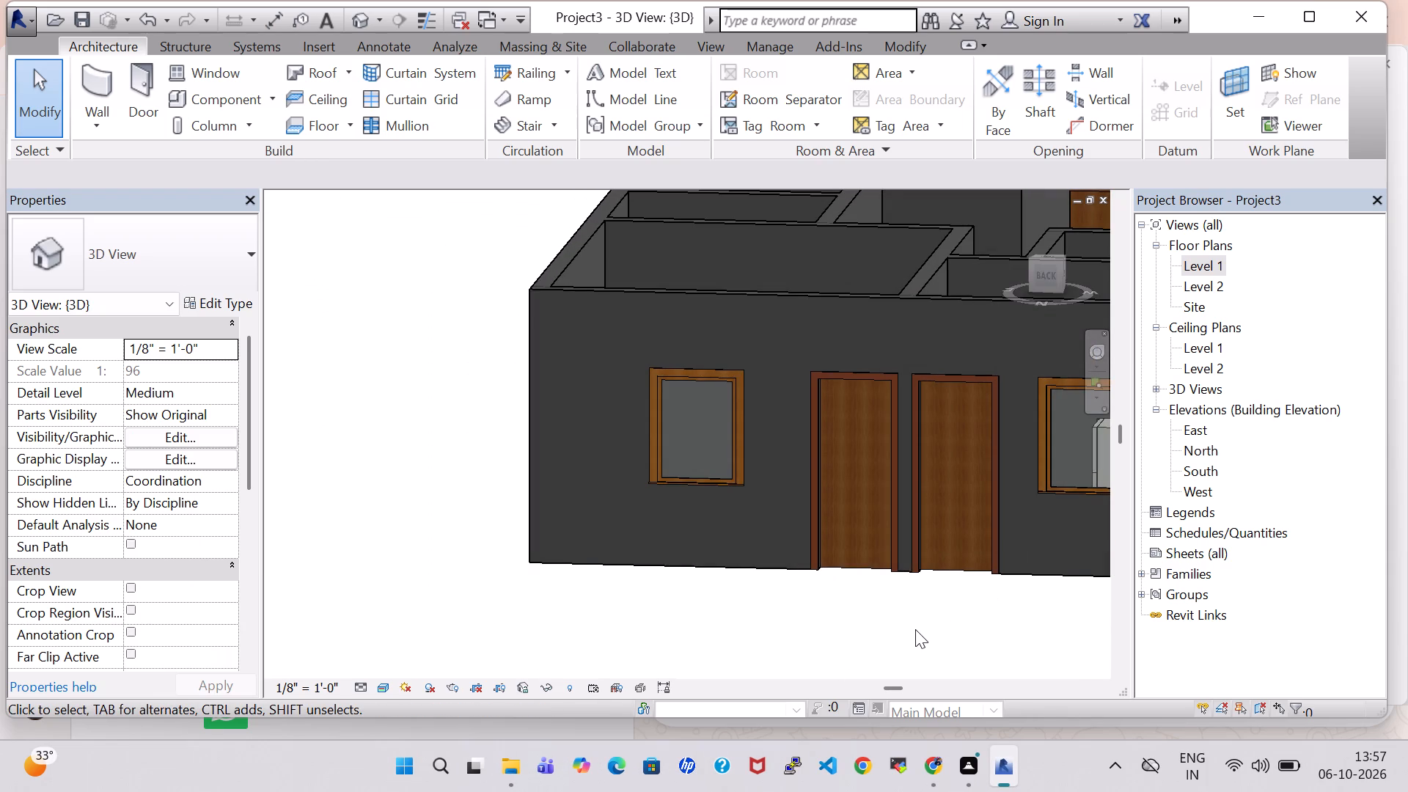
click(914, 630)
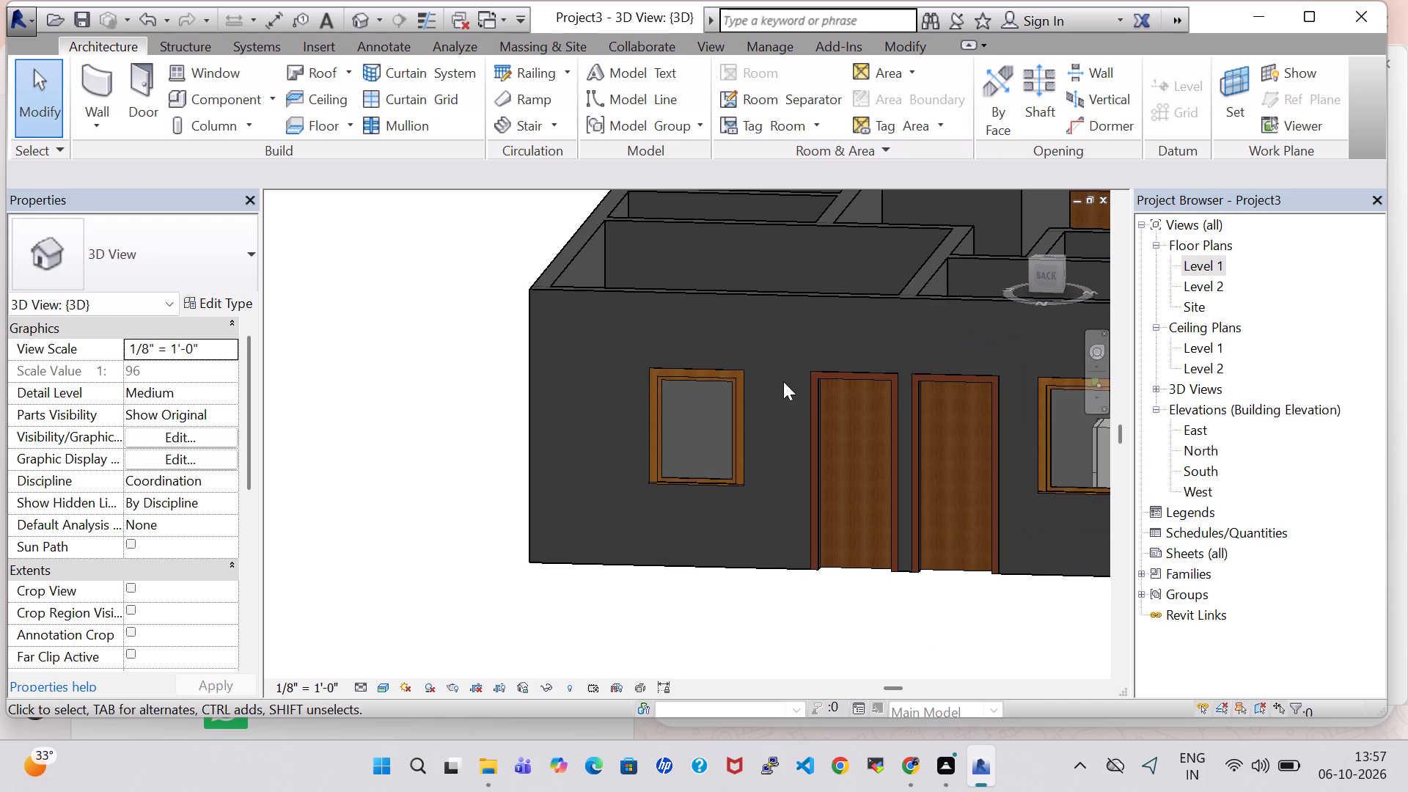
Examine the rear and both side walls again in 3D, then the interior partitions and parking side from above.
scroll(783, 381, down, 1)
shift+drag(719, 617, 810, 620)
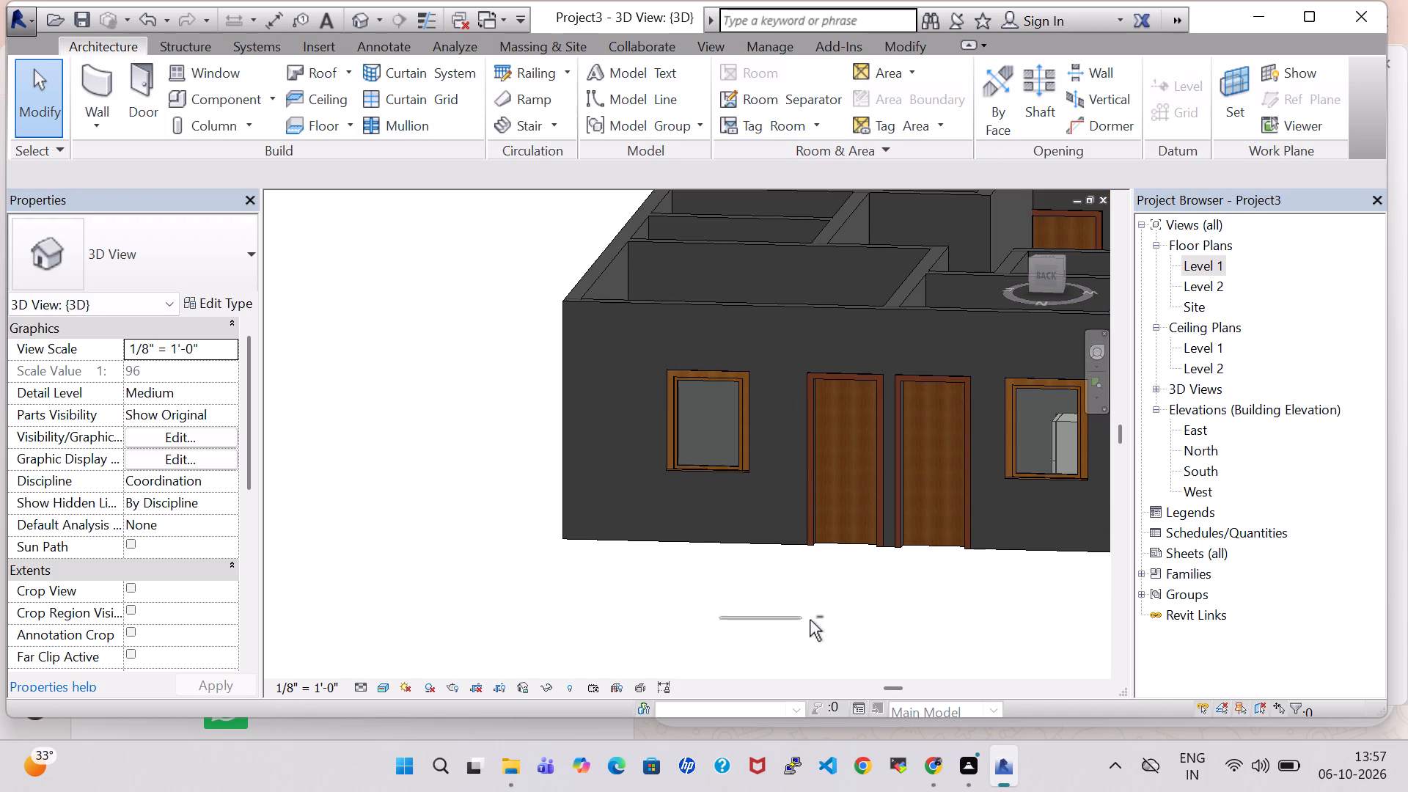
shift+drag(810, 620, 827, 621)
shift+middle_drag(678, 584, 792, 569)
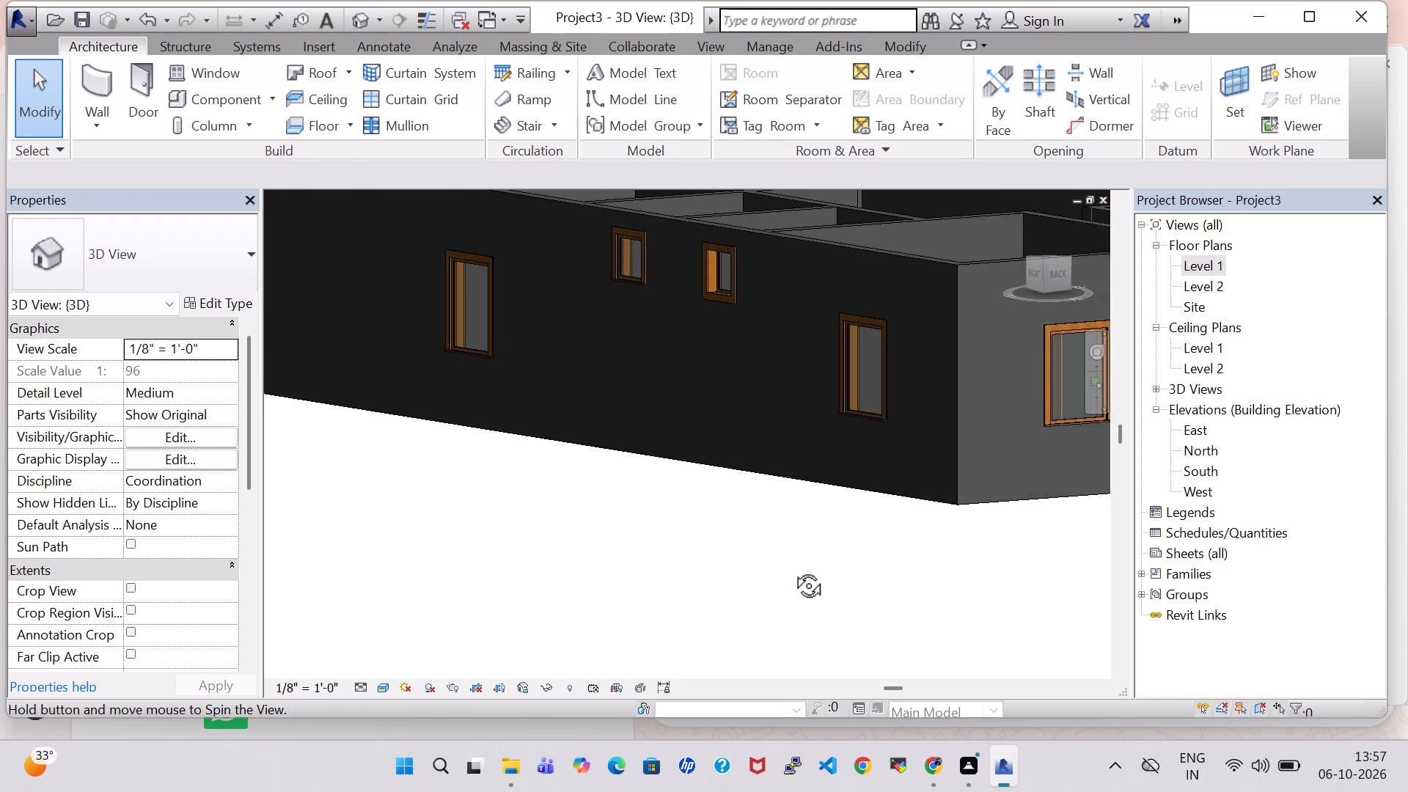
shift+middle_drag(792, 569, 790, 580)
shift+middle_drag(786, 587, 842, 586)
shift+middle_click(851, 629)
shift+middle_click(845, 629)
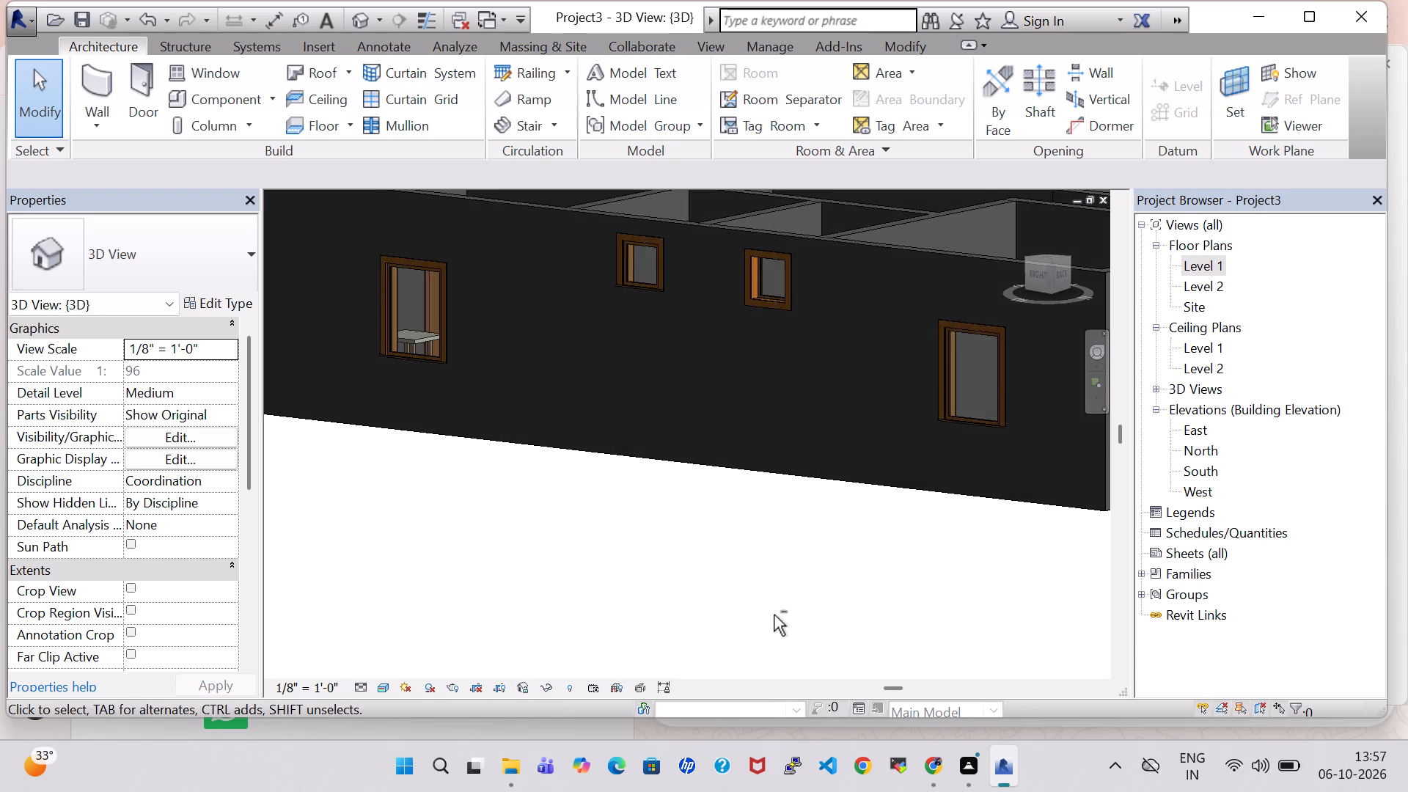
shift+middle_drag(785, 562, 561, 572)
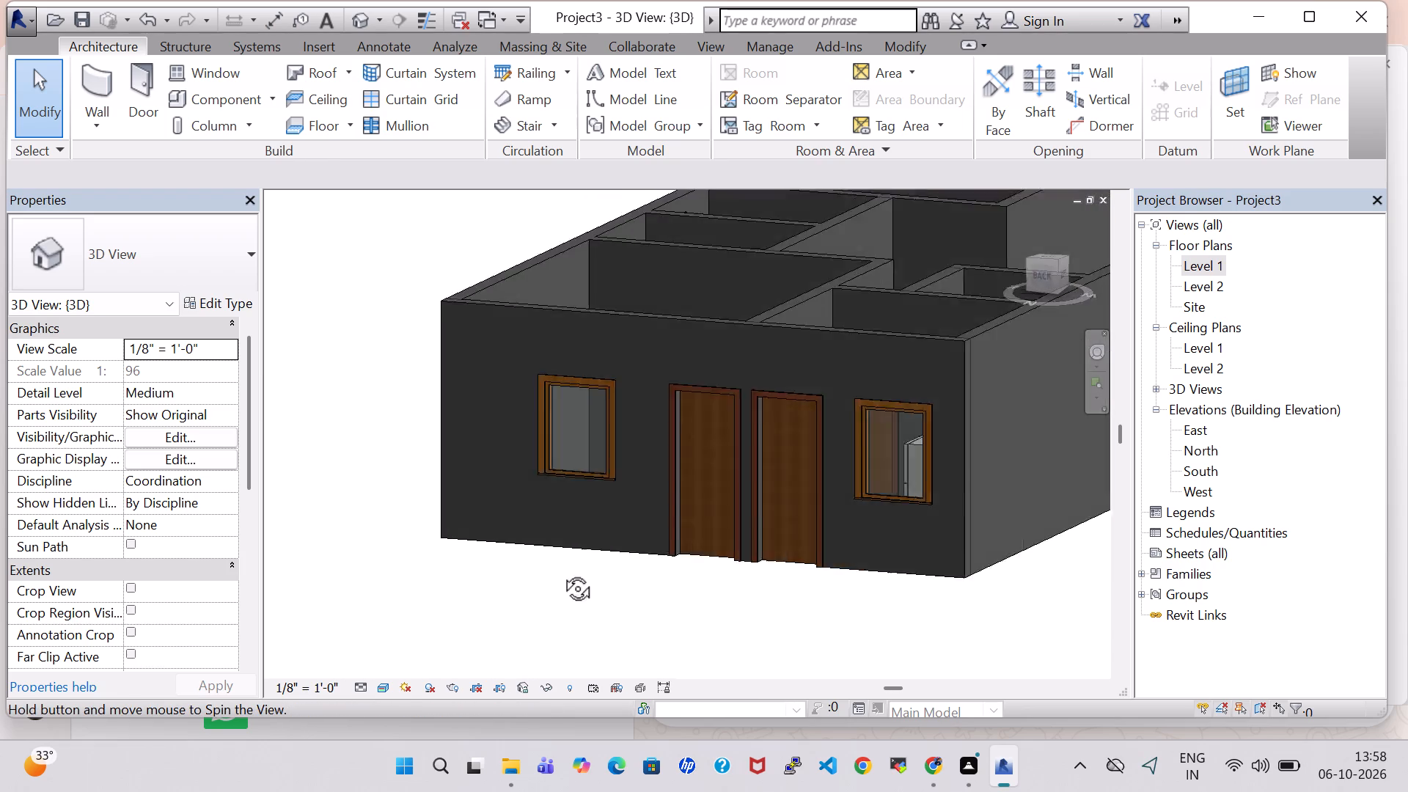
shift+middle_drag(561, 572, 307, 550)
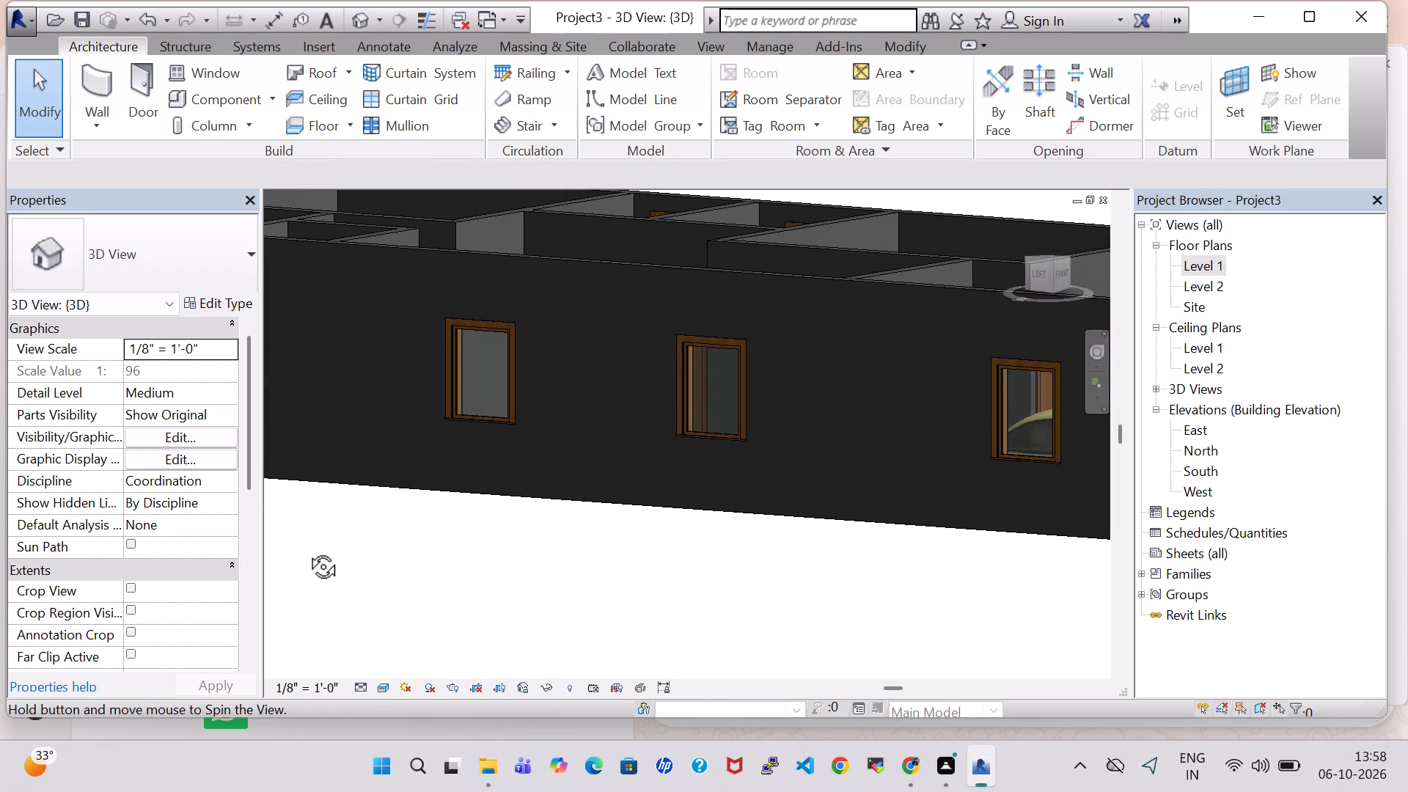
shift+middle_drag(307, 550, 349, 557)
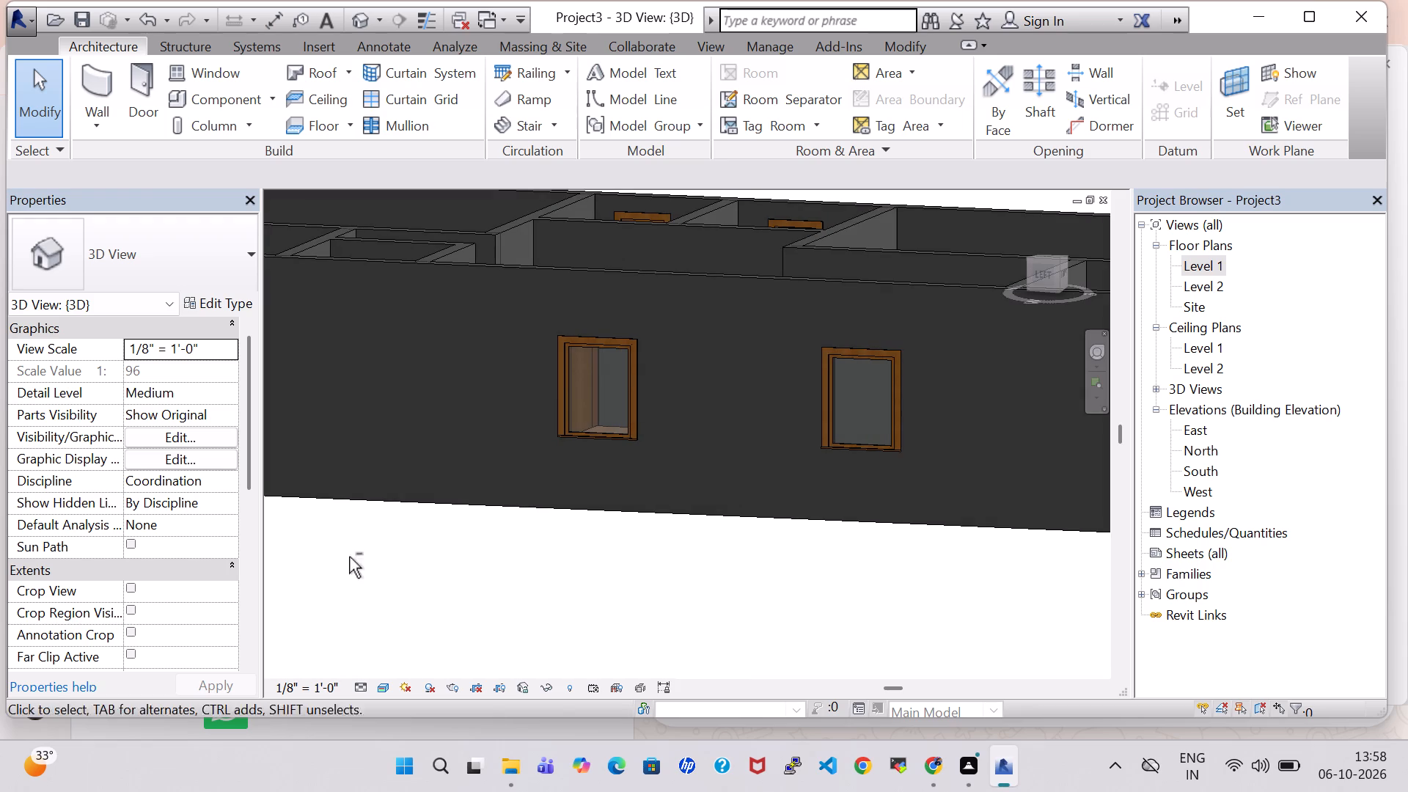
shift+middle_drag(349, 557, 395, 573)
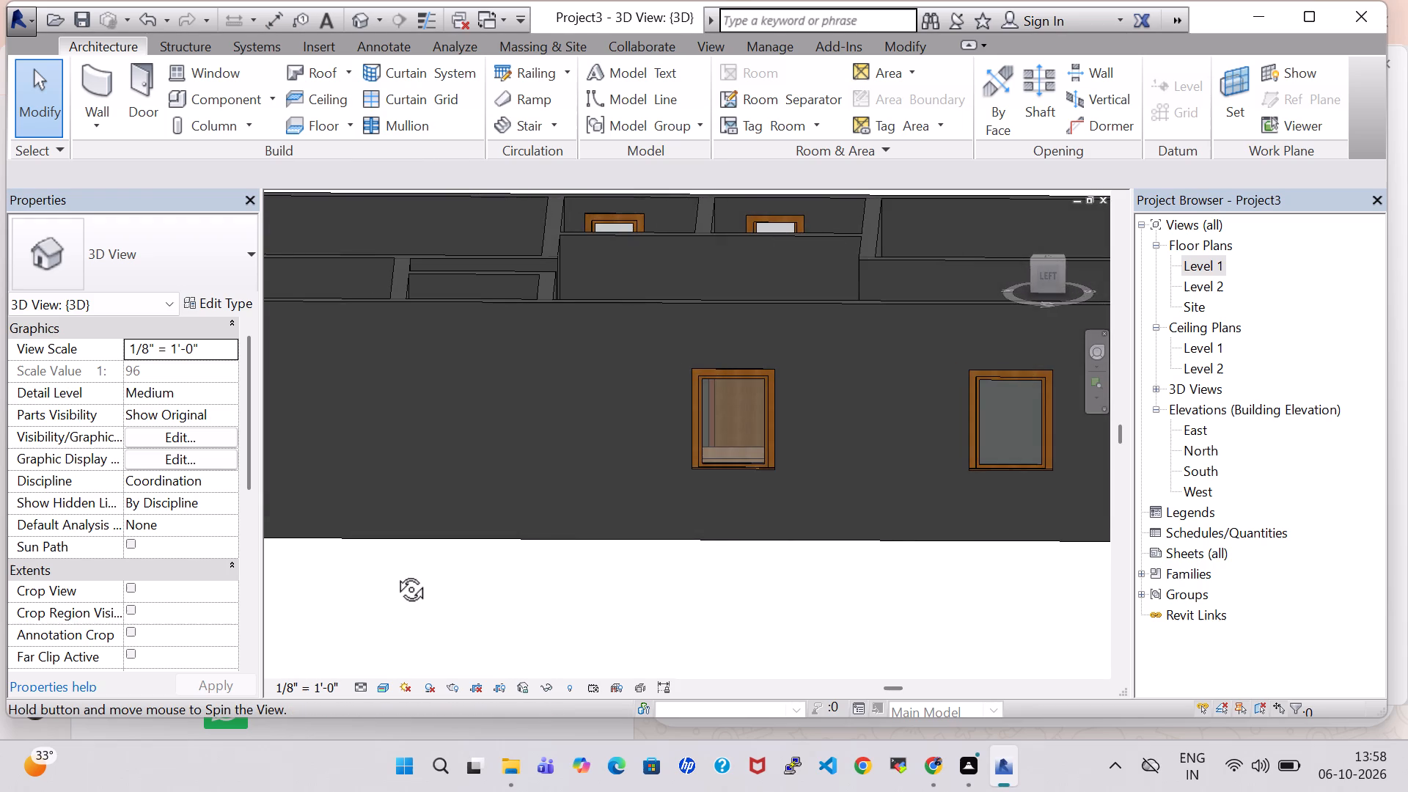
shift+middle_drag(395, 573, 375, 707)
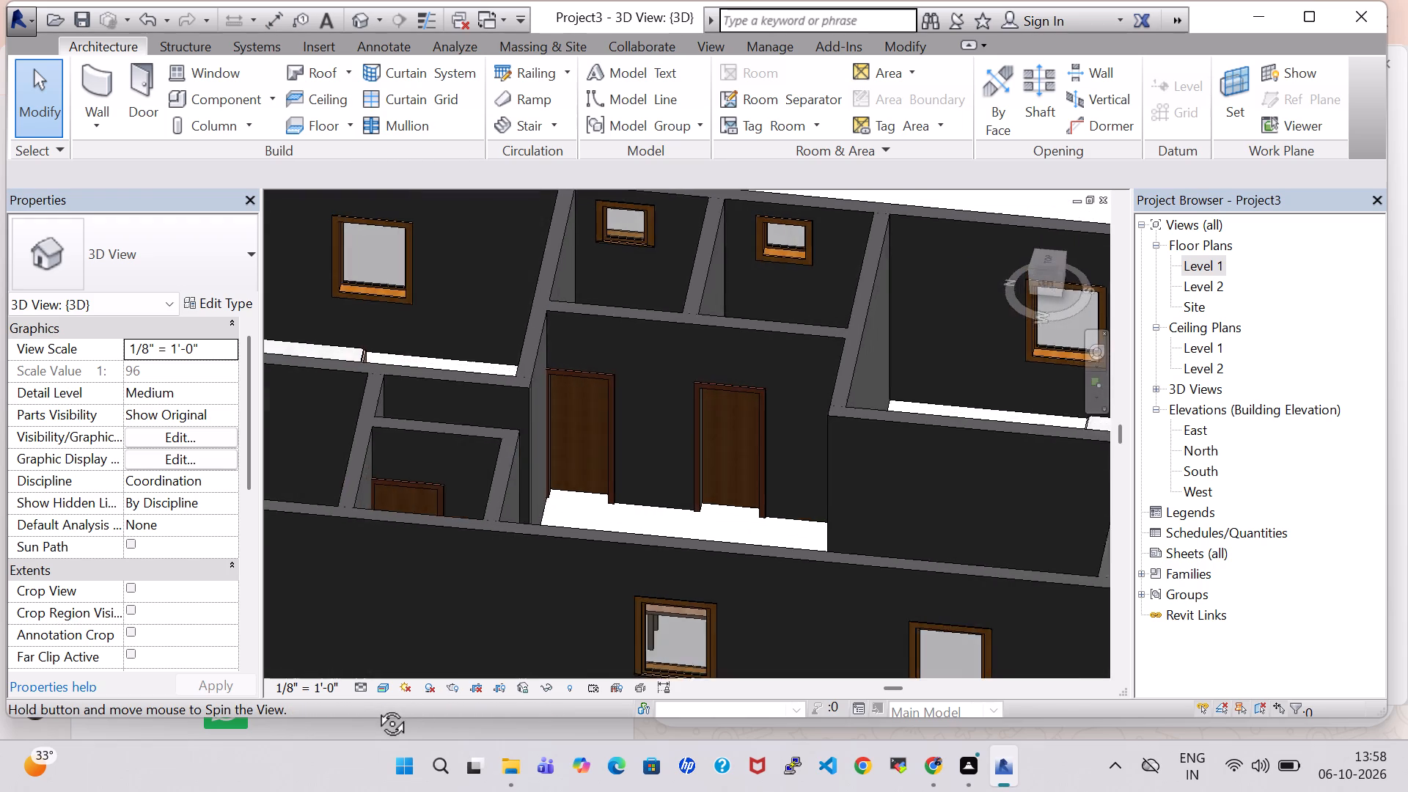
shift+middle_drag(375, 707, 268, 600)
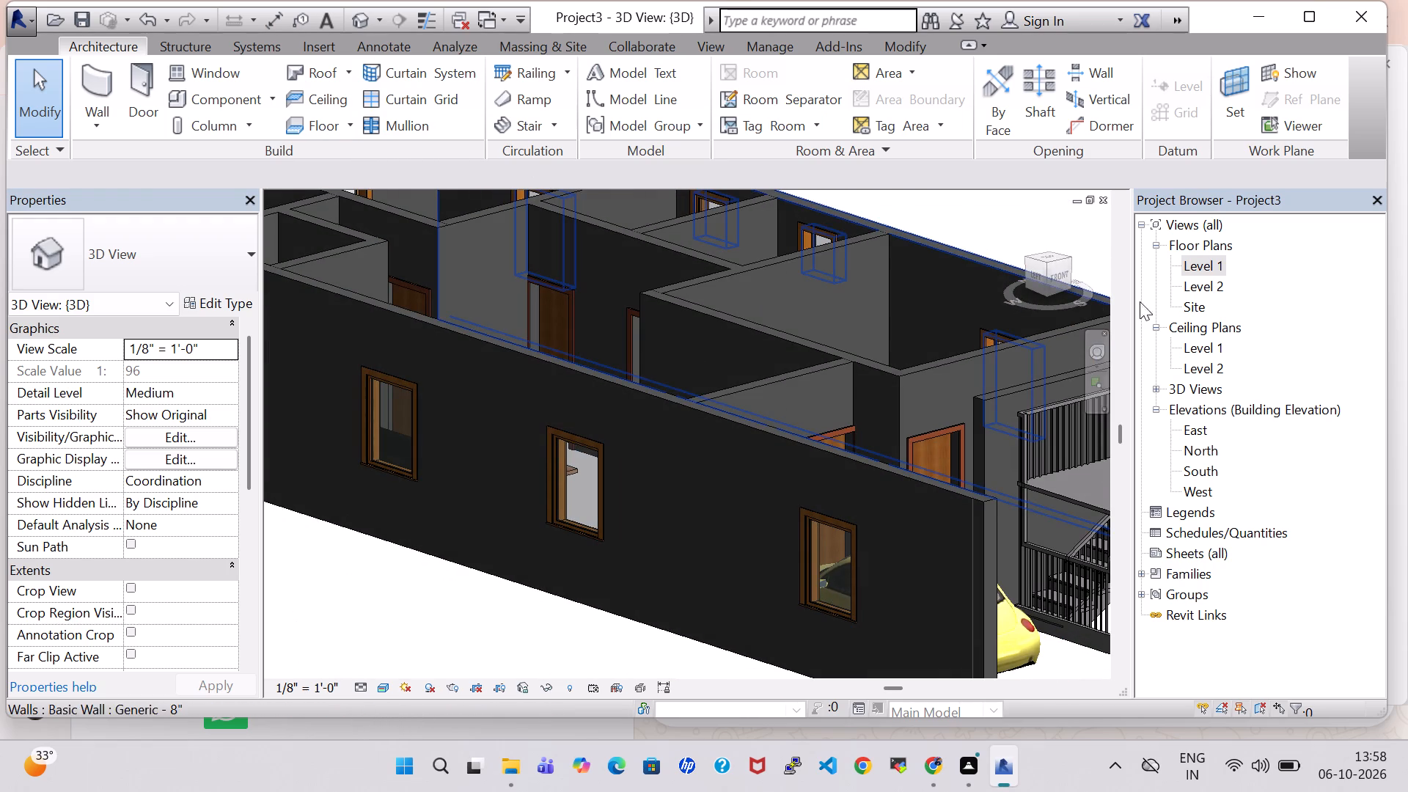
Compare the Level 1, Level 2 and Site floor plans, finishing on Level 1.
double_click(1205, 270)
double_click(1208, 291)
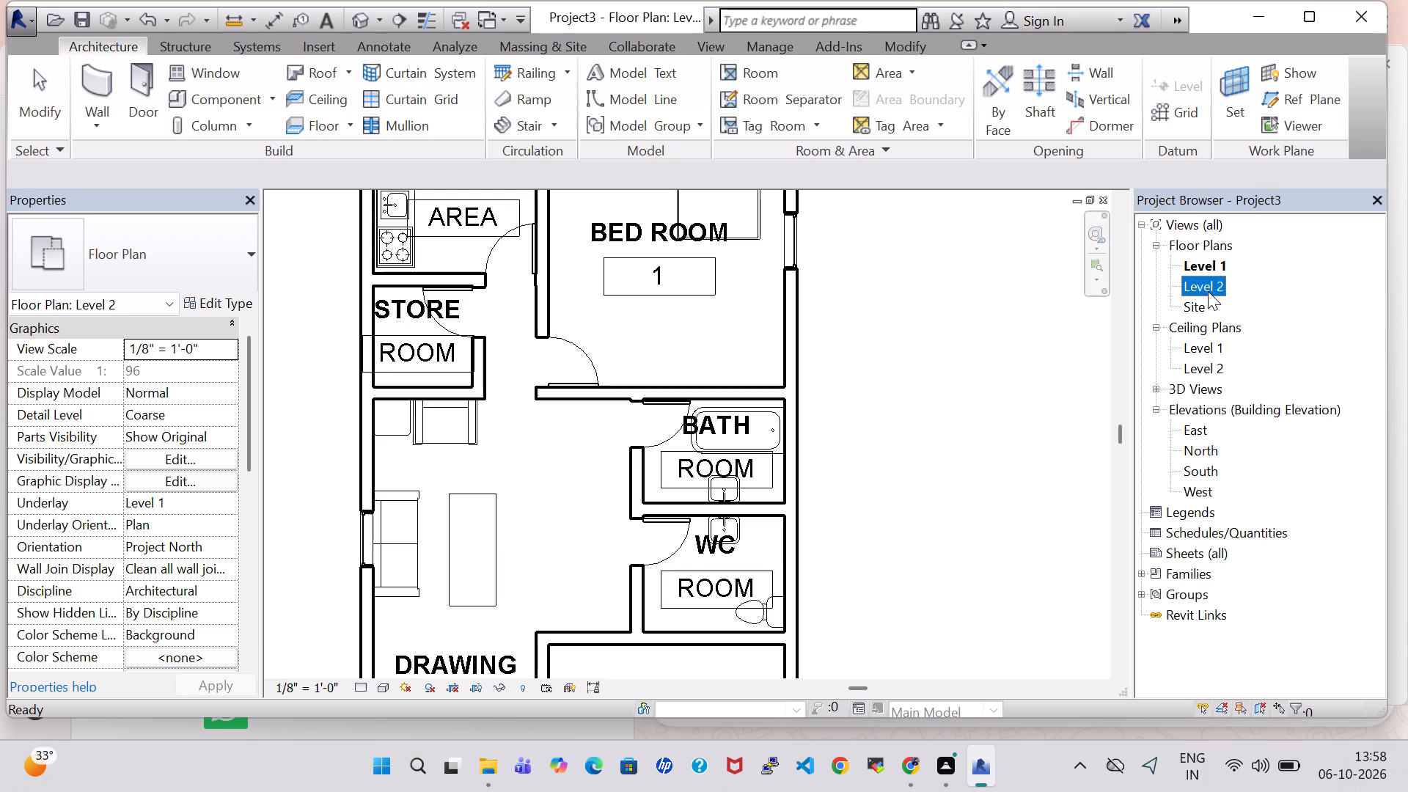
scroll(833, 356, down, 1)
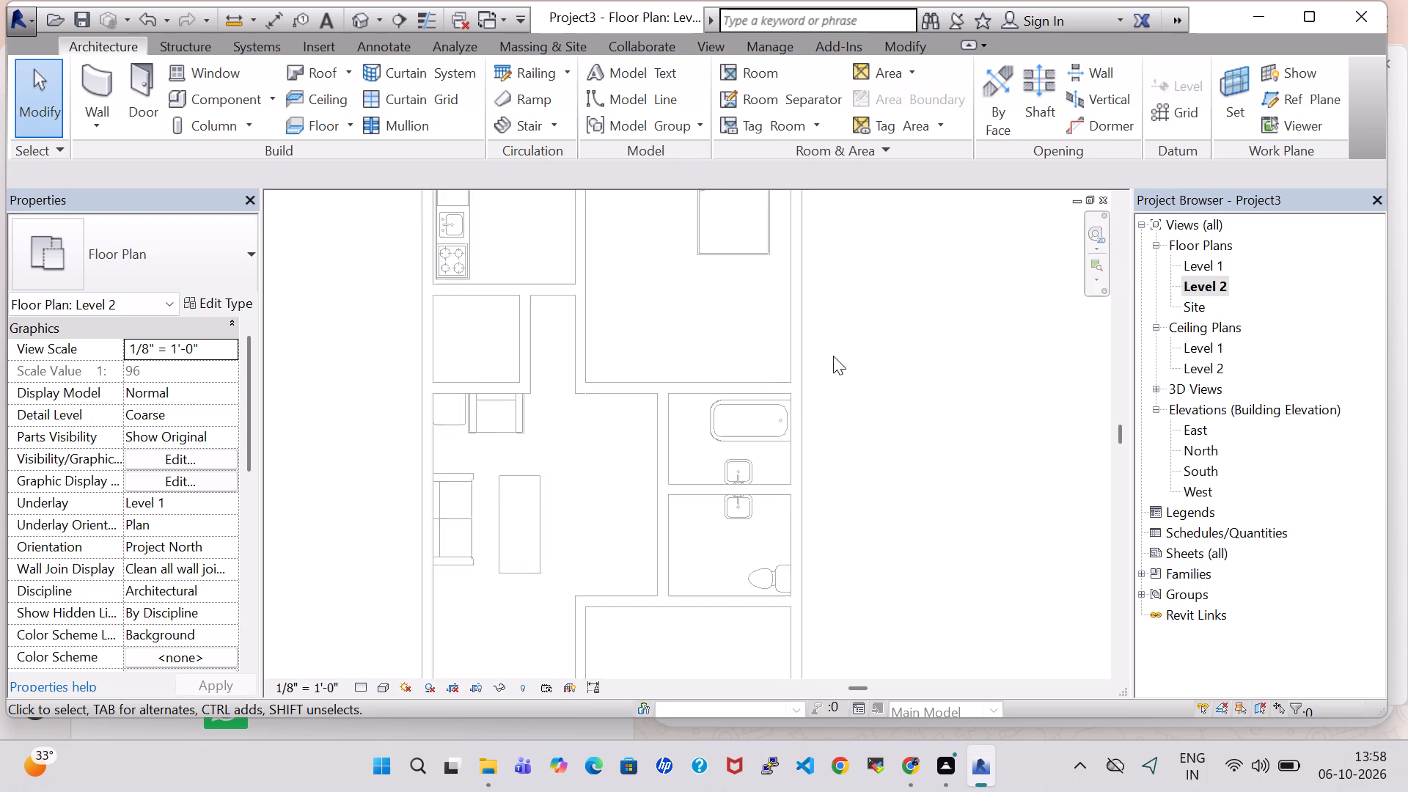
scroll(833, 356, down, 1)
scroll(1006, 356, down, 5)
middle_drag(969, 399, 908, 374)
scroll(908, 374, down, 1)
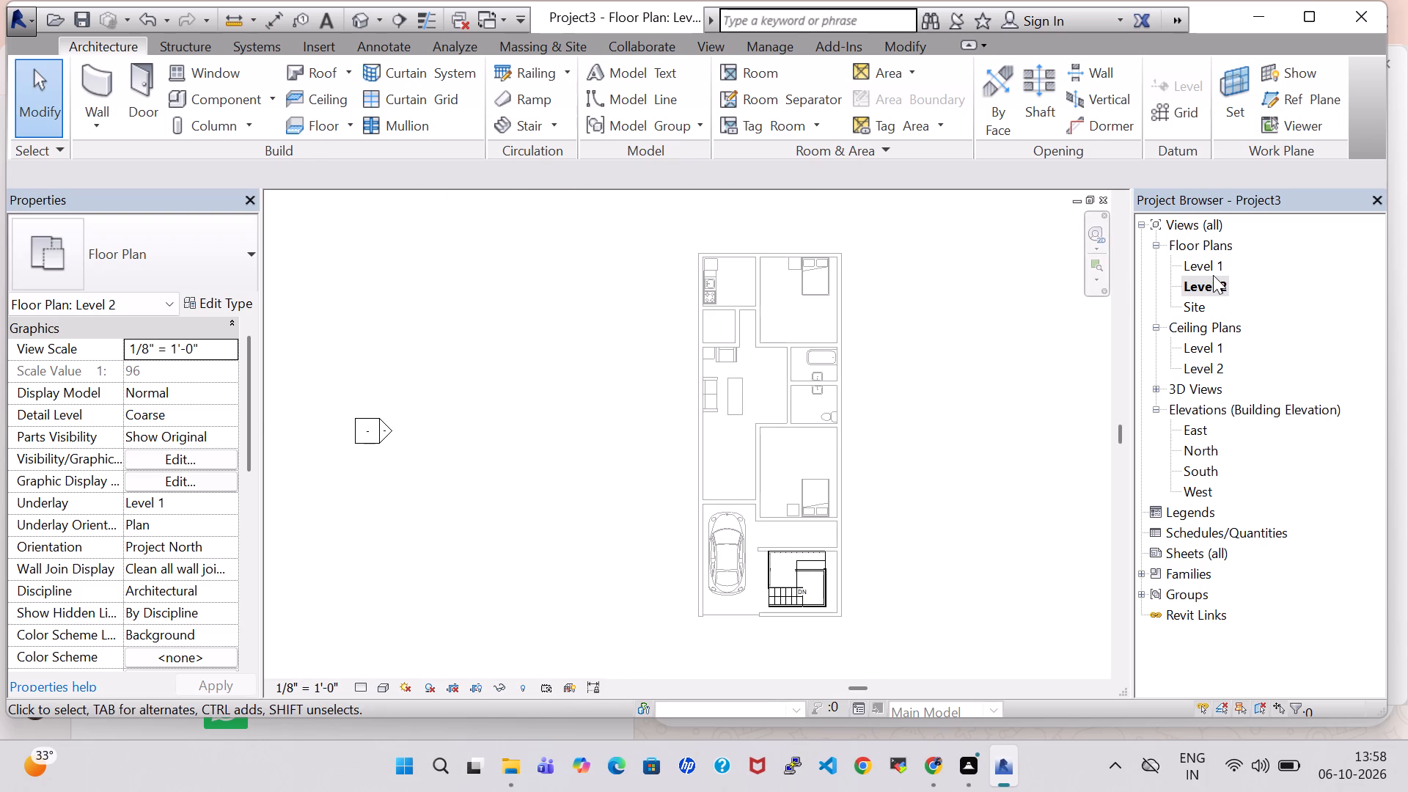
double_click(1213, 262)
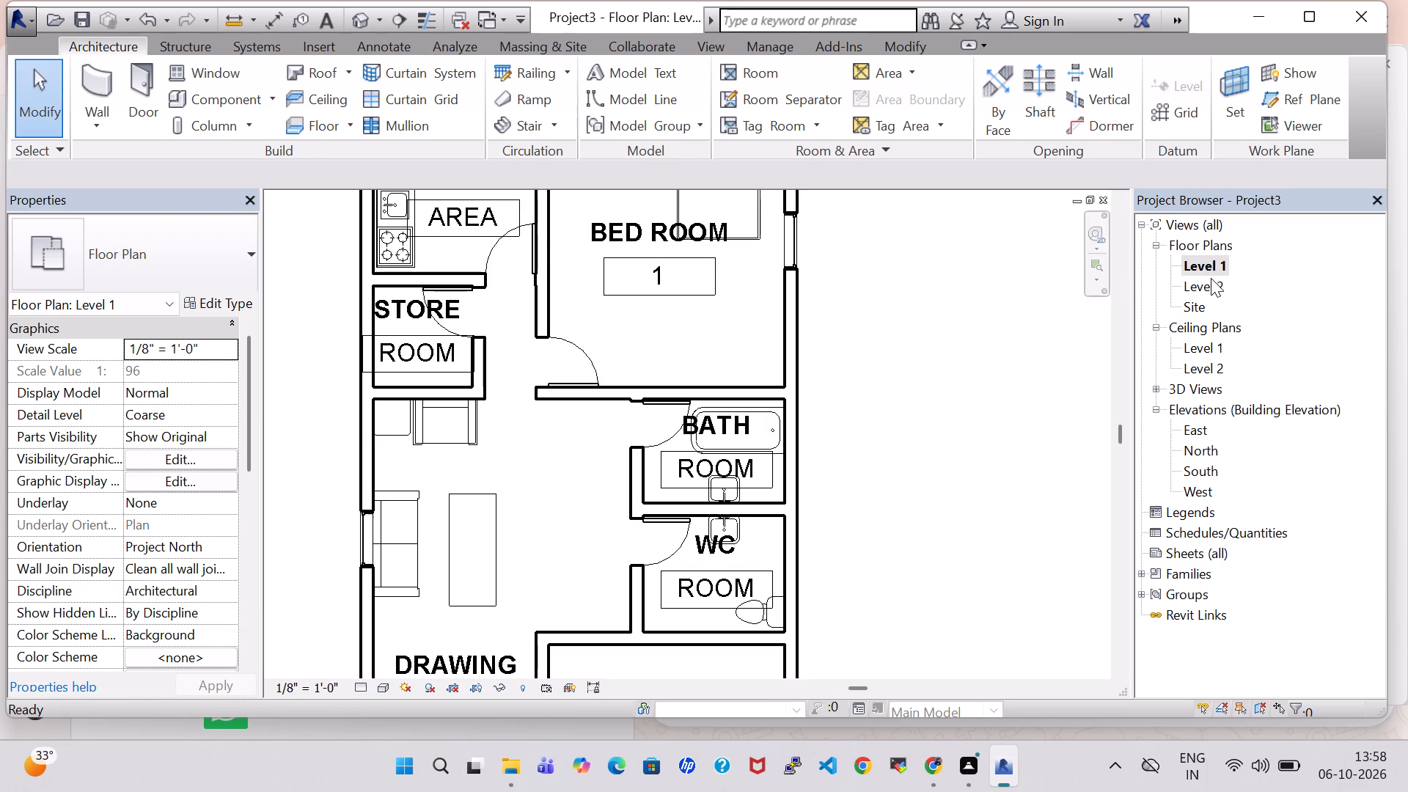
double_click(1211, 278)
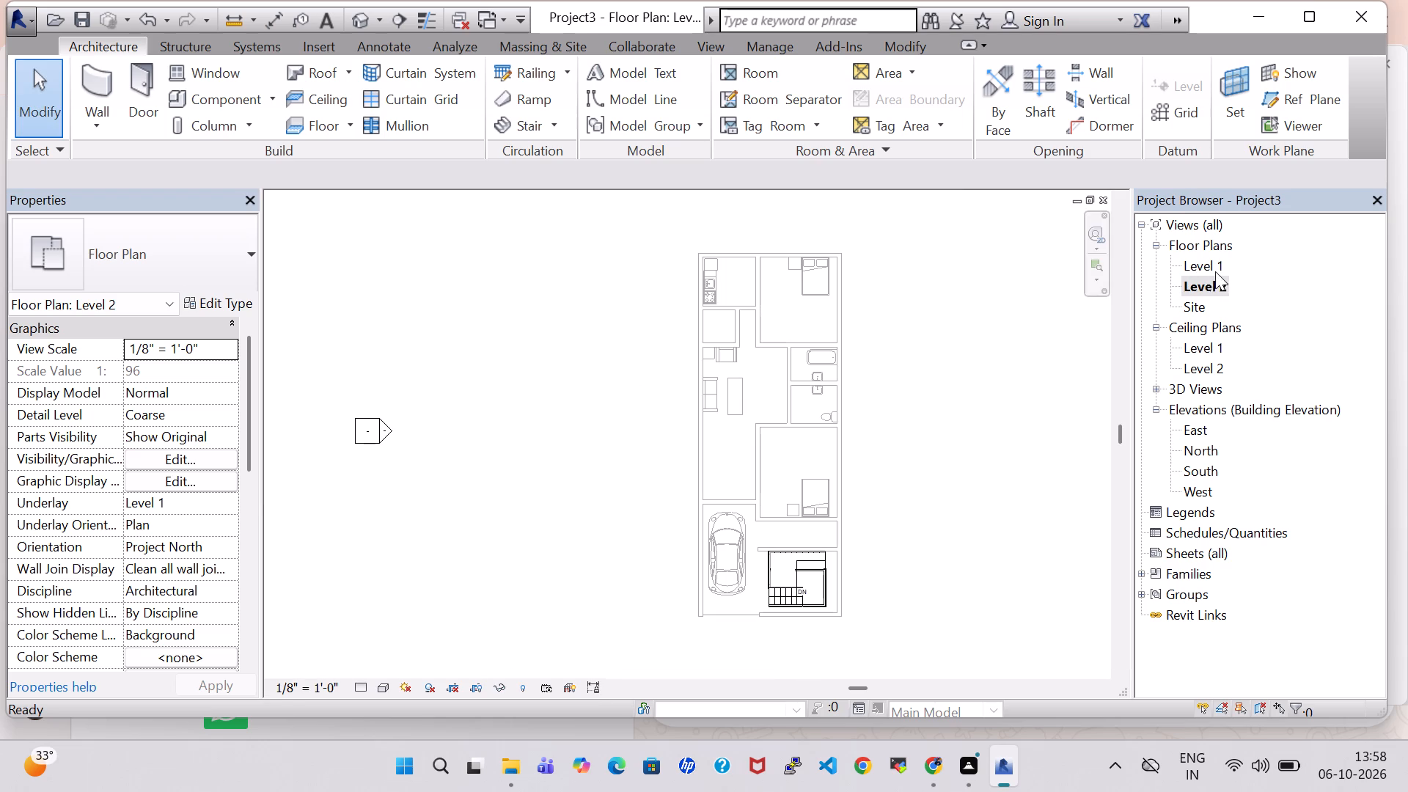
double_click(1218, 262)
double_click(1195, 313)
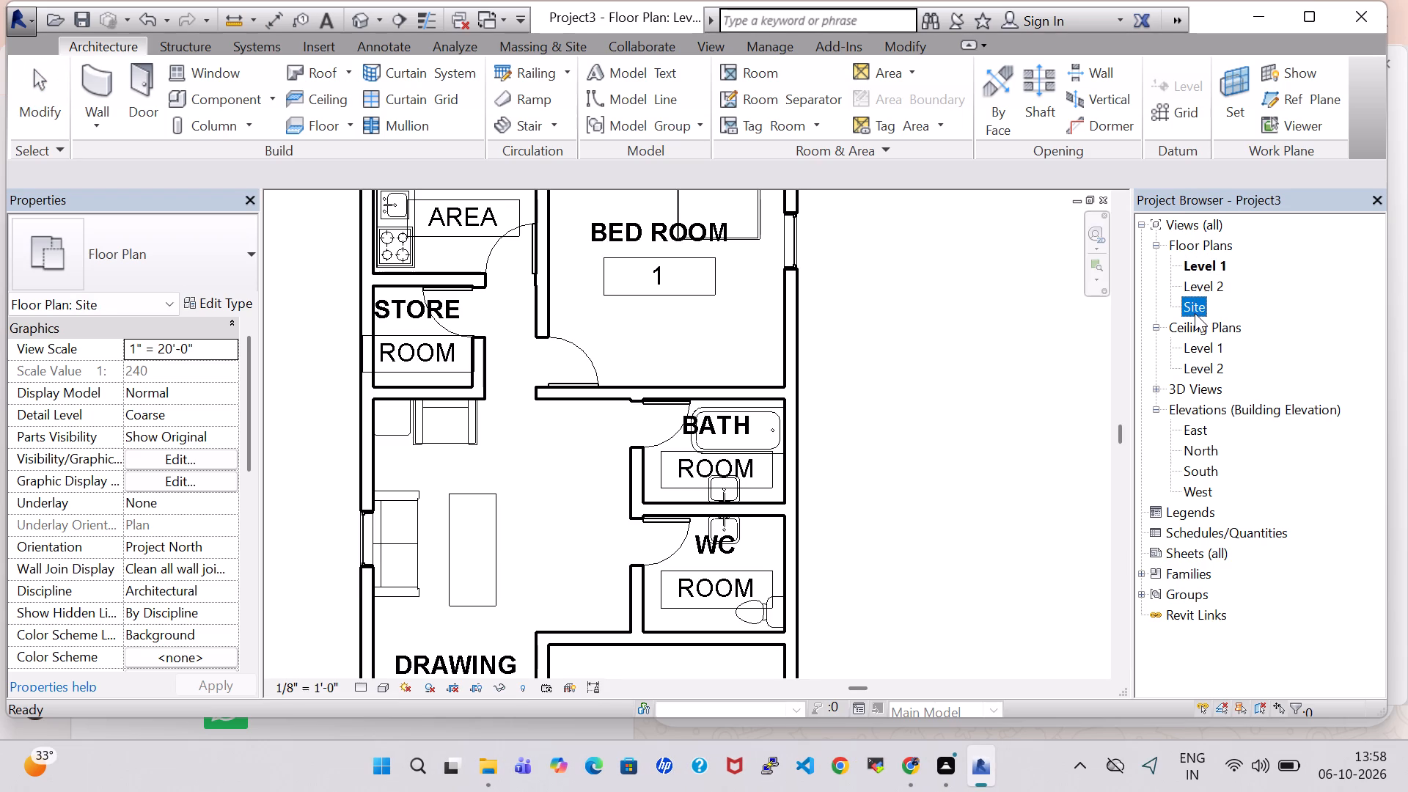
double_click(1221, 258)
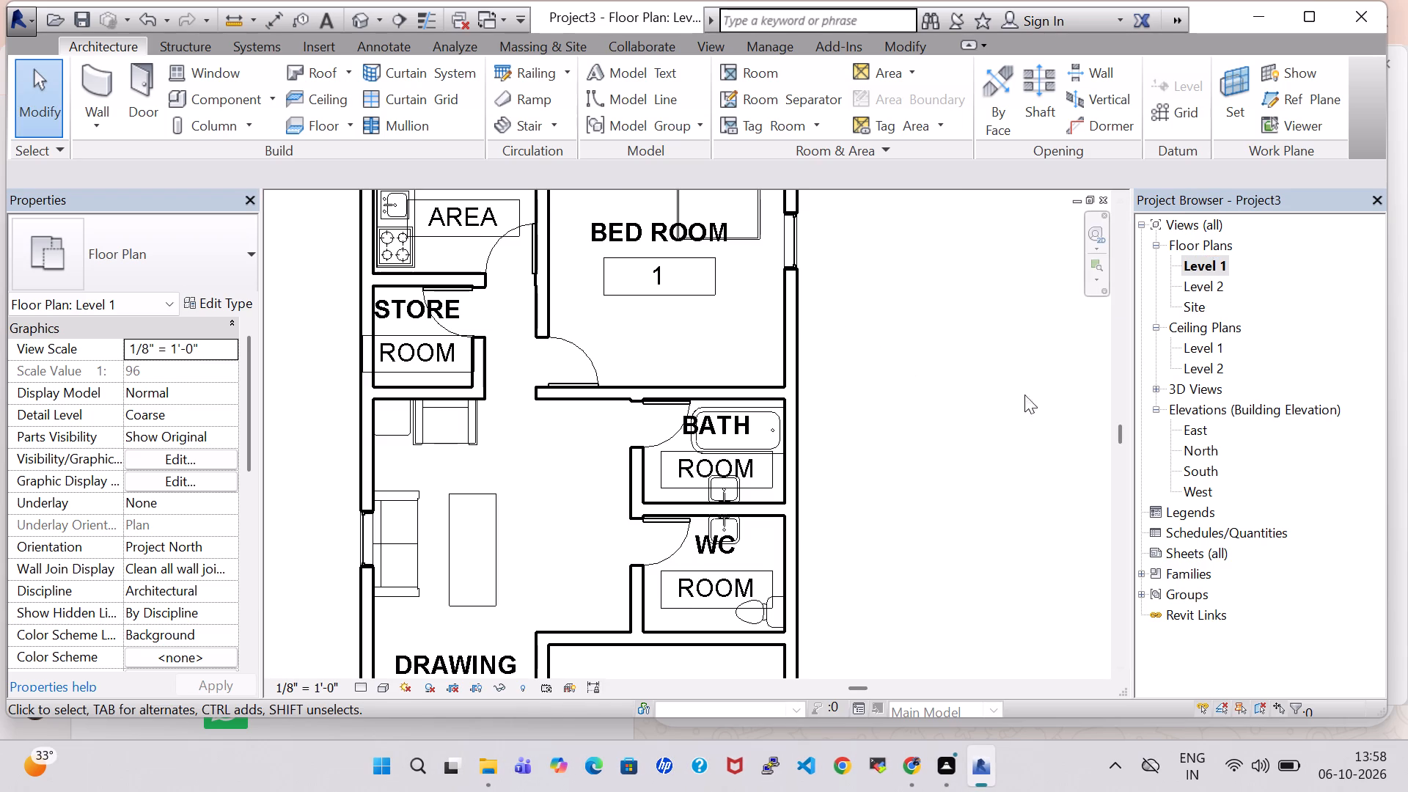
Delete the Level 2 floor plan view from the project.
click(1201, 283)
right_click(1201, 283)
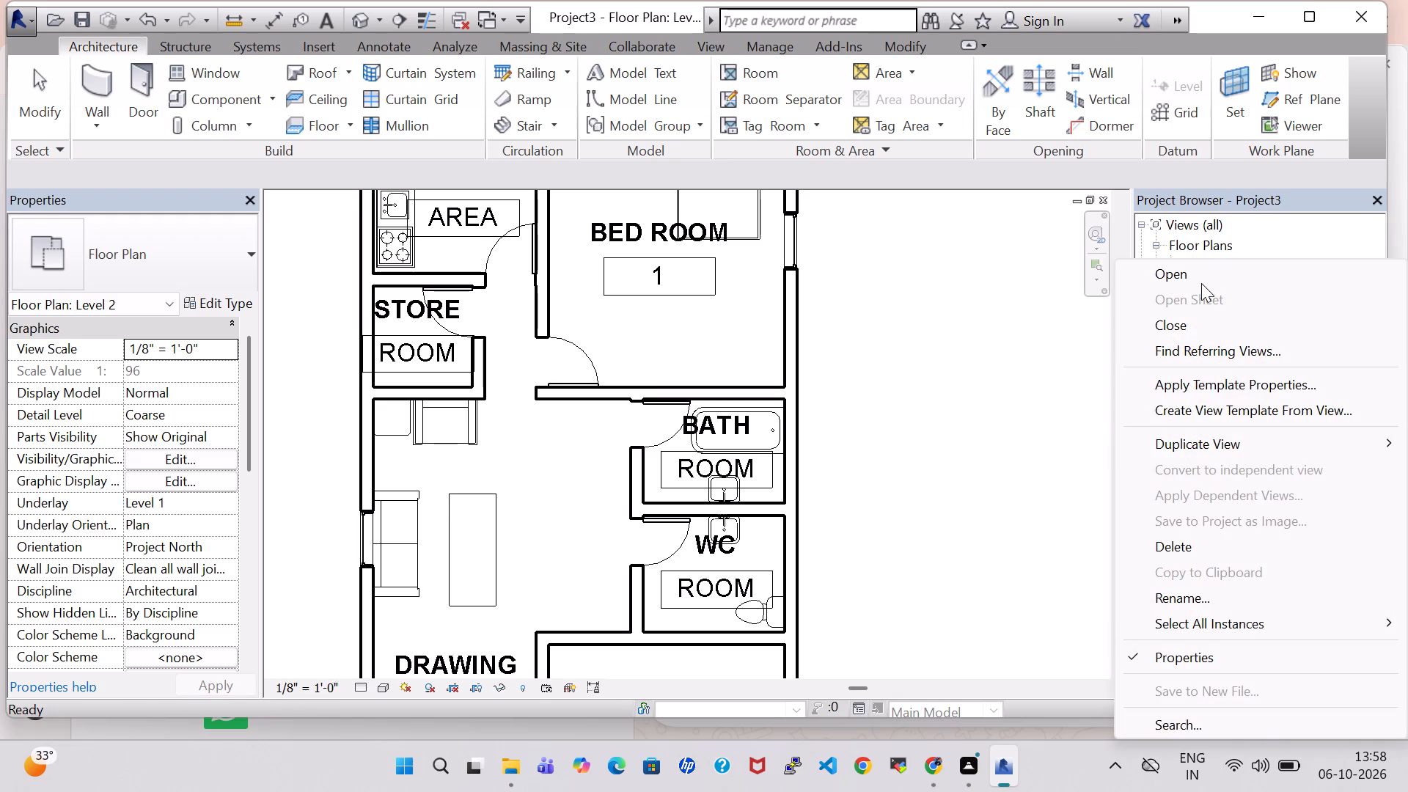
click(1174, 547)
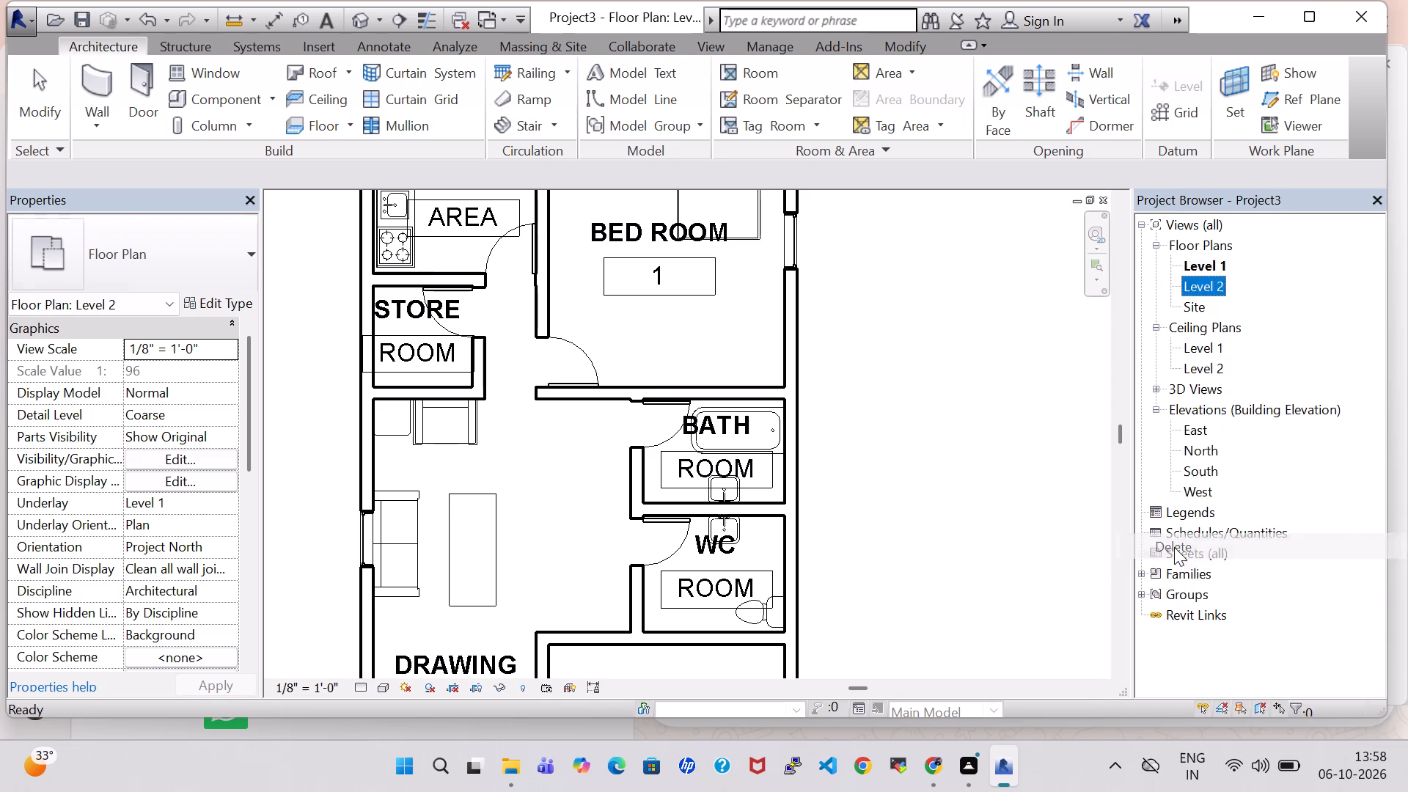
click(980, 411)
scroll(986, 390, down, 1)
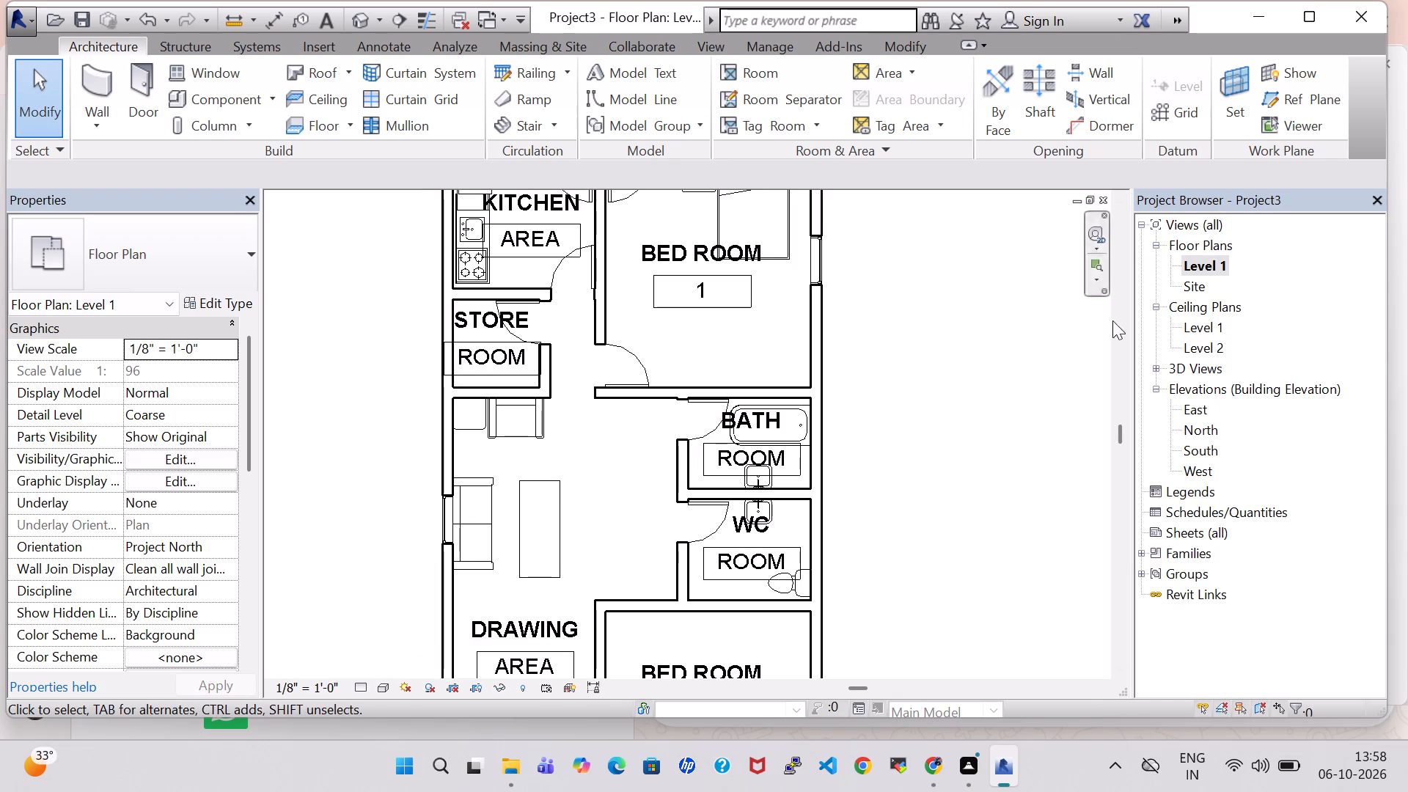
Check the Level 1 floor and ceiling plans, and delete the Level 2 ceiling plan view.
double_click(1210, 265)
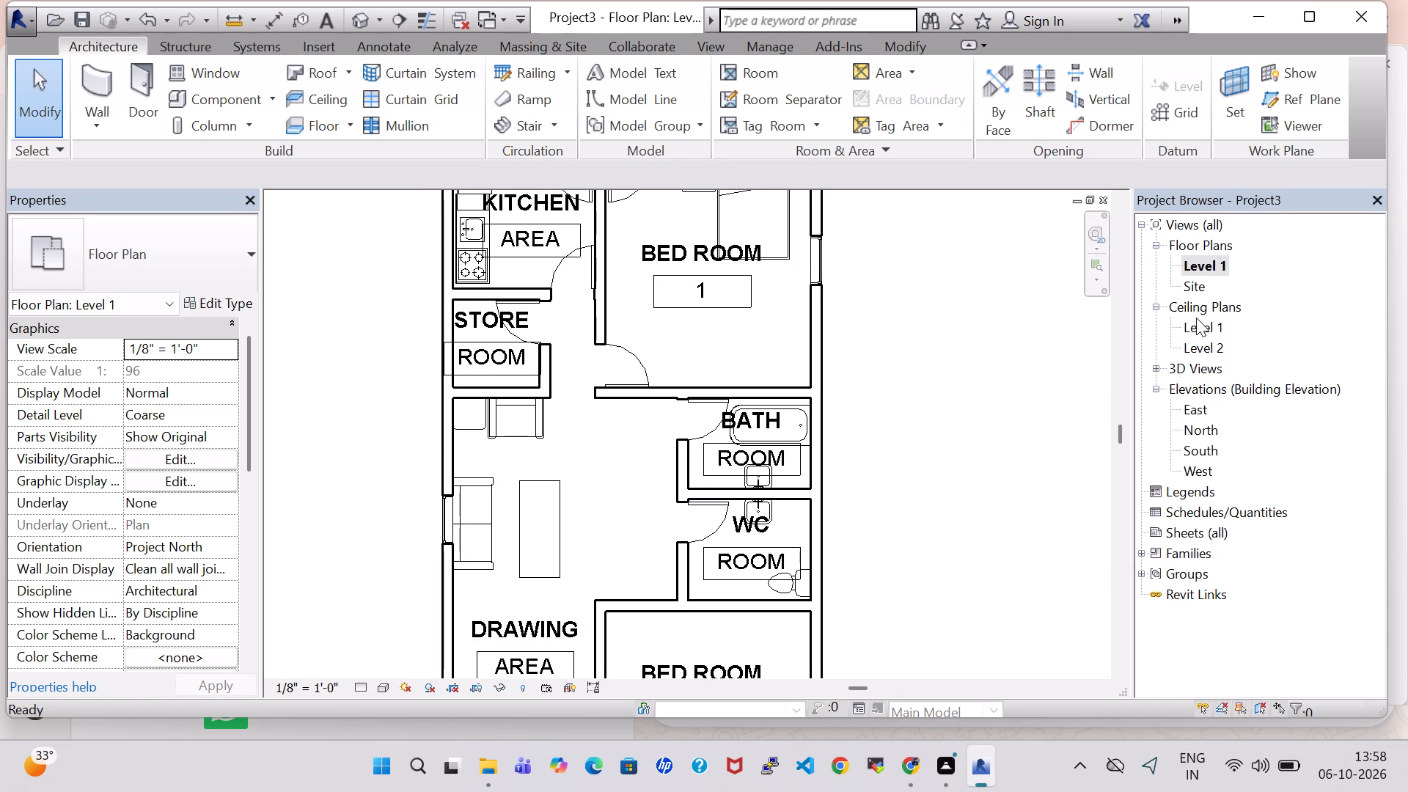
double_click(1196, 328)
double_click(1203, 346)
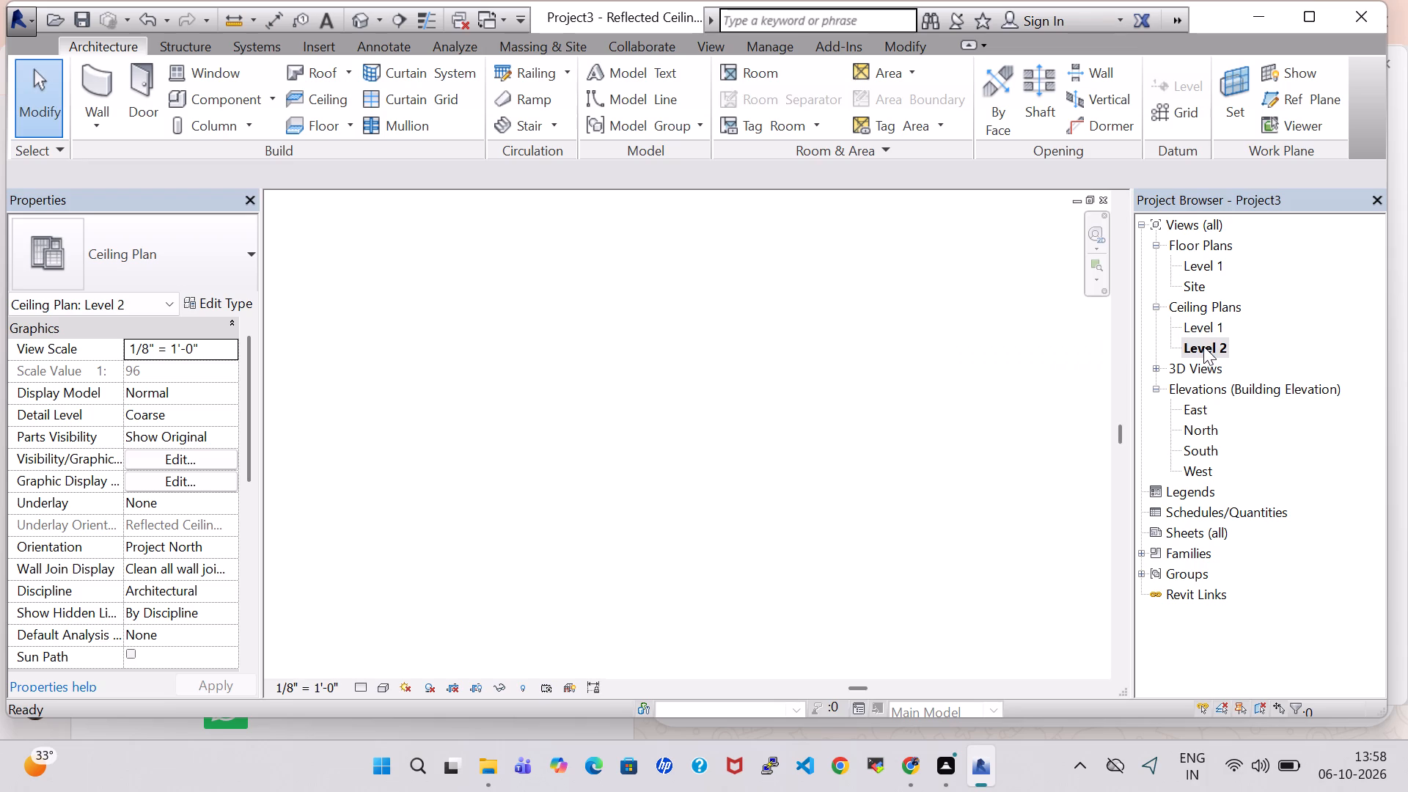
right_click(1203, 346)
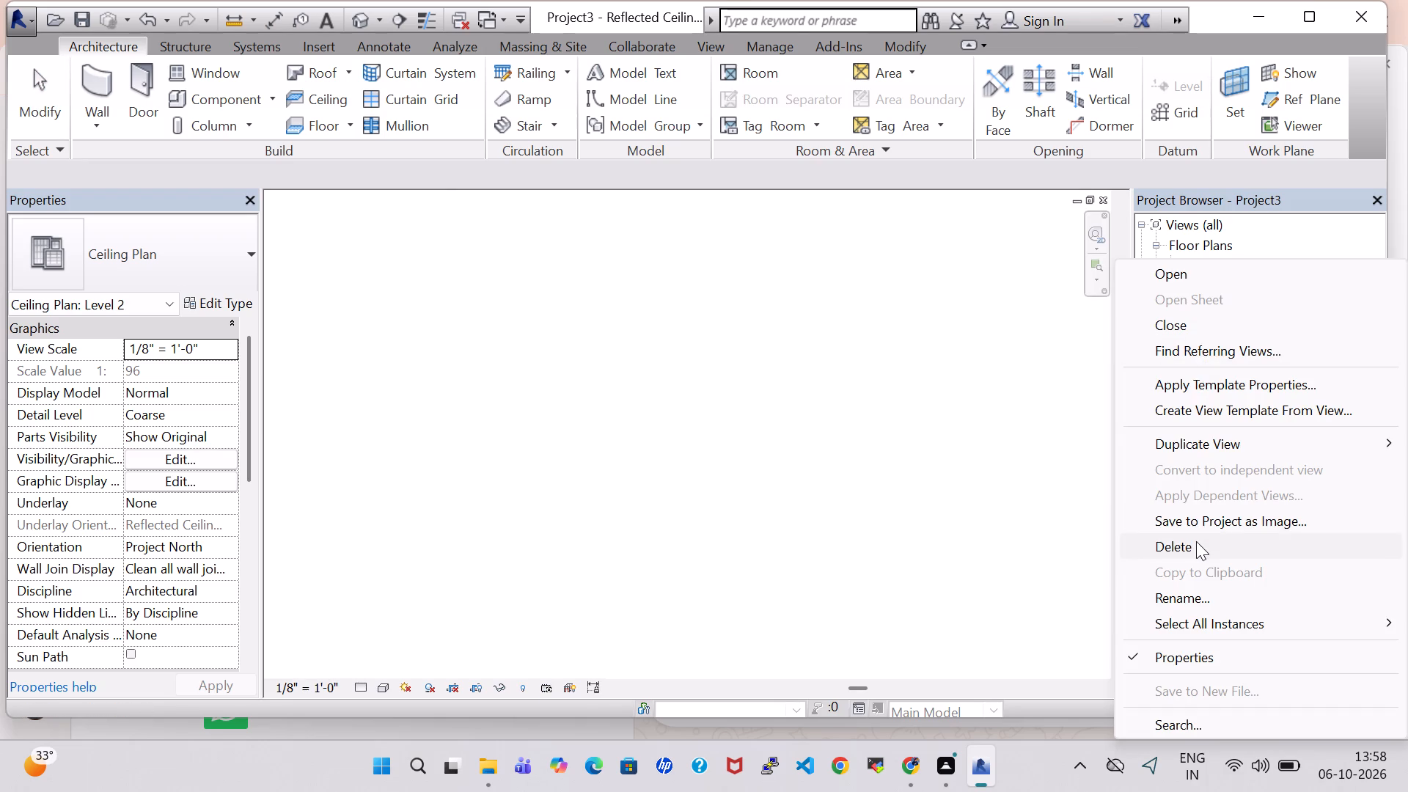
click(1196, 541)
Open the Level 1 floor plan and review the whole layout from the kitchen down to the parking area and staircase.
double_click(1206, 271)
scroll(813, 353, down, 1)
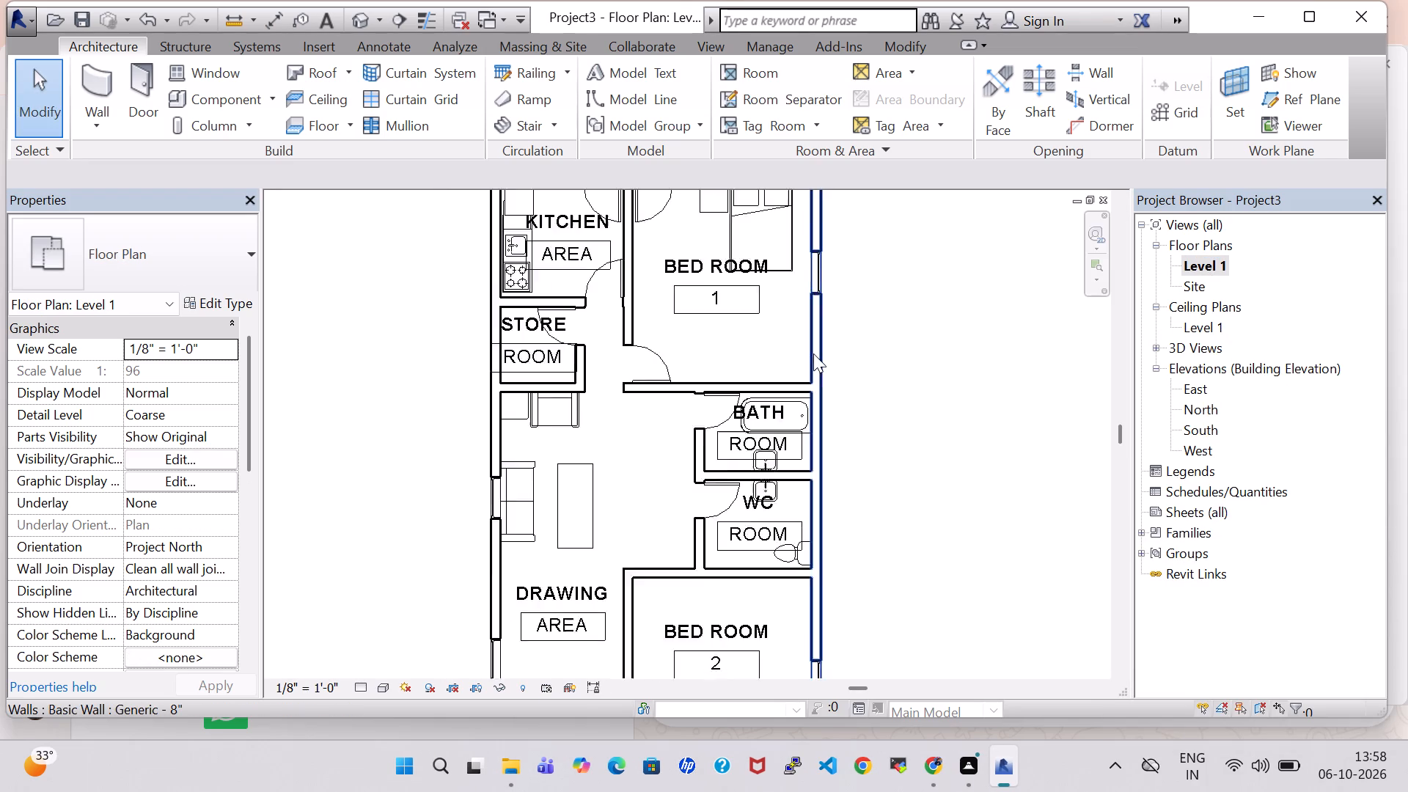
scroll(813, 353, down, 2)
scroll(908, 353, down, 3)
middle_drag(927, 378, 885, 351)
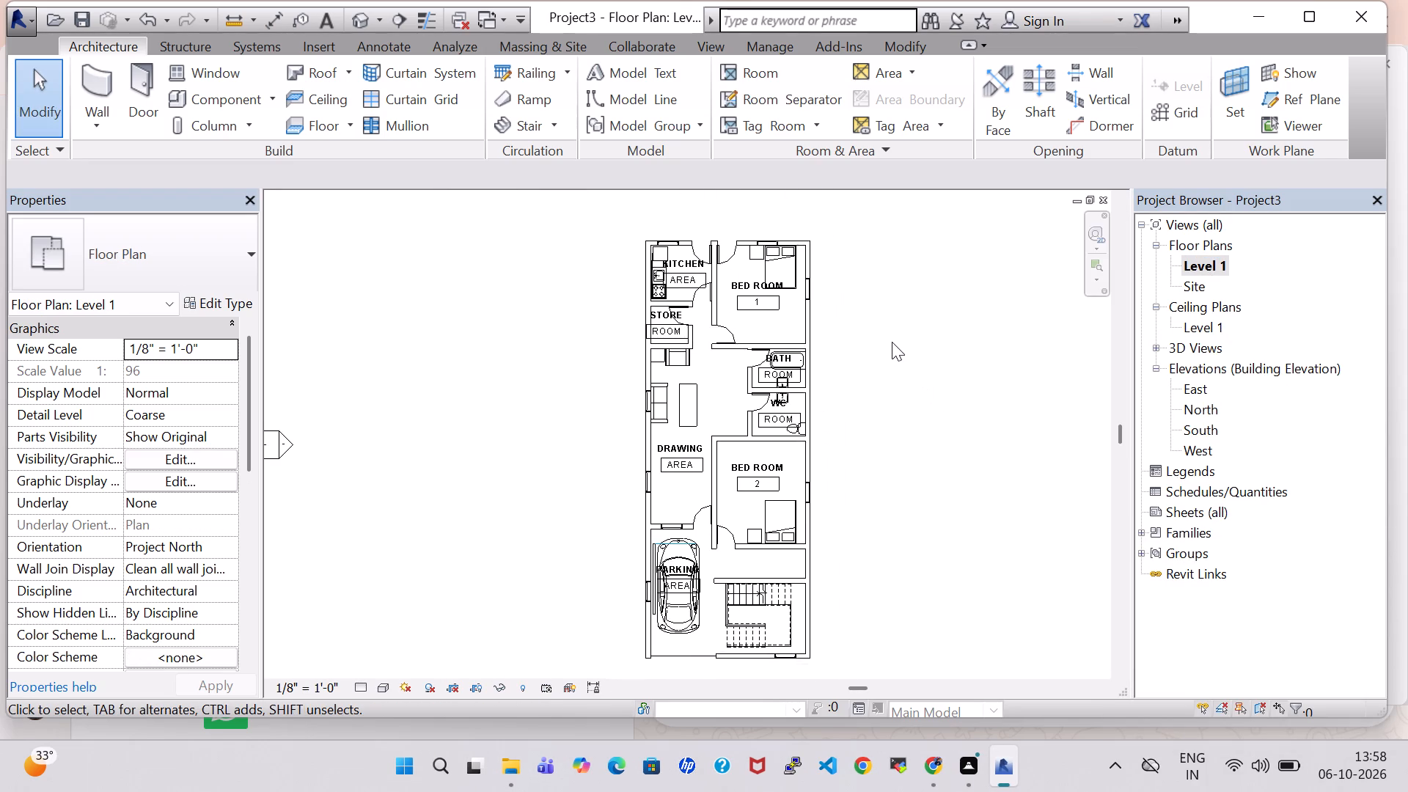
scroll(892, 342, down, 2)
scroll(892, 342, up, 2)
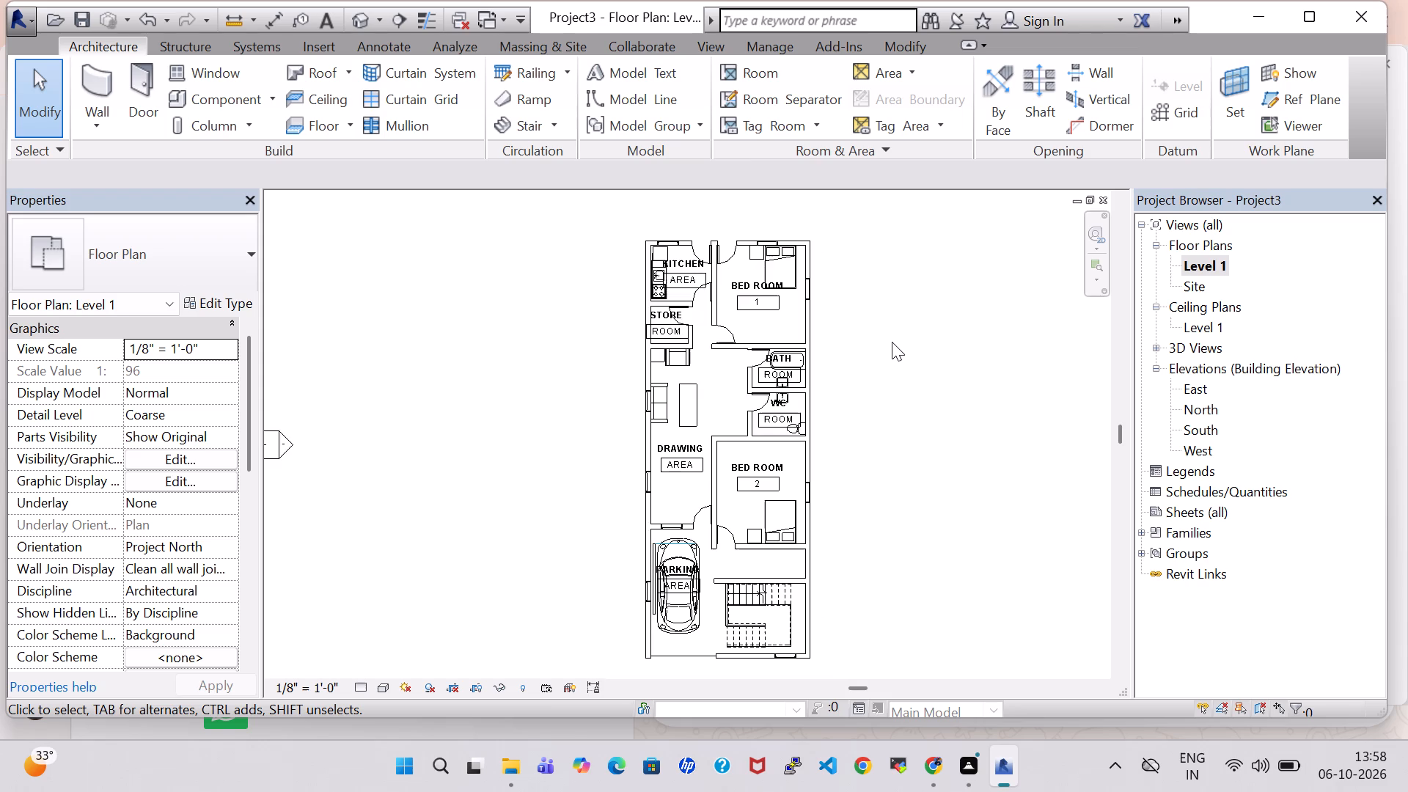
middle_drag(892, 342, 969, 322)
scroll(969, 322, up, 1)
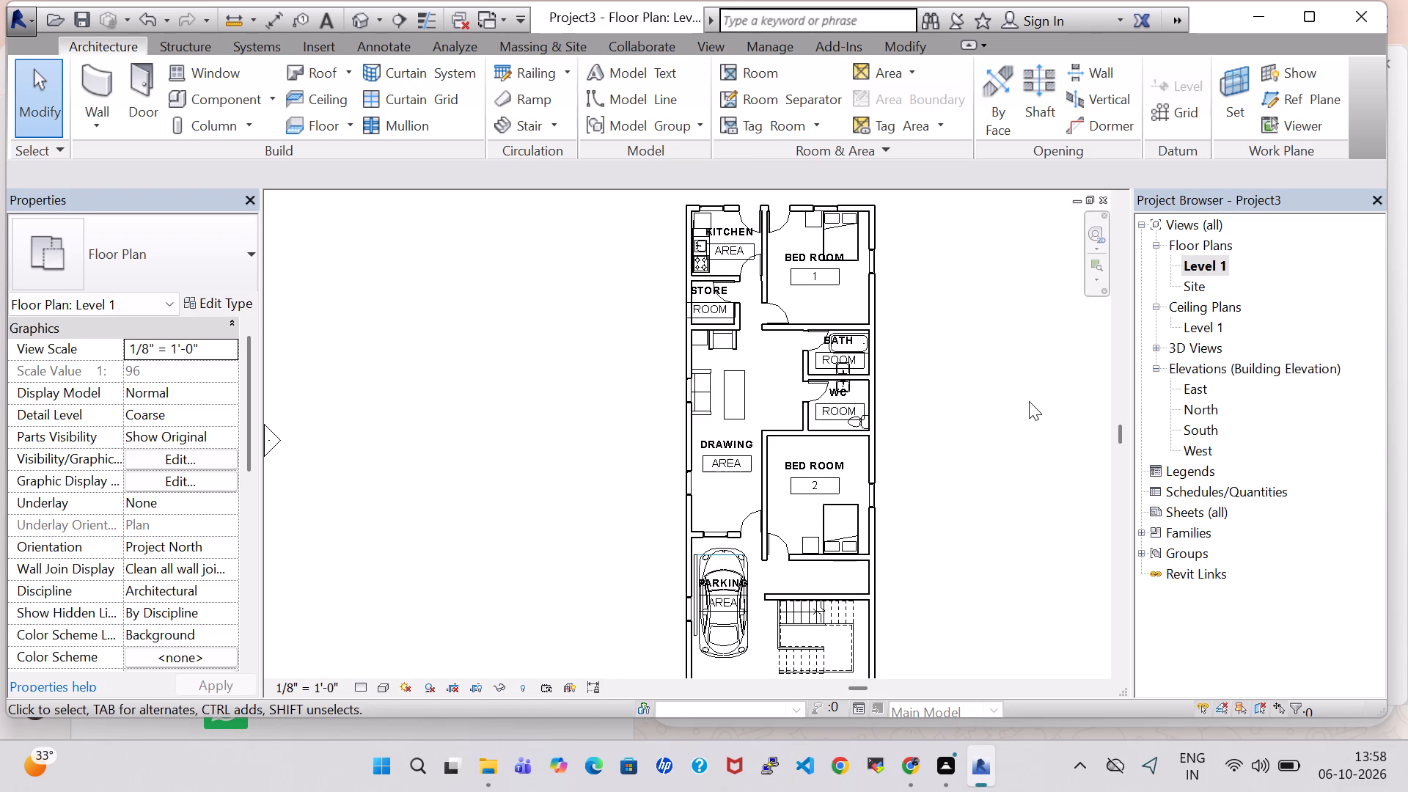
Examine Bed Room 2 with its night stand, the parking area and the staircase railing in the Level 1 plan.
scroll(1029, 401, up, 4)
middle_drag(780, 452, 980, 365)
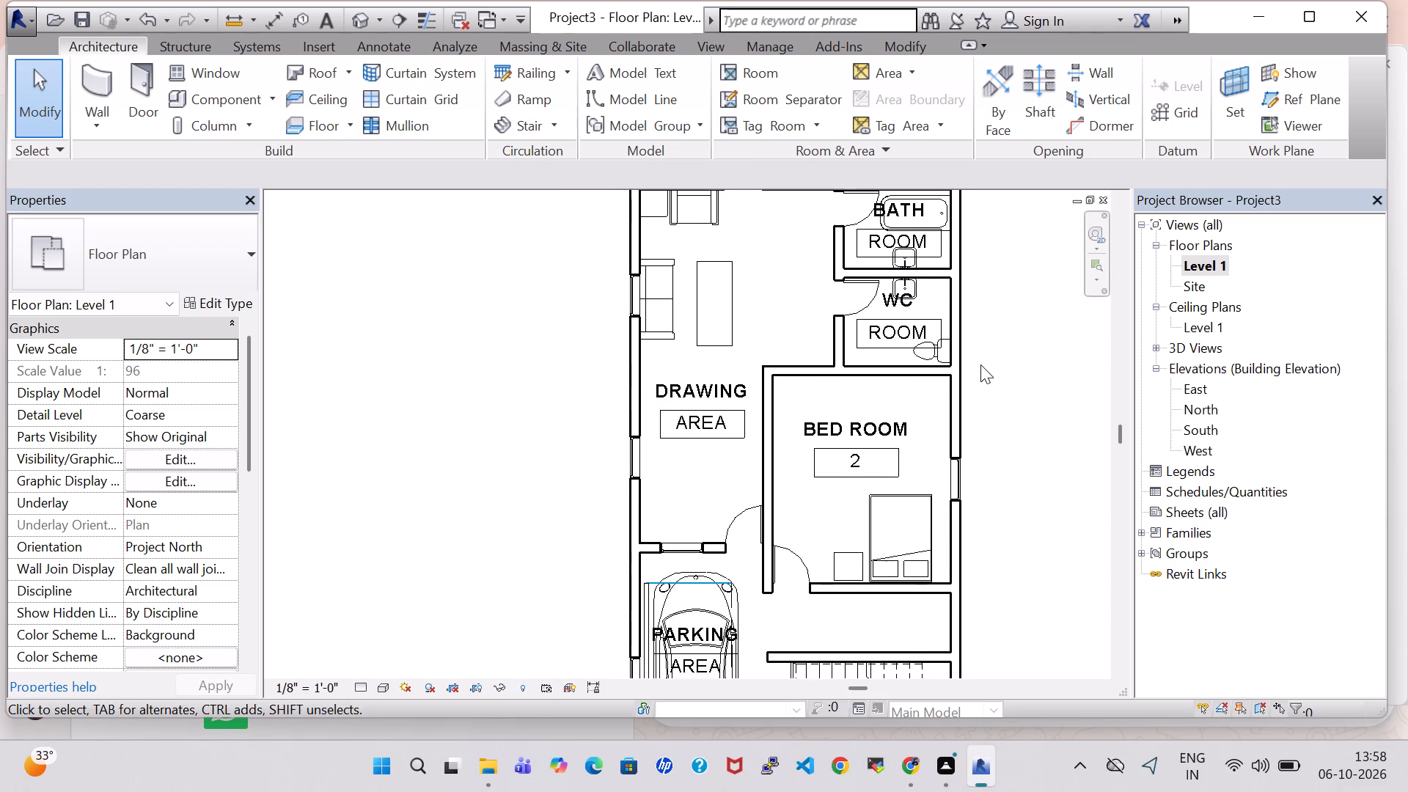
scroll(980, 364, up, 3)
middle_drag(980, 364, 978, 269)
scroll(986, 238, down, 2)
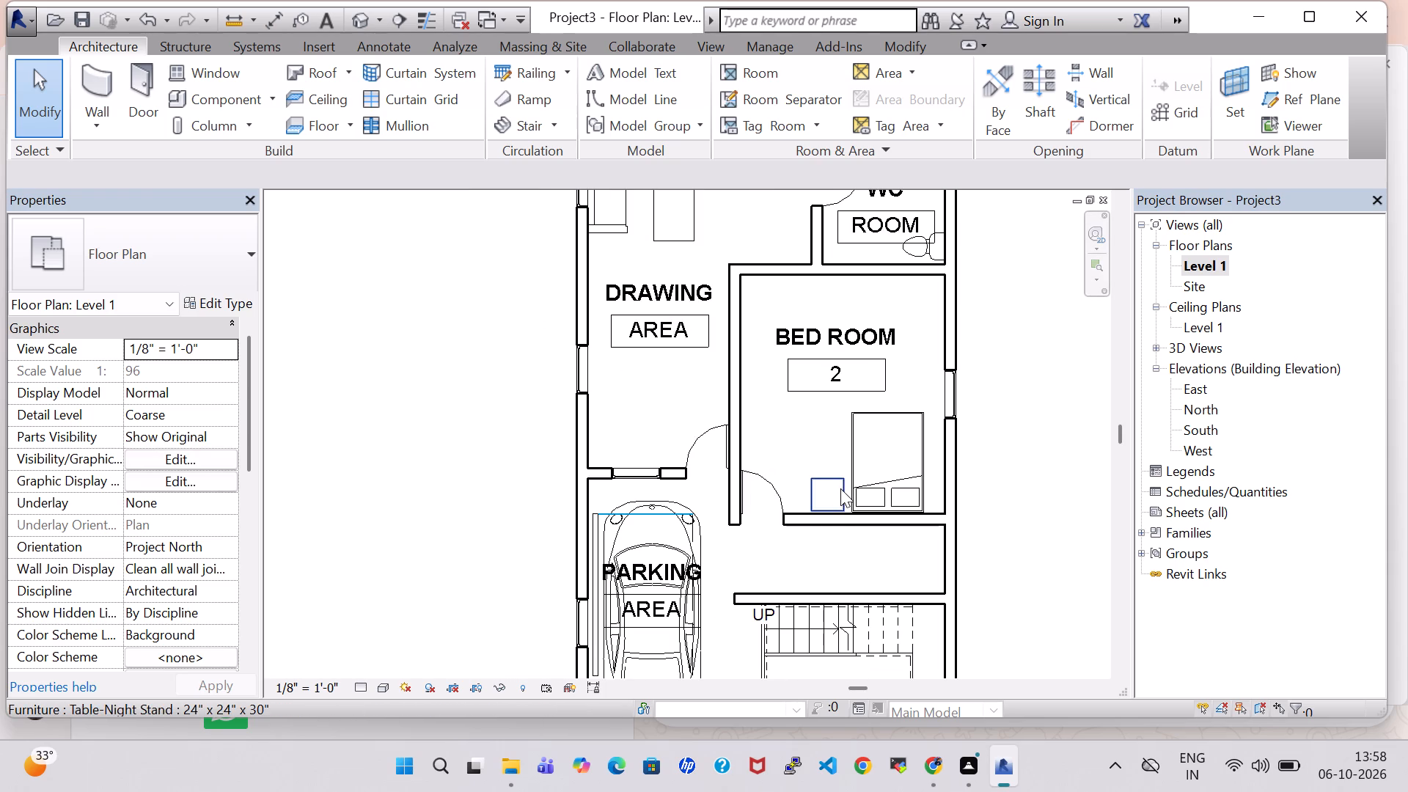
click(840, 488)
key(Down)
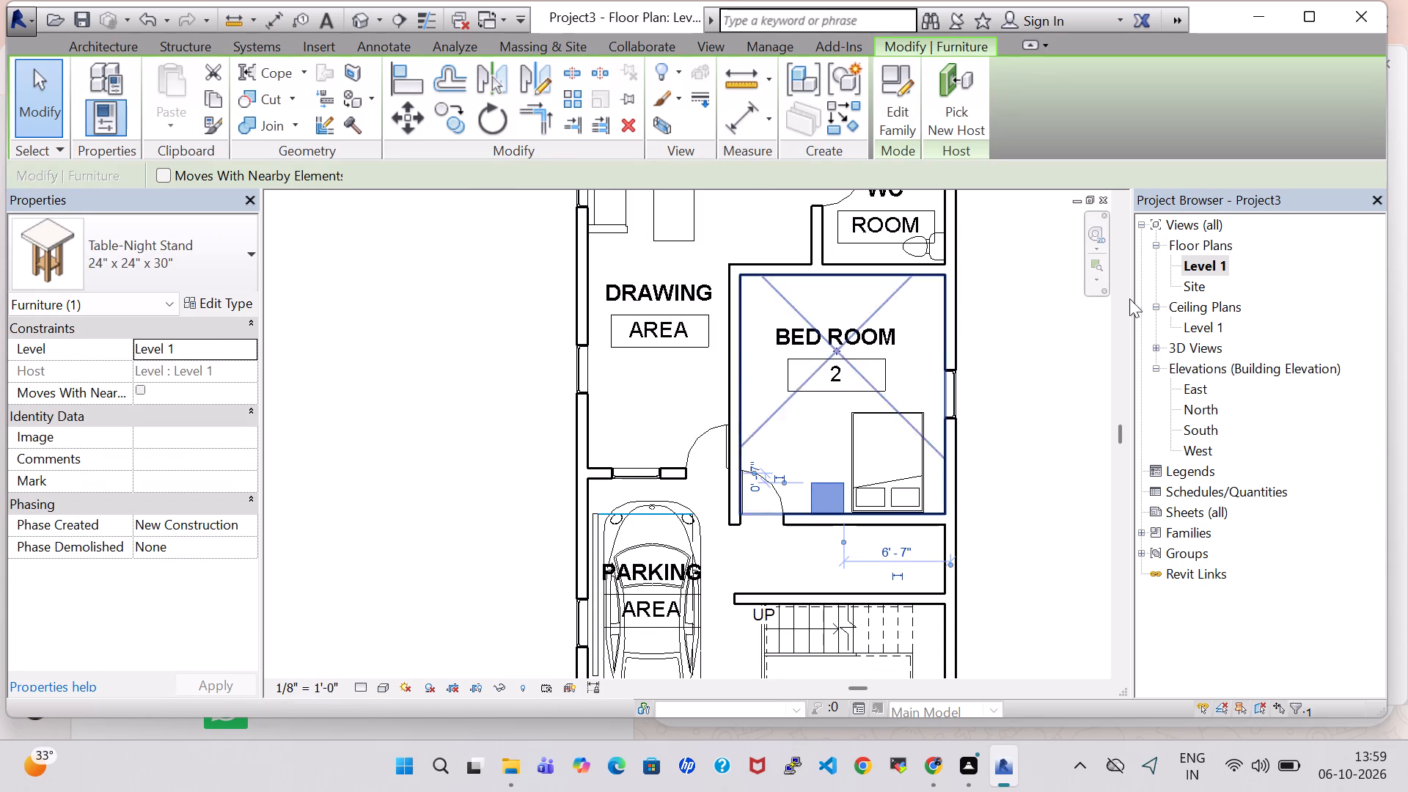
click(1041, 397)
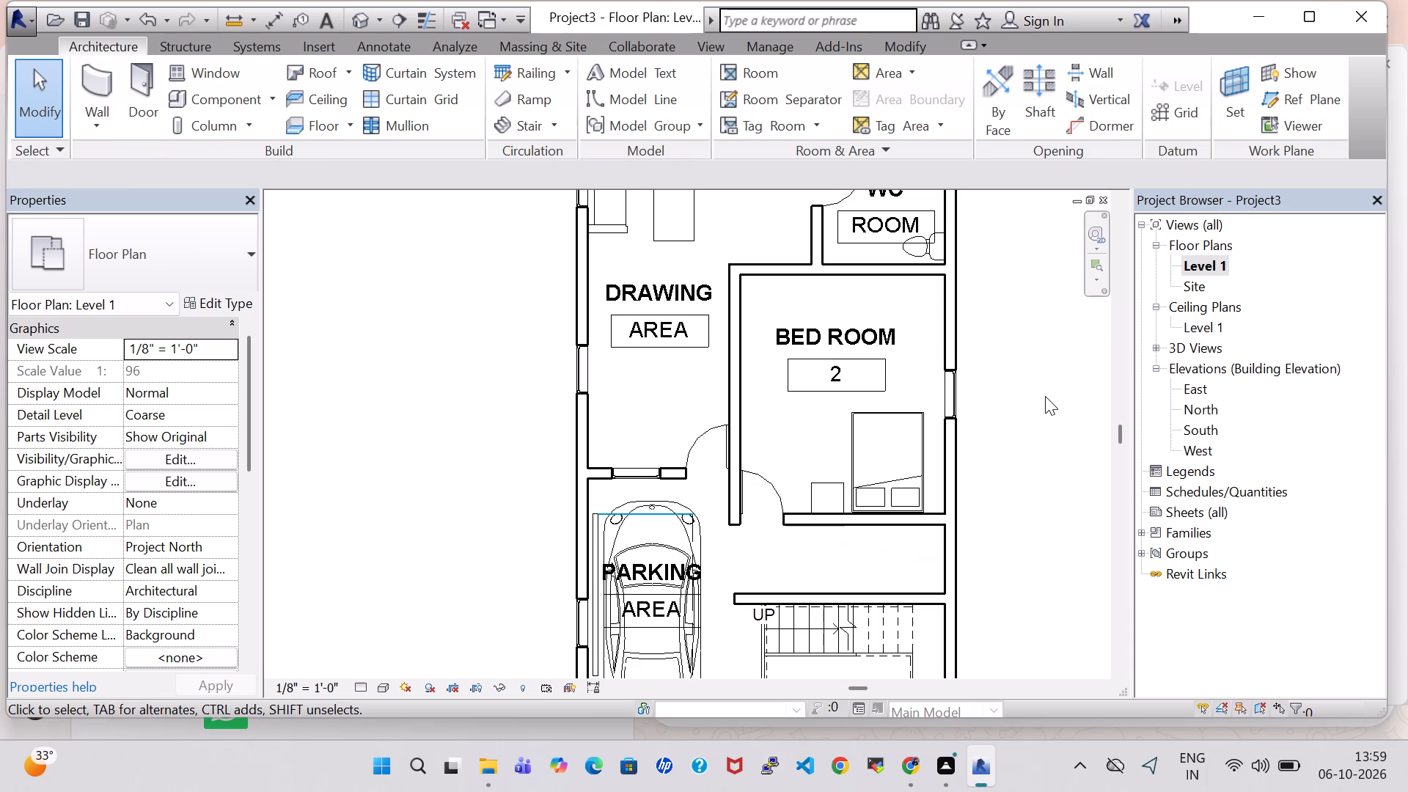
scroll(1036, 438, down, 2)
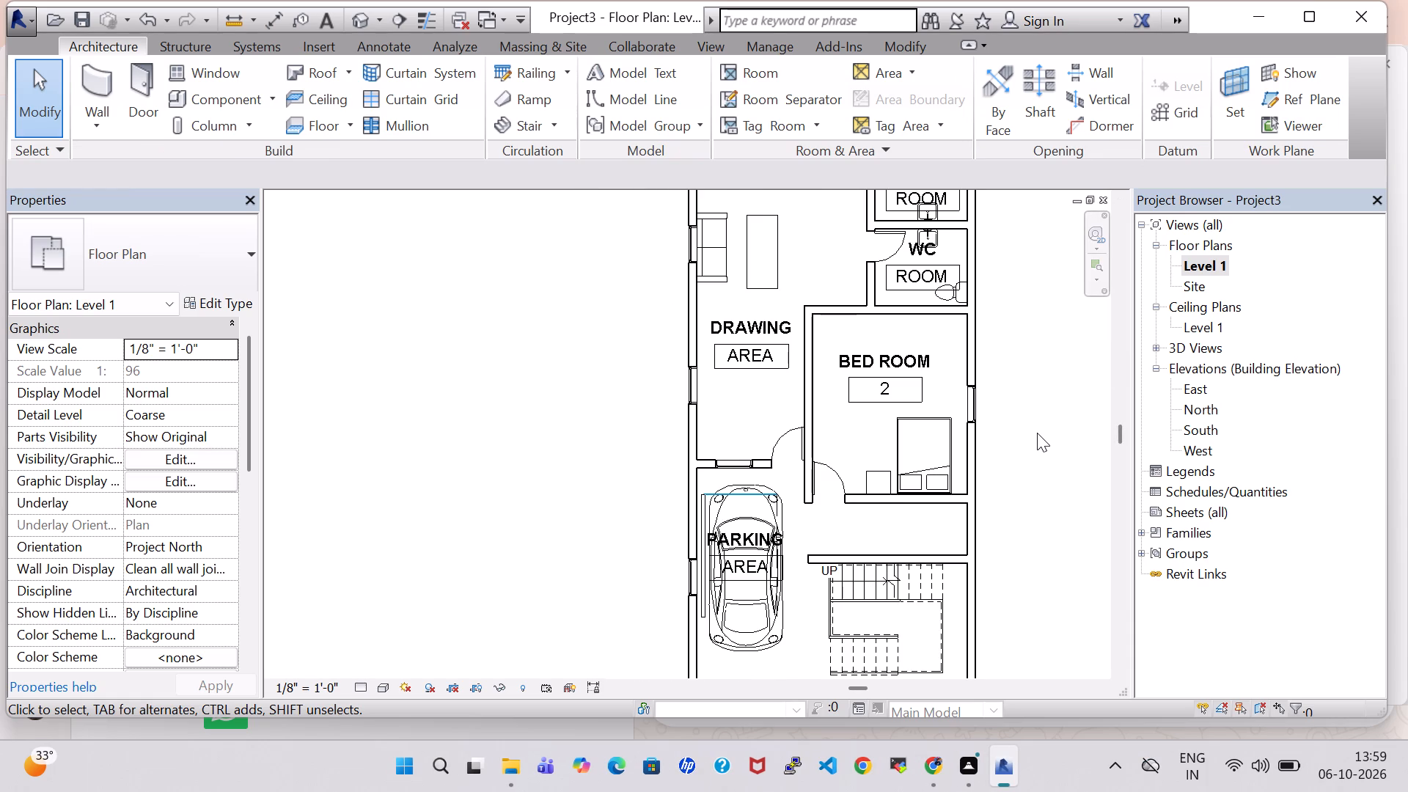
click(923, 618)
click(924, 599)
click(1041, 585)
Place a 36" x 24" Fixed with Trim window behind the bed in Bed Room 2's staircase-side wall, about 3'-10" from the outer wall.
click(218, 76)
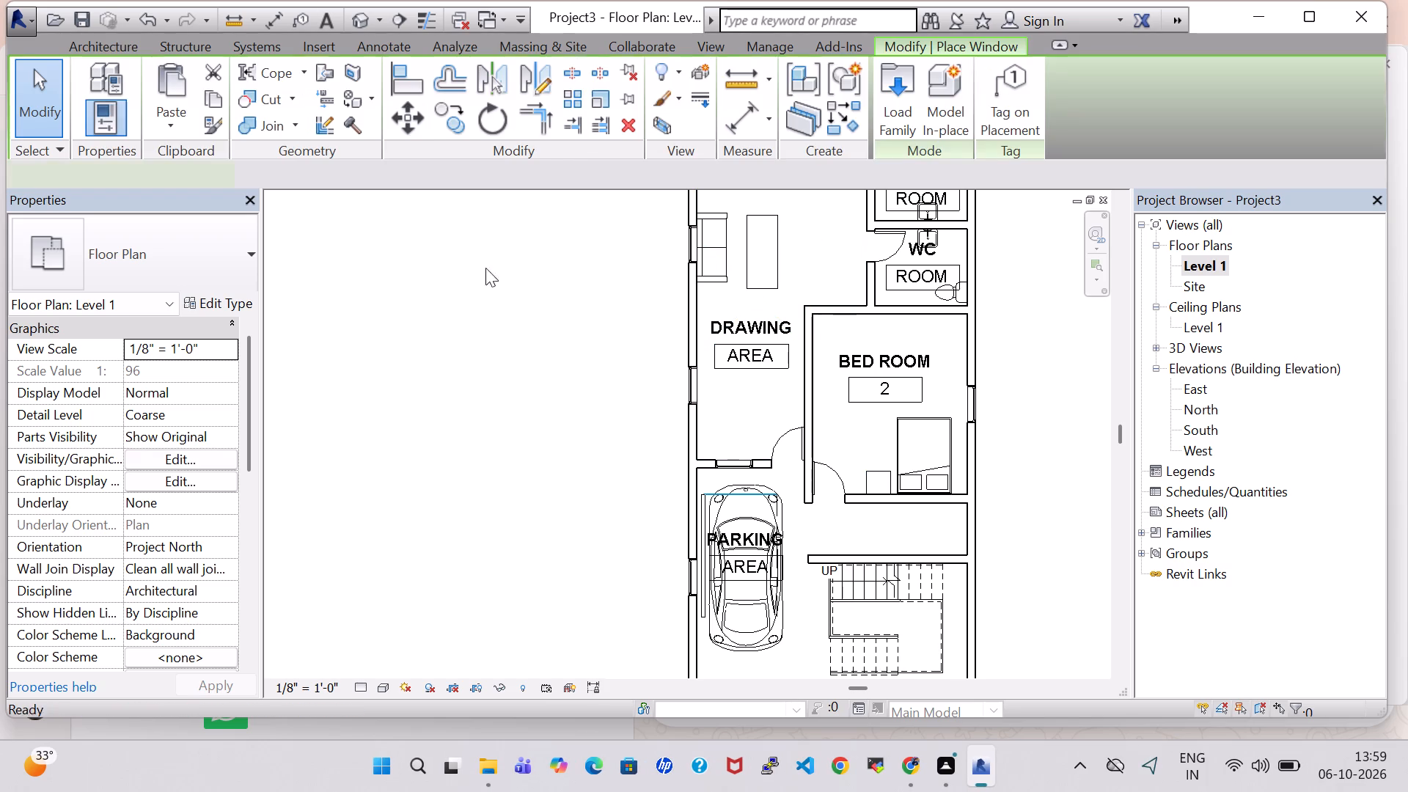
scroll(905, 523, up, 3)
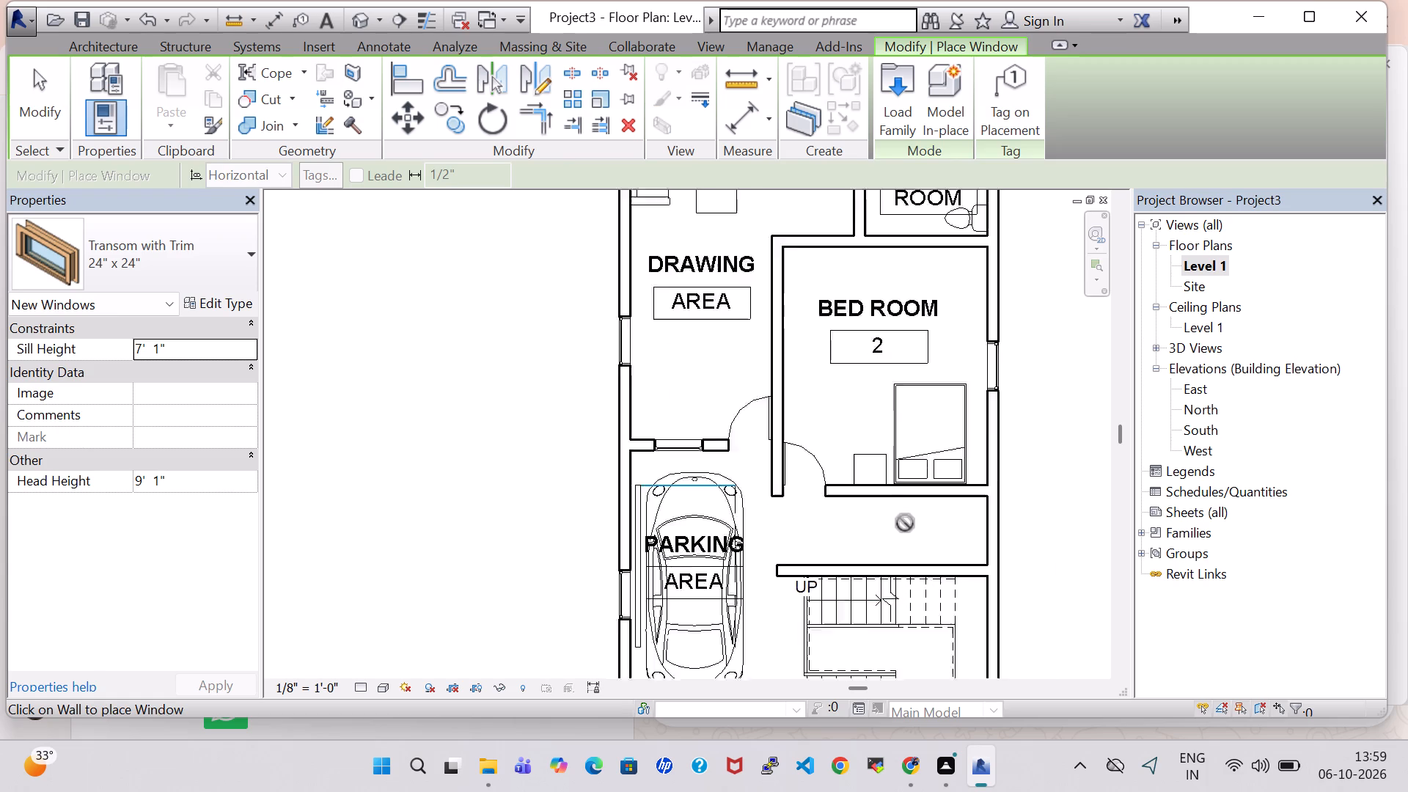
click(195, 232)
scroll(74, 506, up, 3)
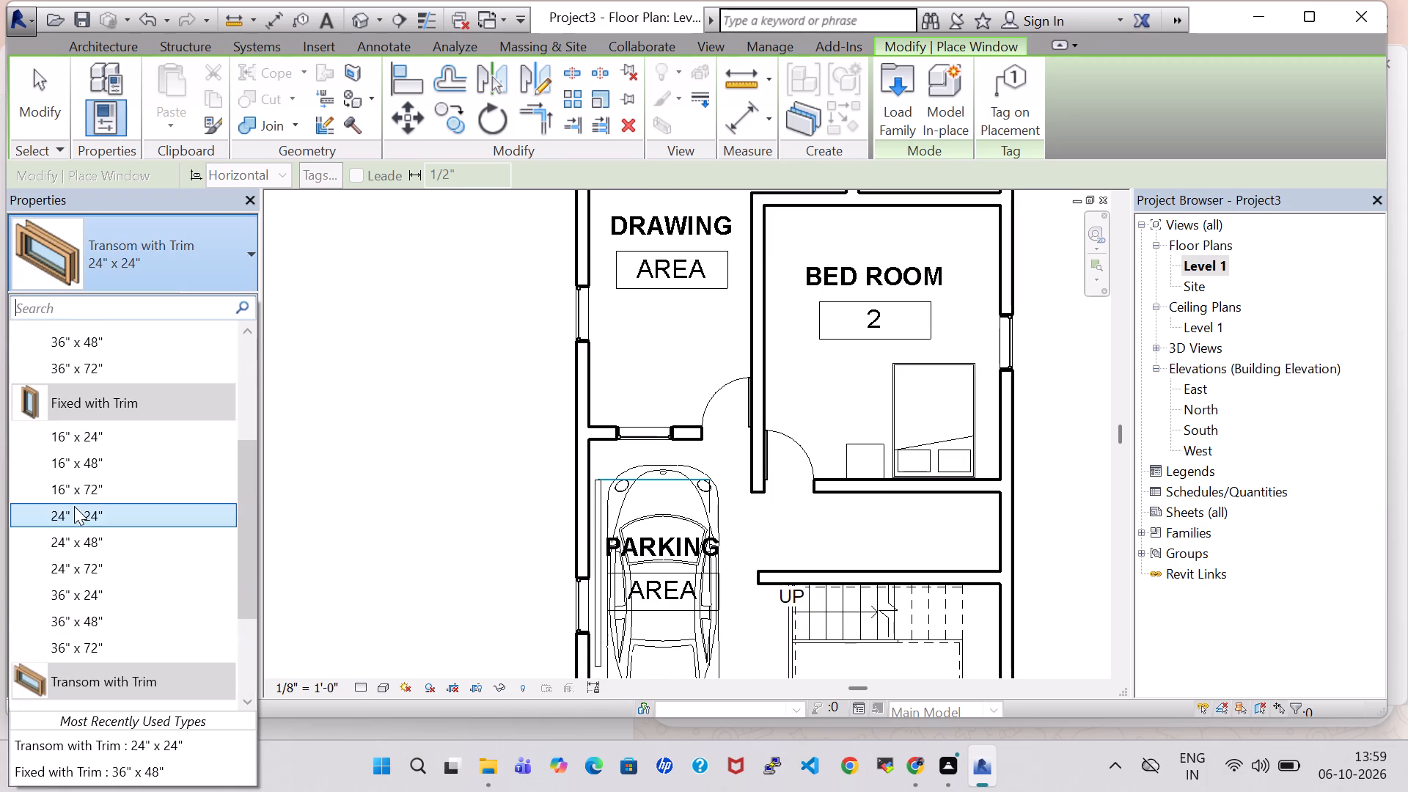
click(85, 584)
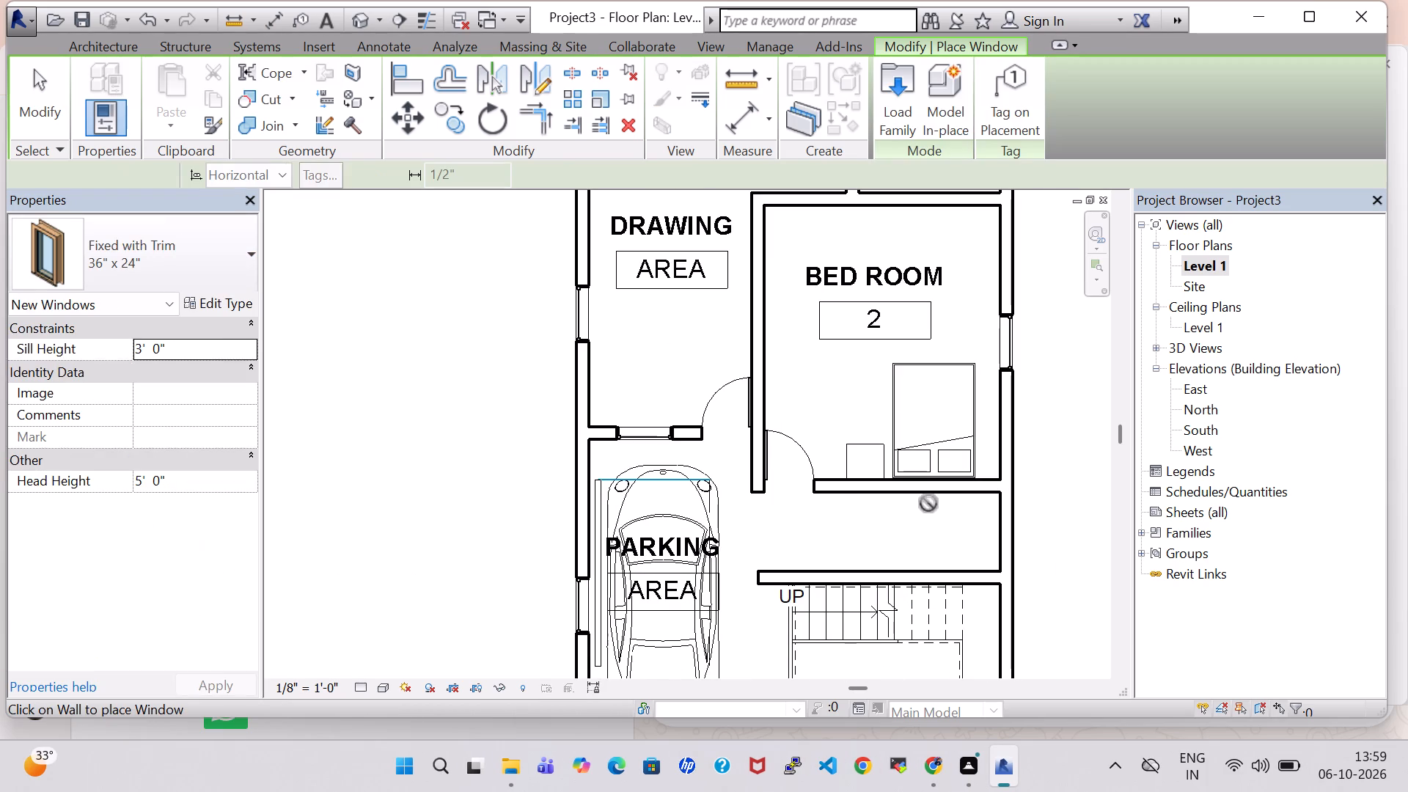
scroll(932, 504, up, 4)
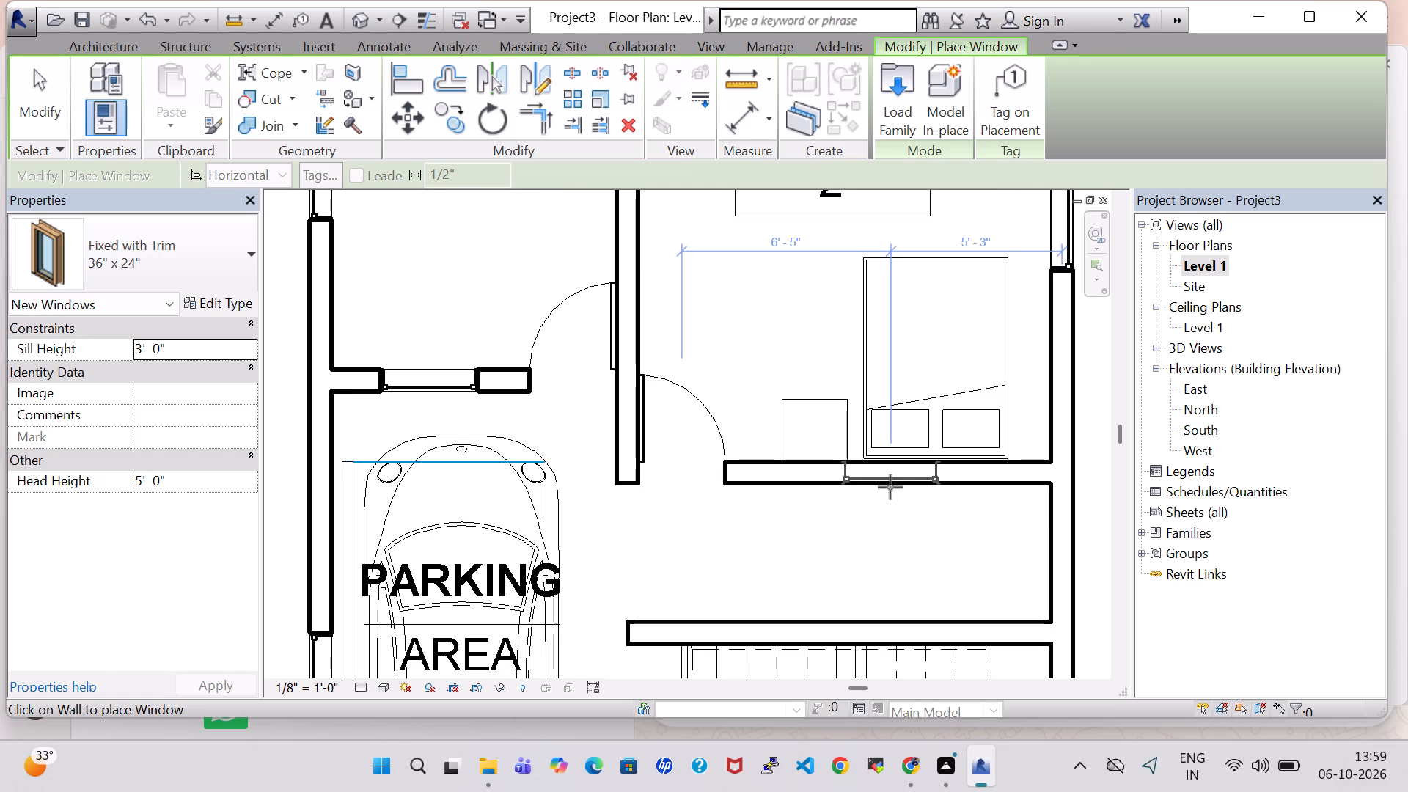
click(937, 491)
key(Escape)
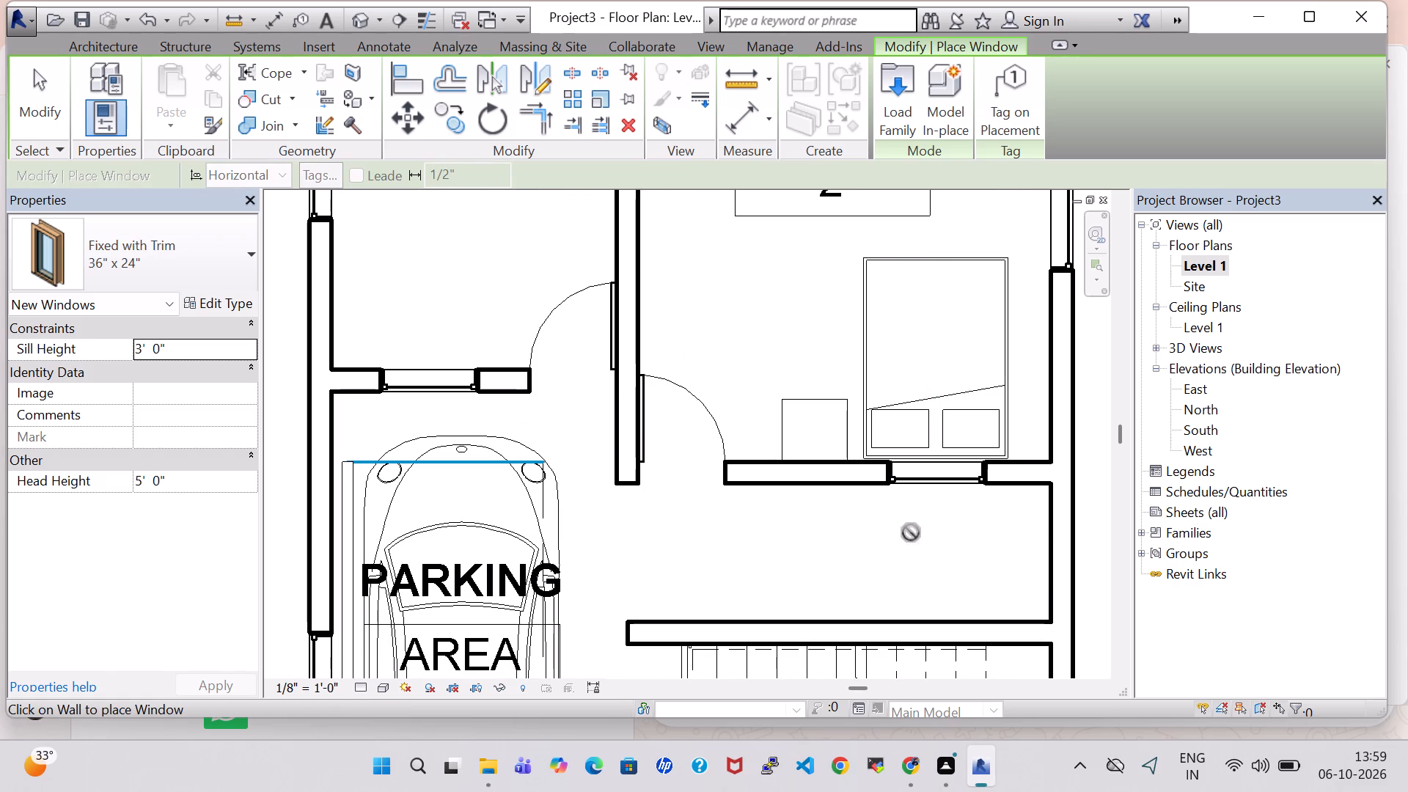
key(Escape)
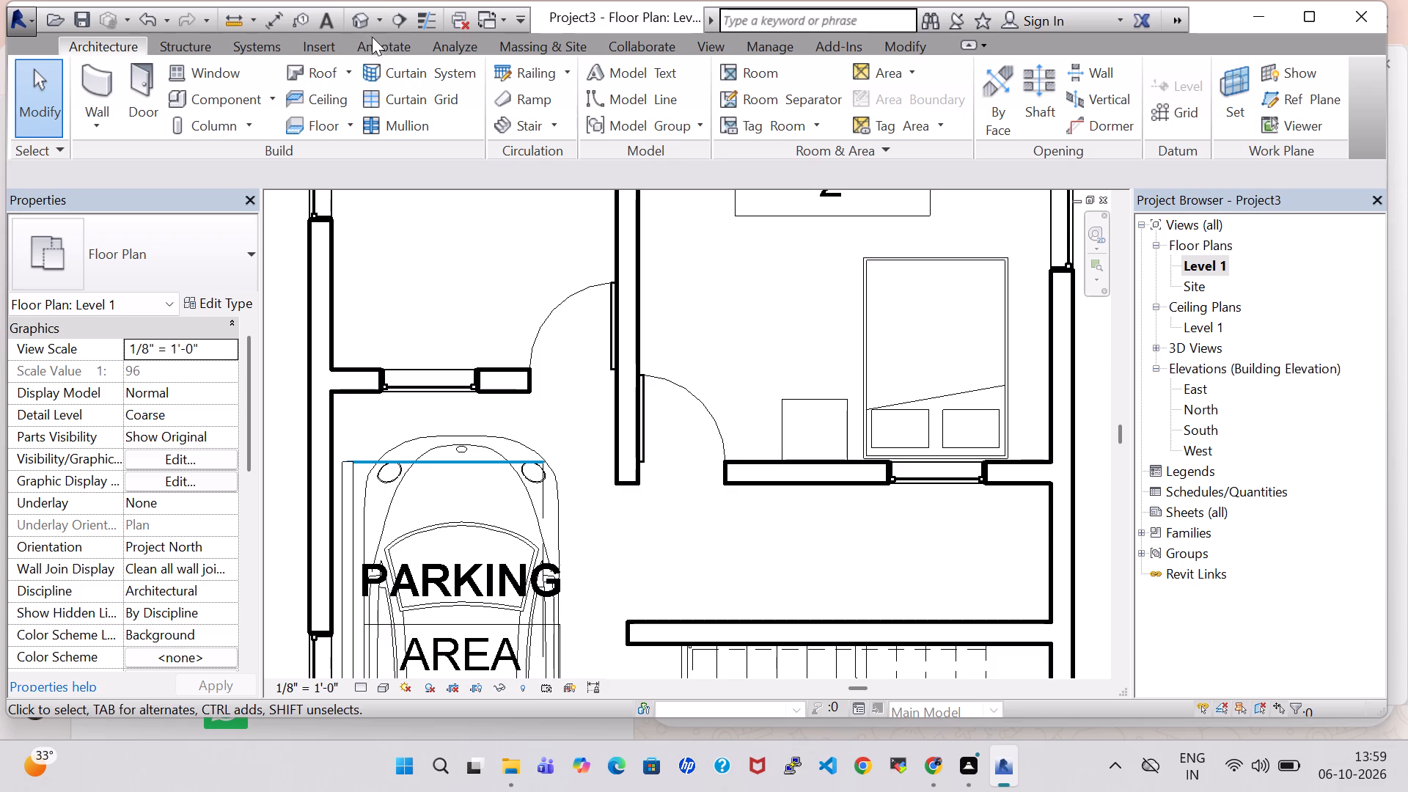
In the 3D view, inspect Bed Room 2's staircase-side wall and delete its 36" x 24" Fixed with Trim window.
click(362, 21)
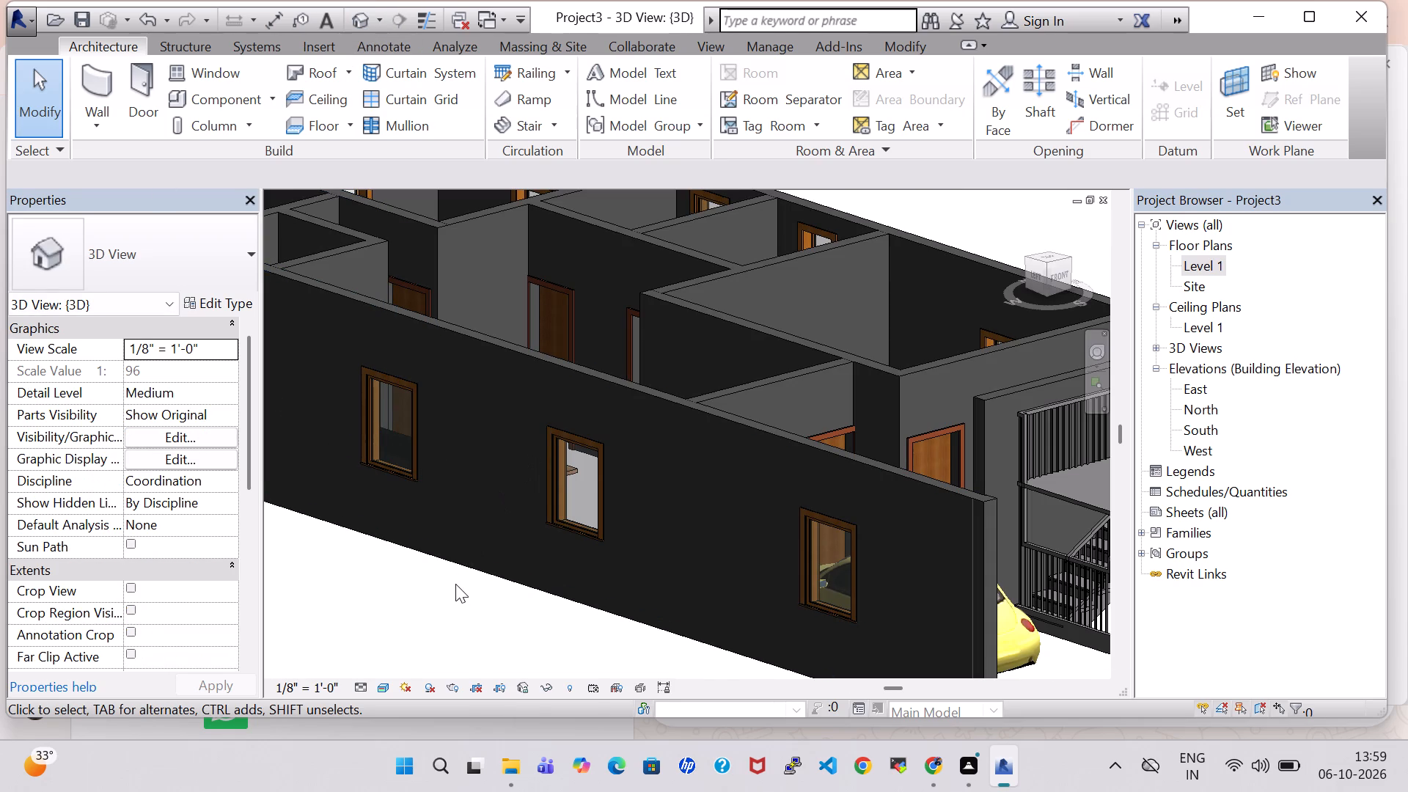
shift+middle_drag(466, 610, 425, 730)
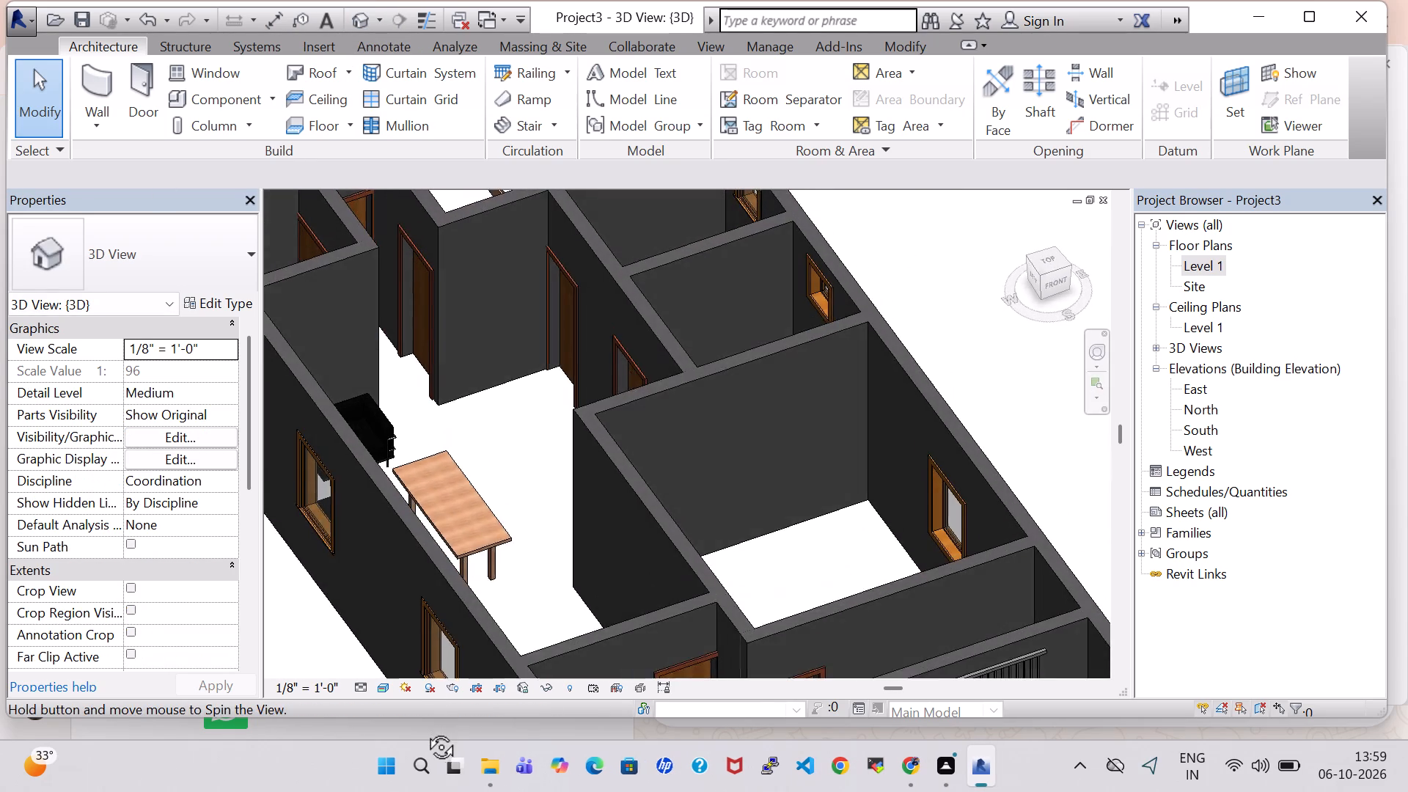
shift+middle_drag(425, 730, 469, 733)
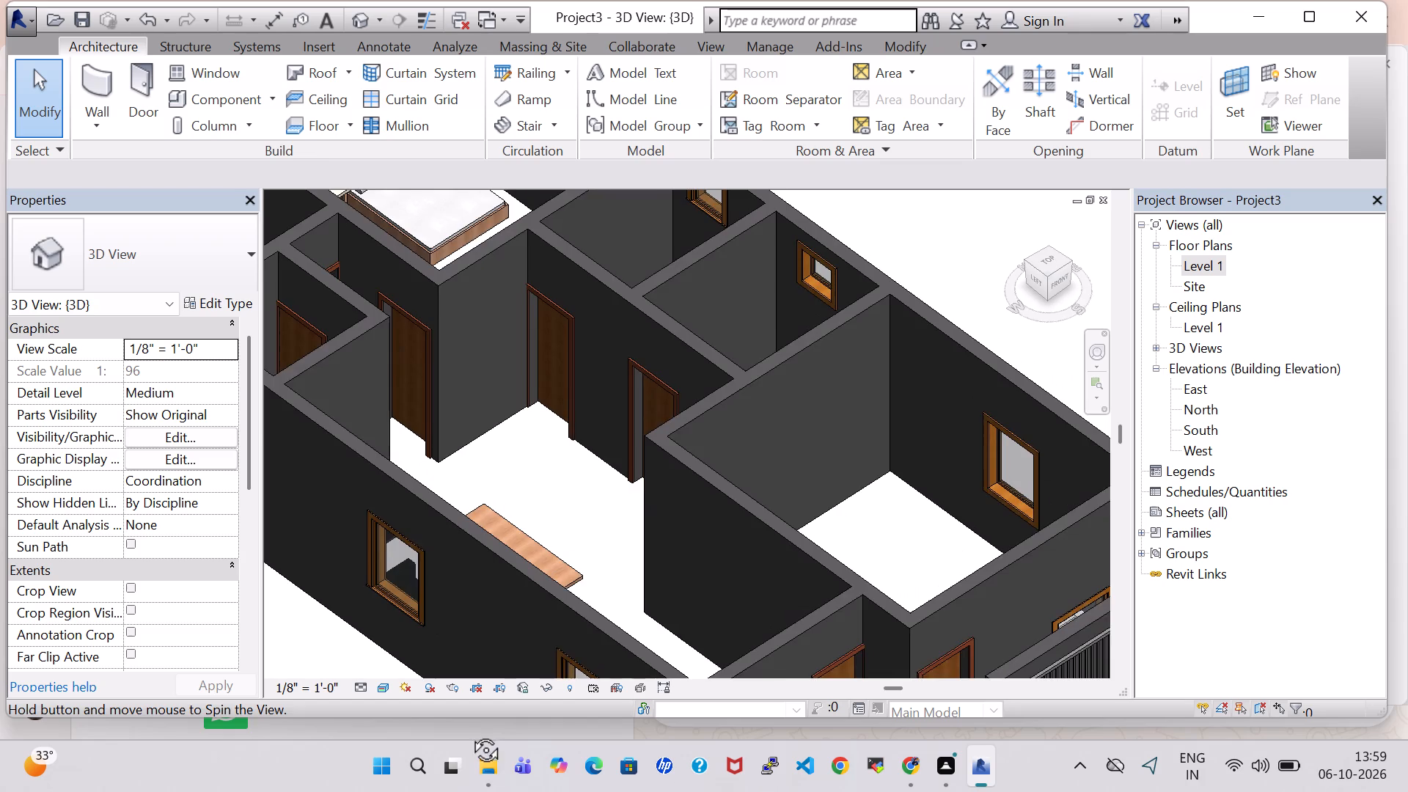
shift+middle_drag(469, 733, 498, 754)
middle_drag(906, 510, 737, 389)
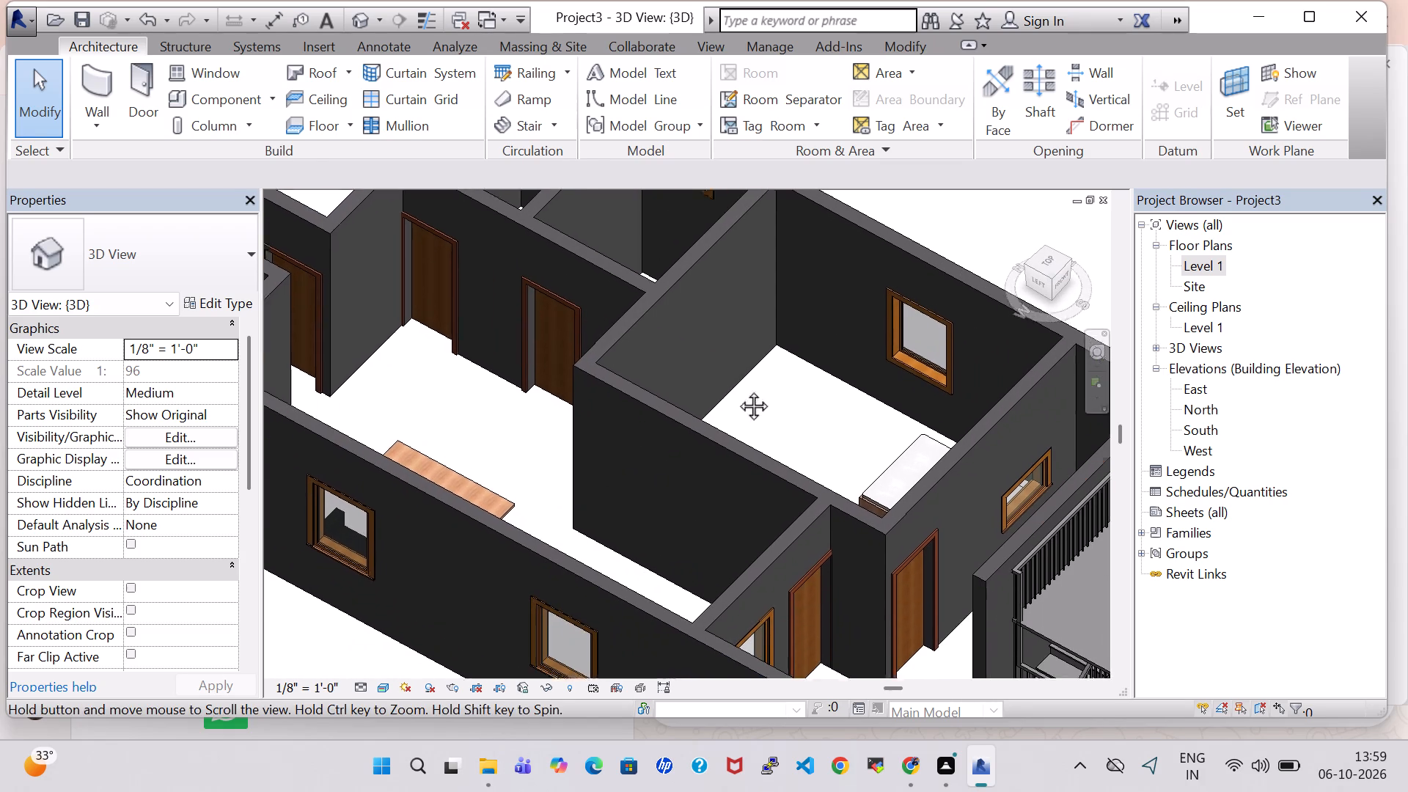
middle_drag(737, 389, 707, 384)
shift+middle_drag(707, 384, 810, 364)
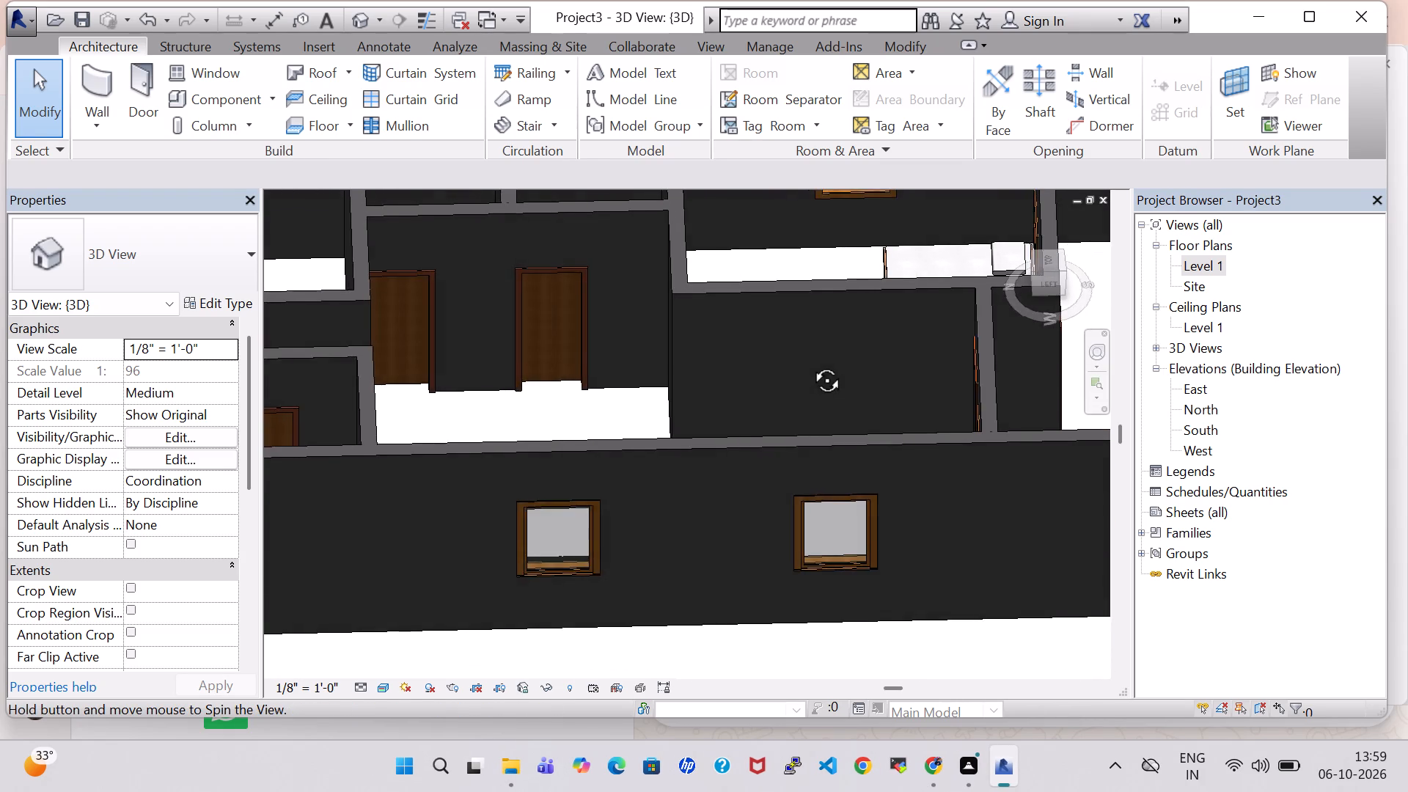
shift+middle_drag(810, 364, 709, 354)
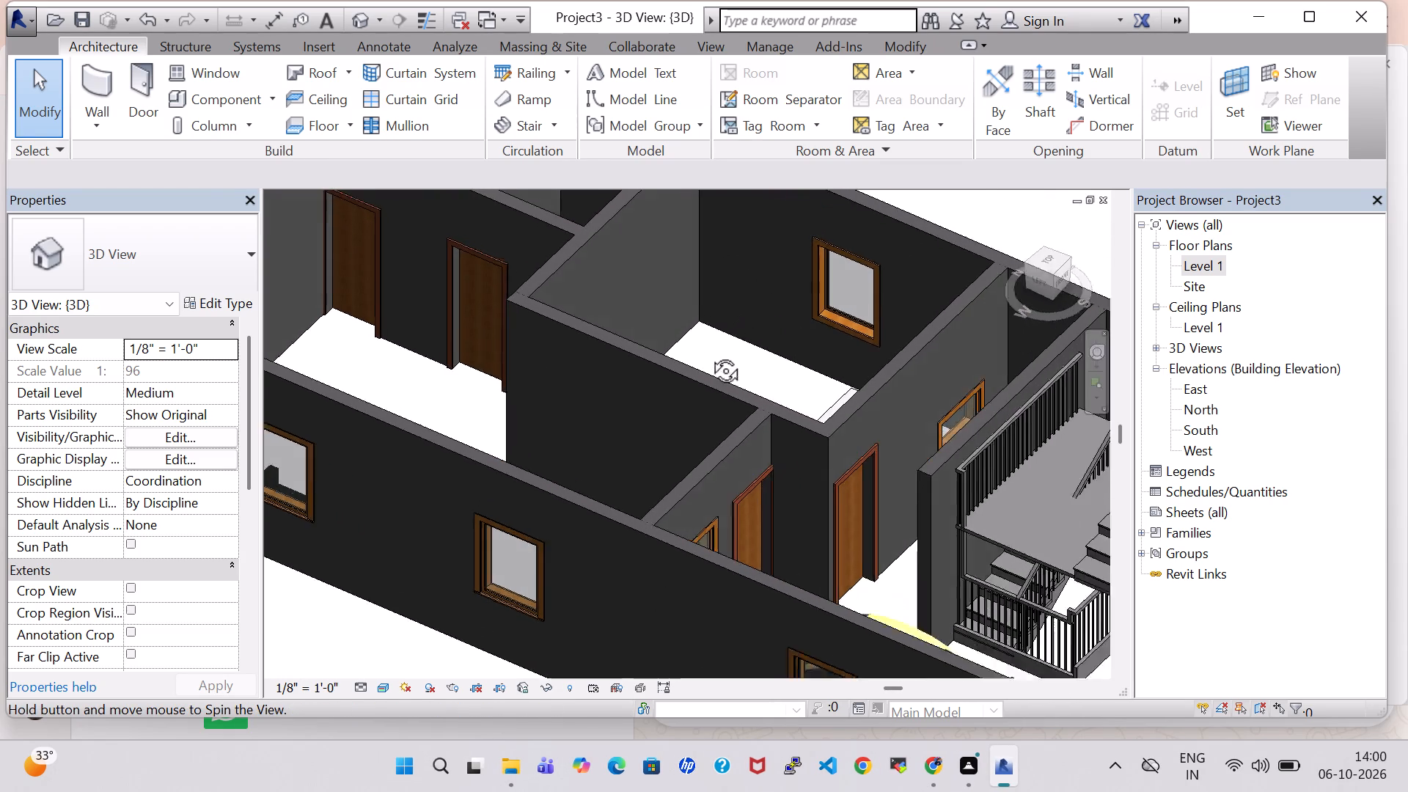
shift+middle_drag(709, 354, 684, 400)
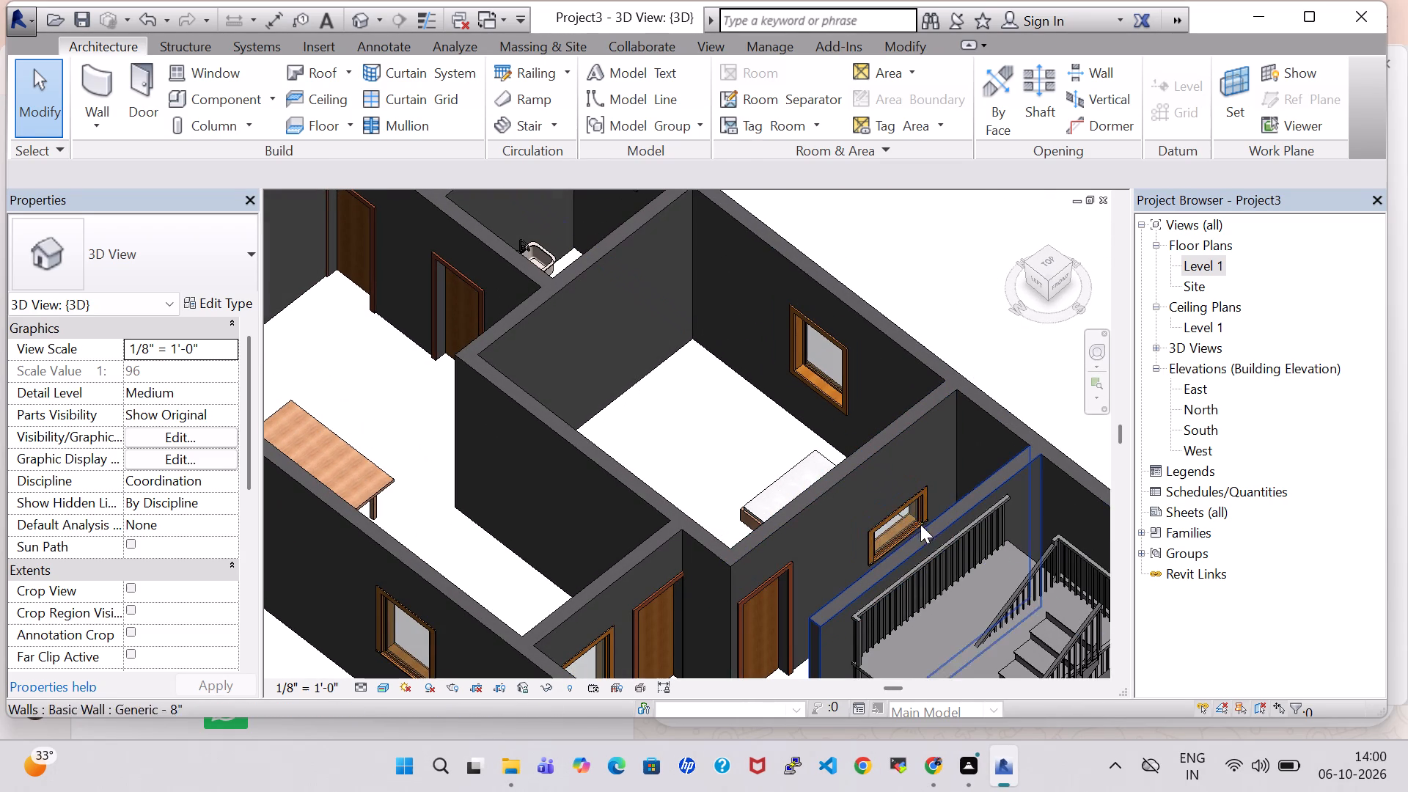
click(908, 518)
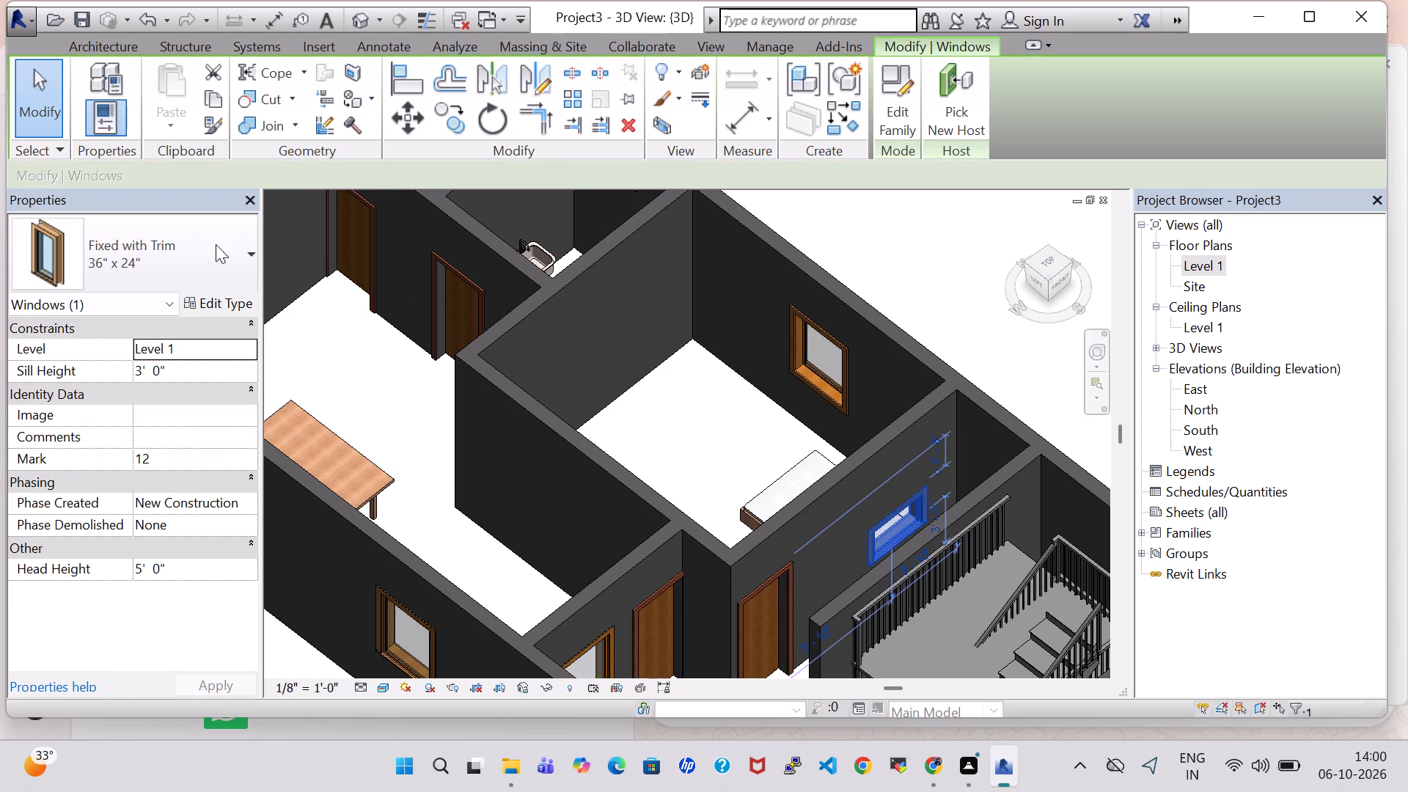
key(Delete)
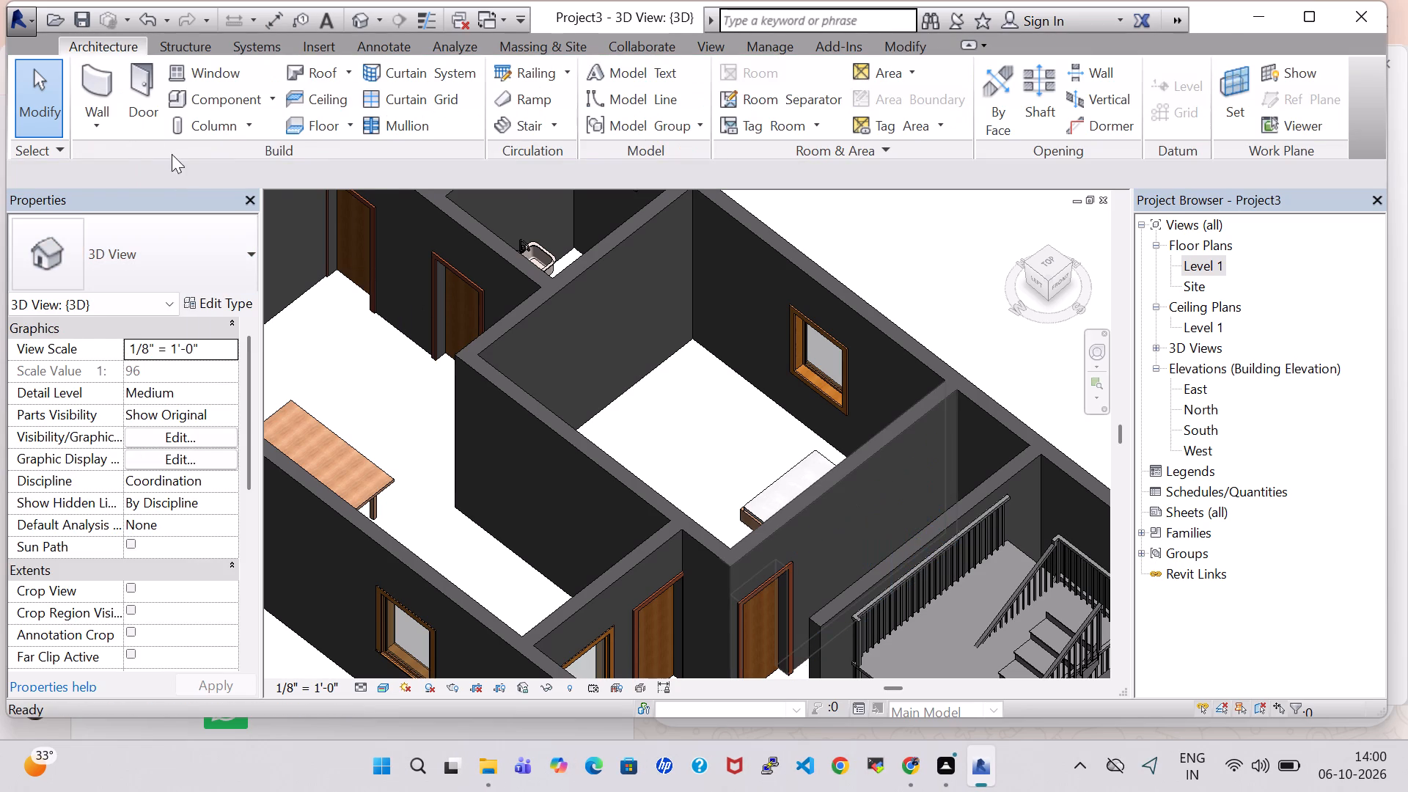
From the Level 1 floor plan, load the Casement with Trim window family from the US Imperial library's Windows folder.
double_click(1220, 268)
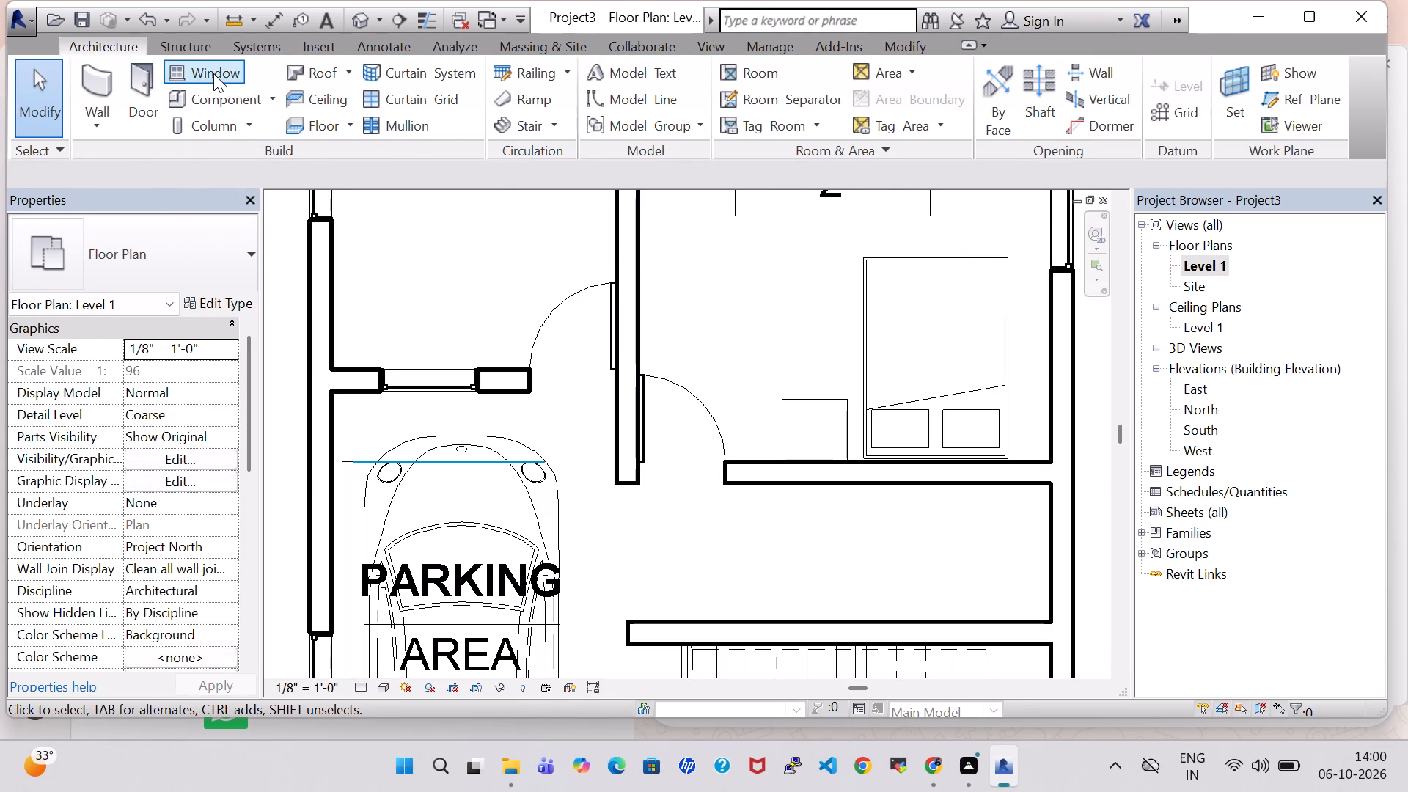
click(213, 73)
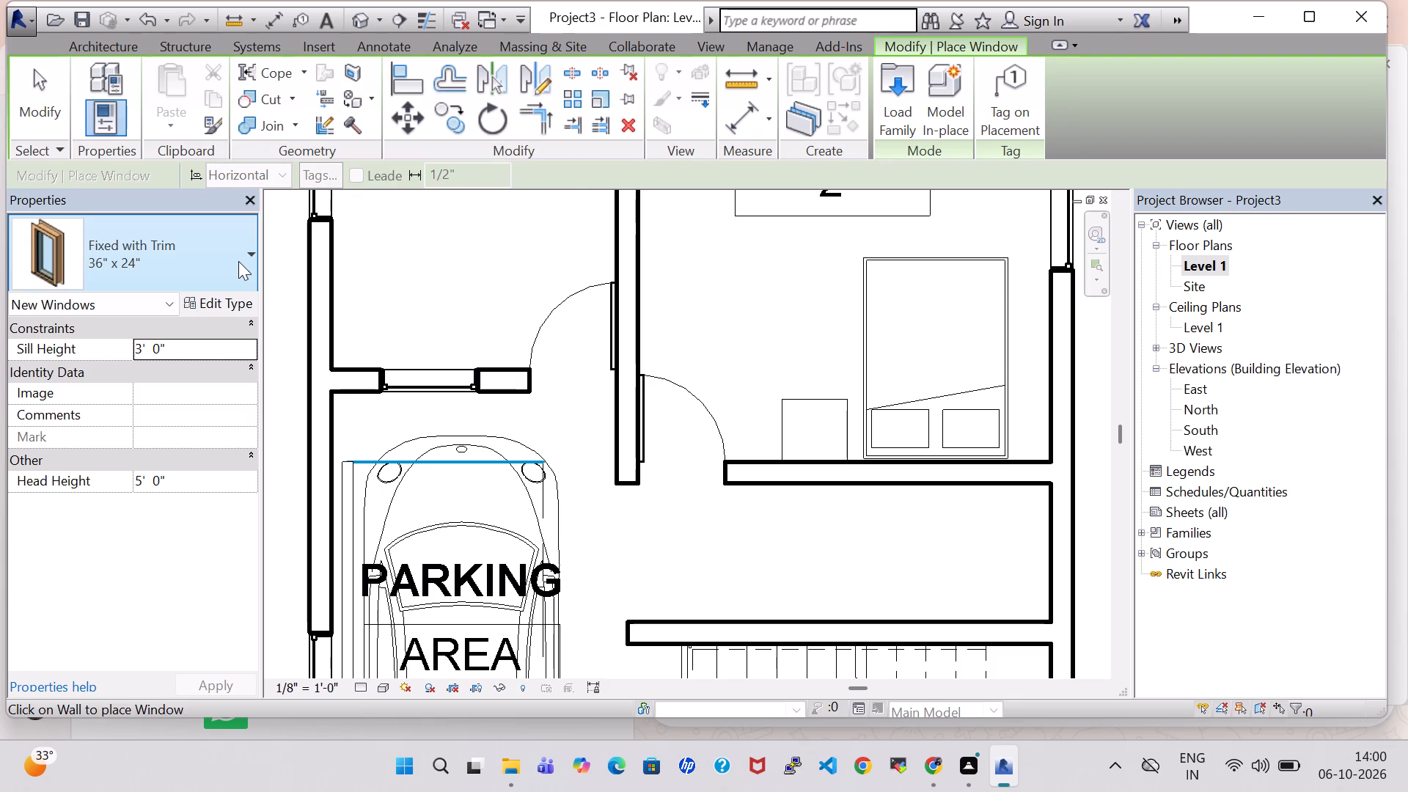
click(903, 90)
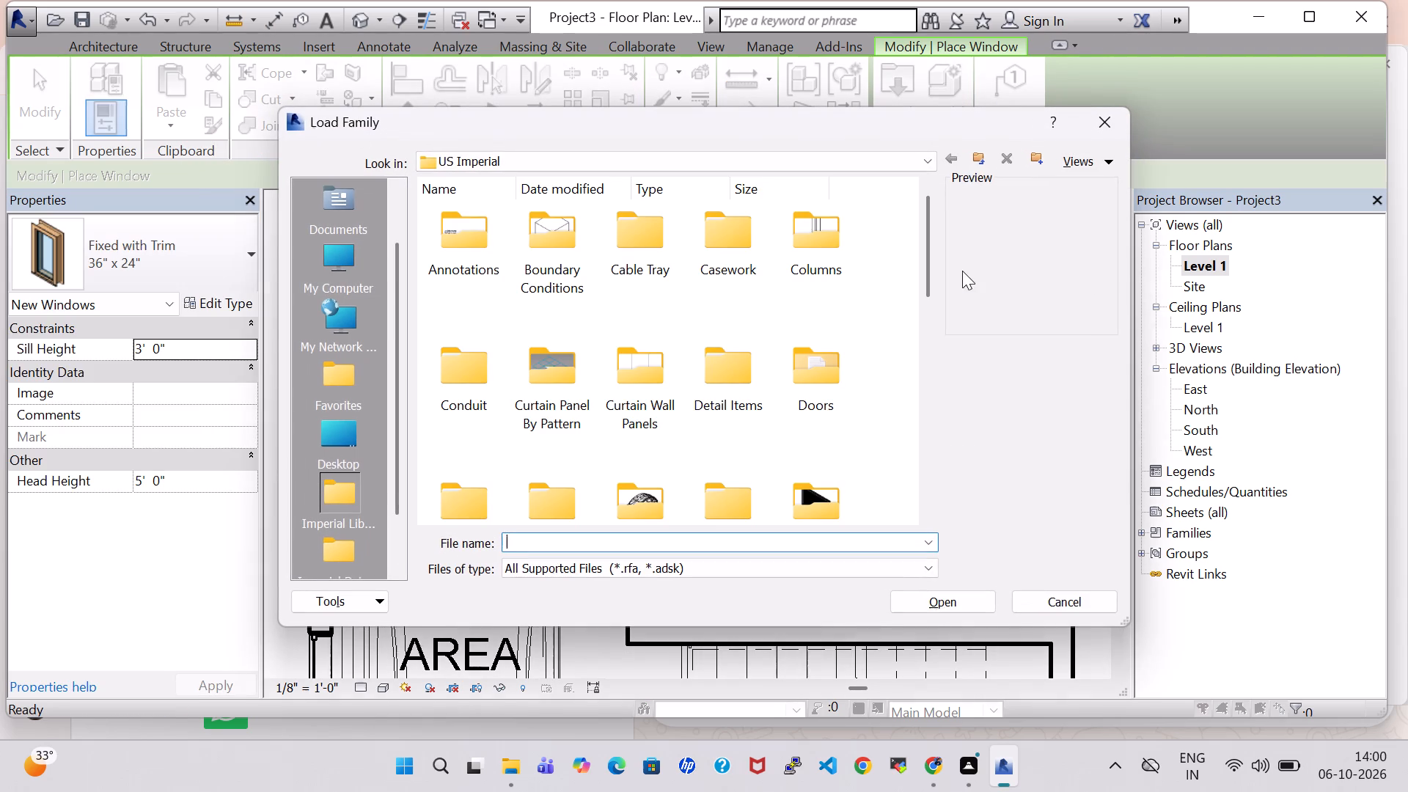
scroll(739, 414, down, 1)
scroll(825, 298, down, 3)
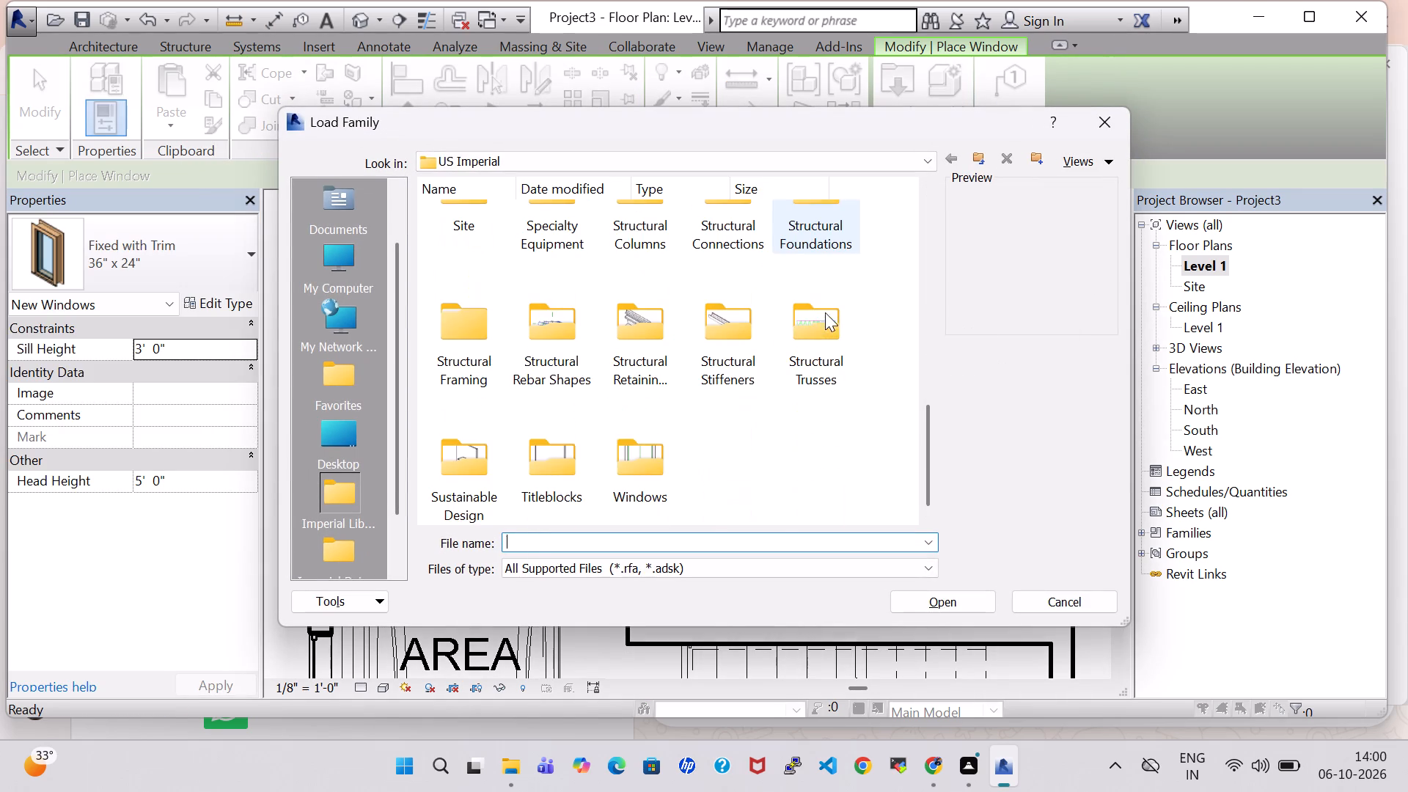
double_click(617, 480)
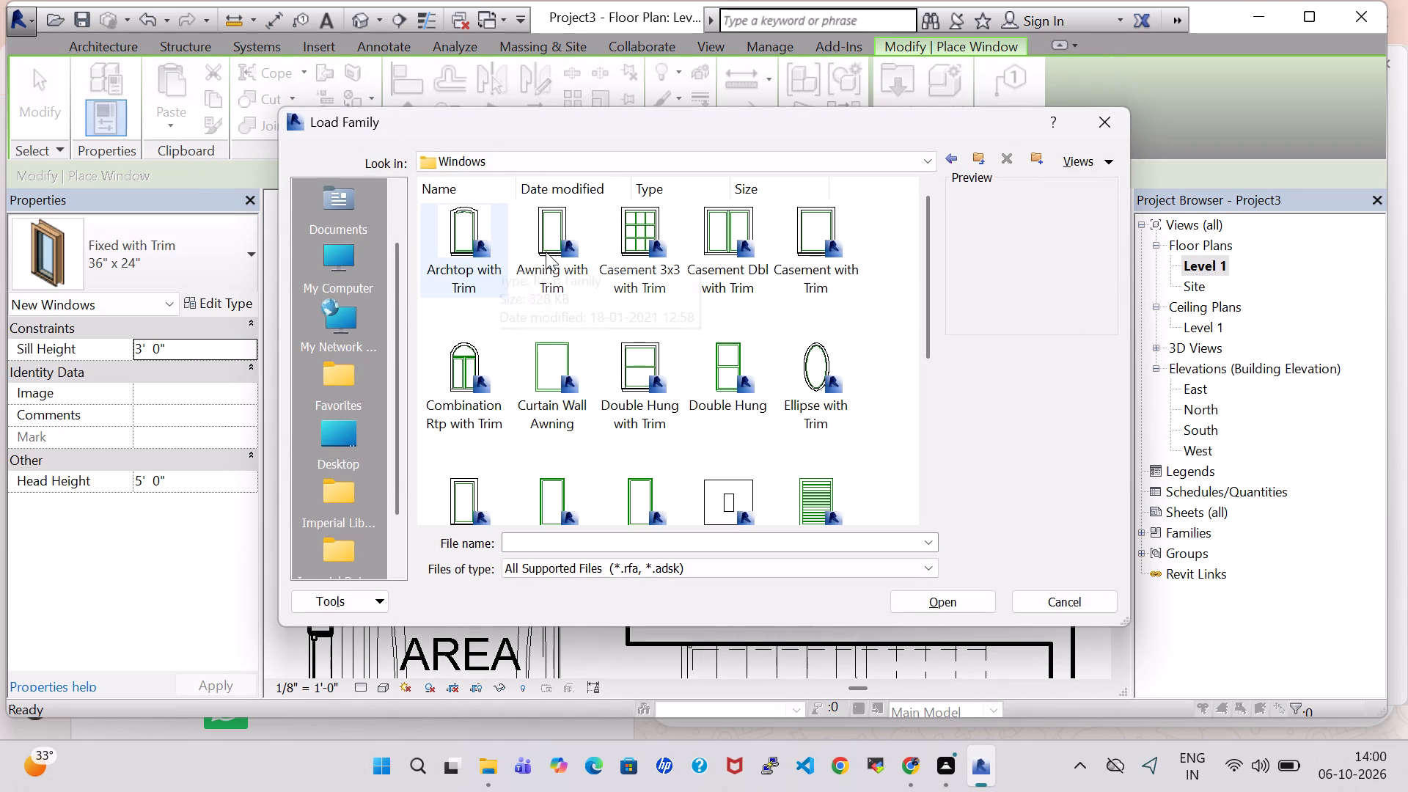
click(818, 241)
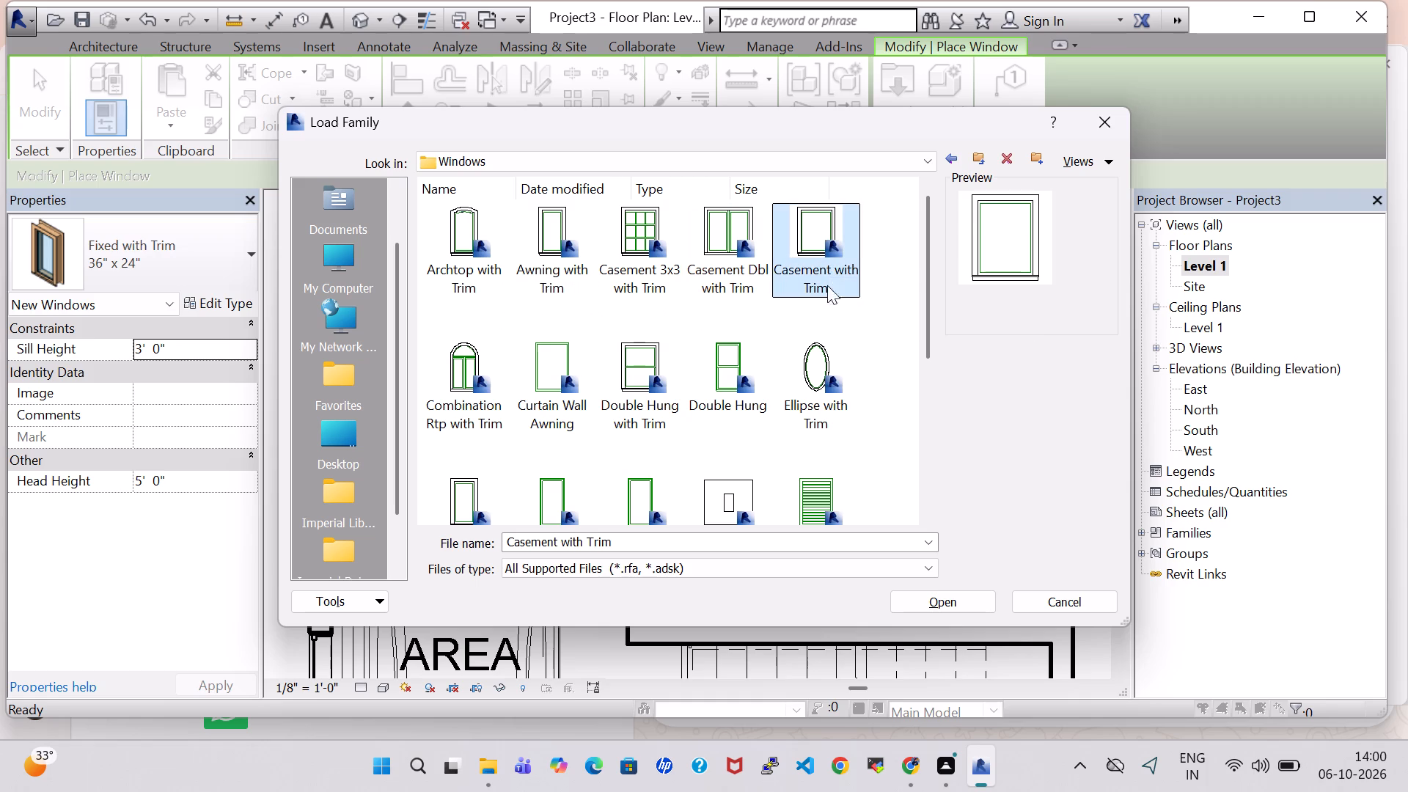
click(969, 609)
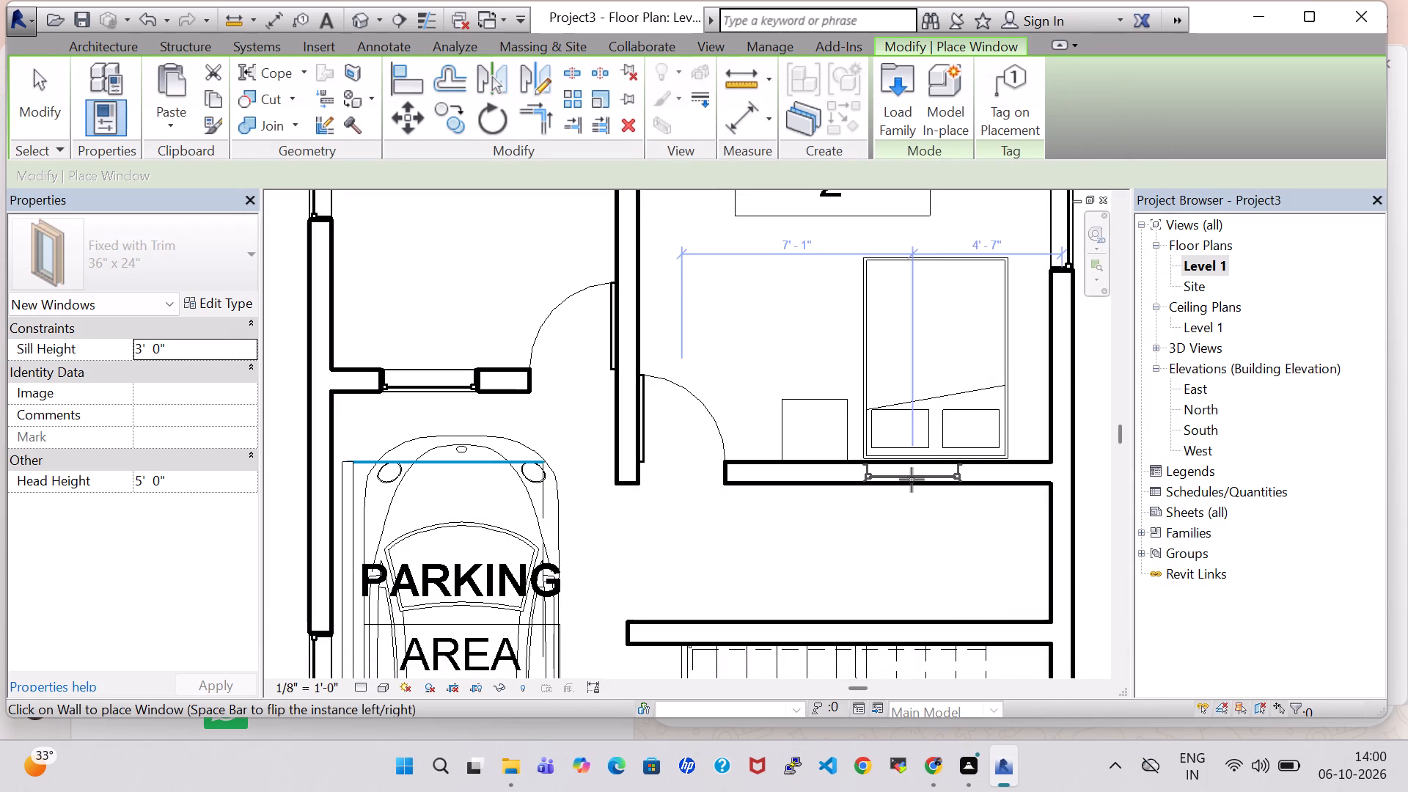
Place a 36" x 48" Casement with Trim window behind the bed in Bed Room 2's staircase-side wall, about 3'-8" from the outer wall.
click(942, 476)
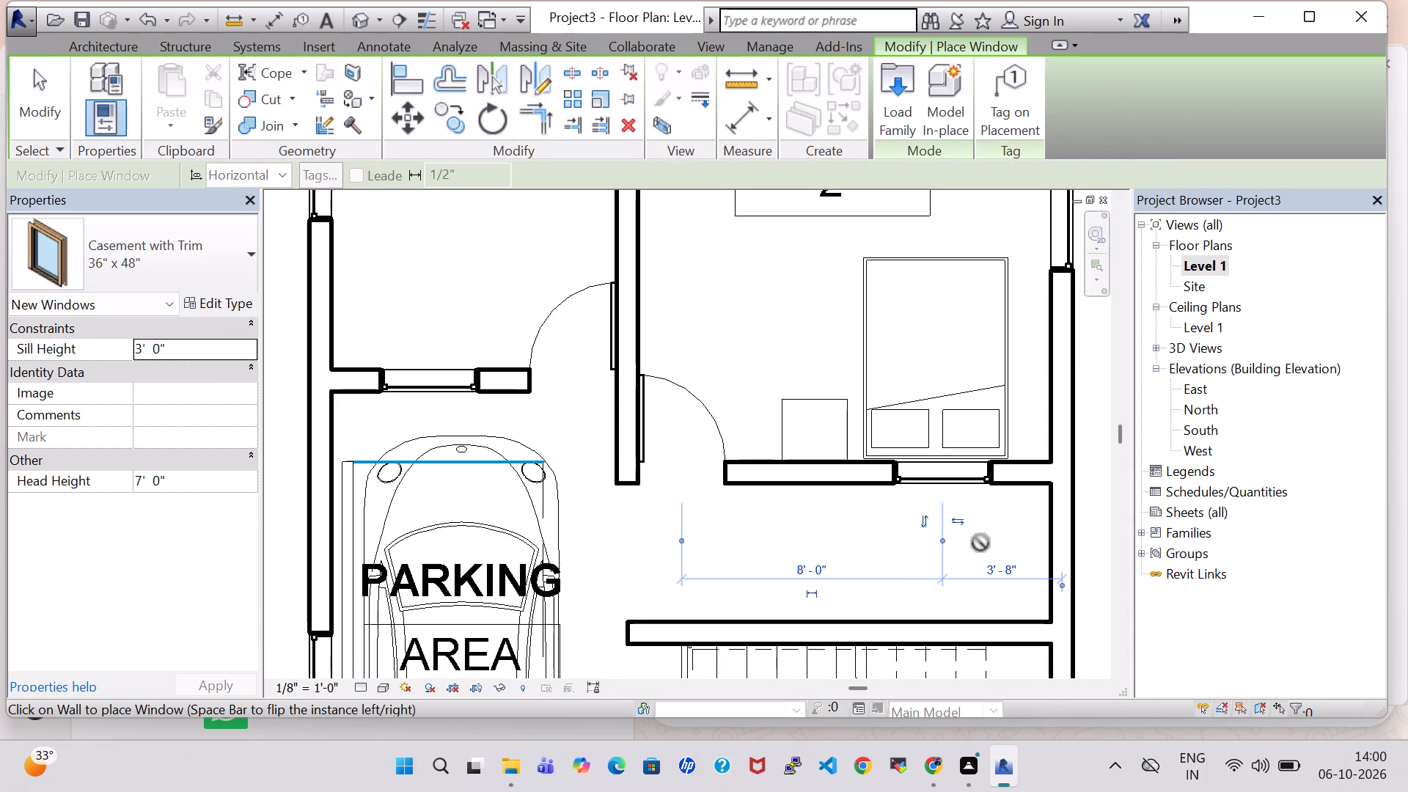
key(Escape)
key(Escape)
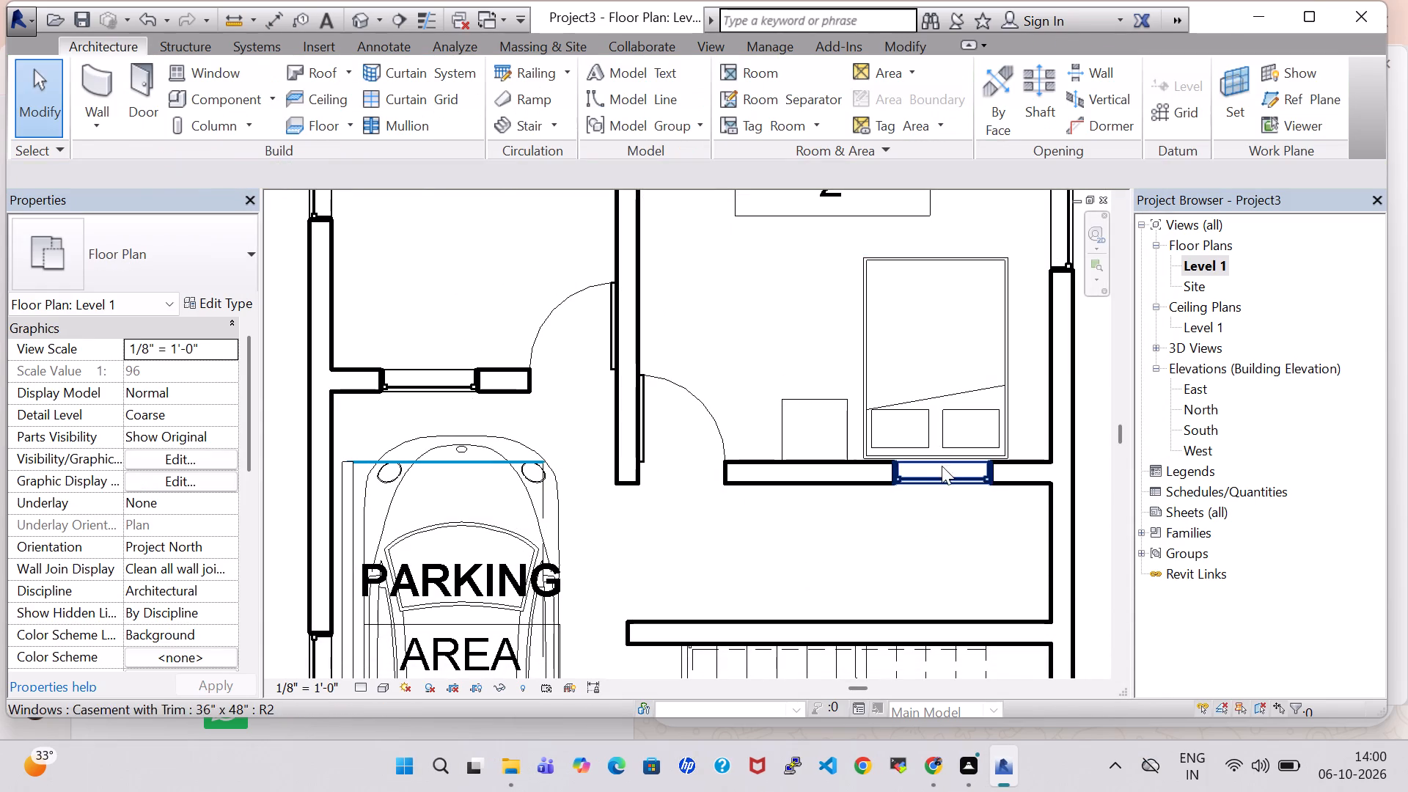
Examine the new Bed Room 2 window and the house's doors, windows and rooms from all sides in the 3D view.
click(351, 16)
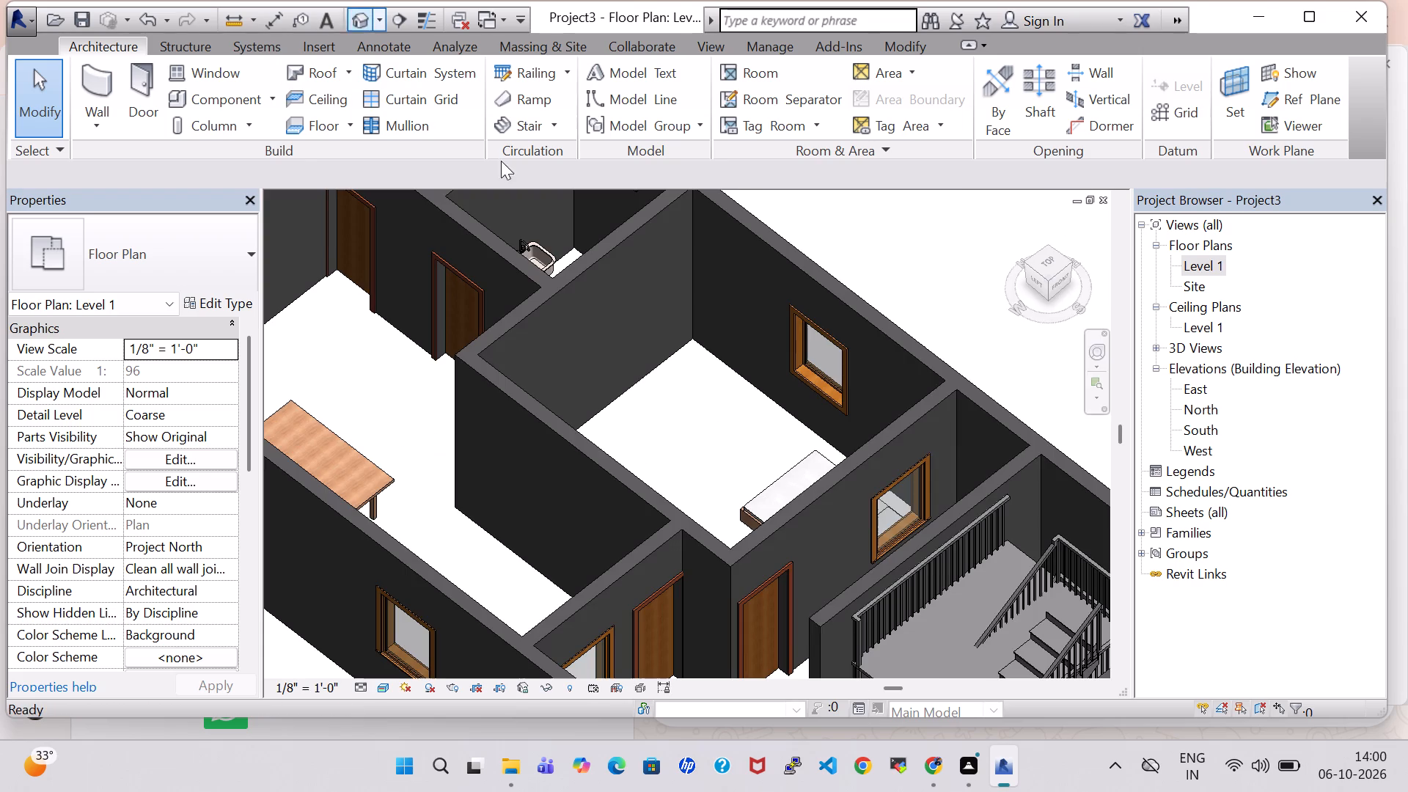
shift+middle_drag(974, 348, 876, 214)
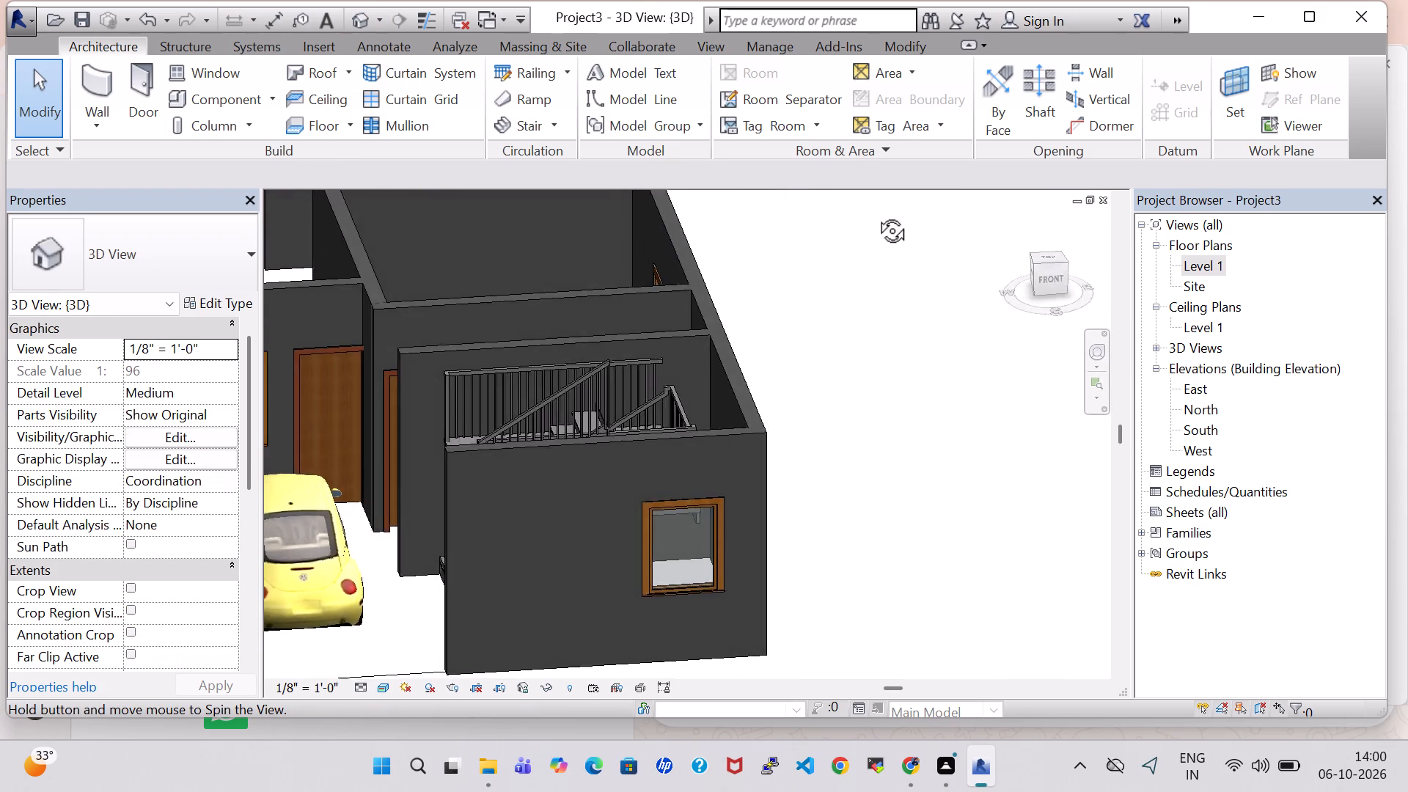
shift+middle_drag(876, 214, 833, 315)
shift+middle_drag(829, 409, 777, 471)
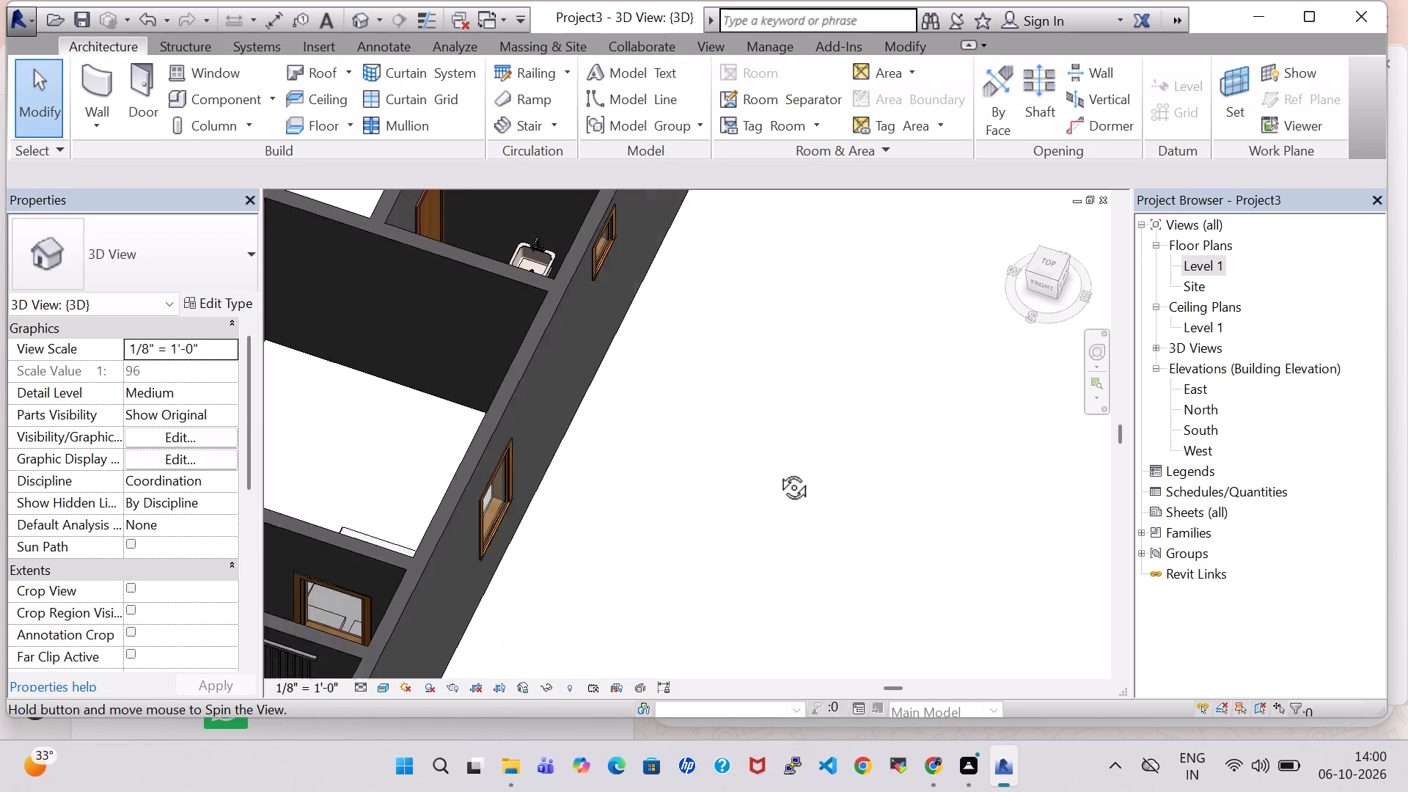
shift+middle_drag(777, 471, 912, 295)
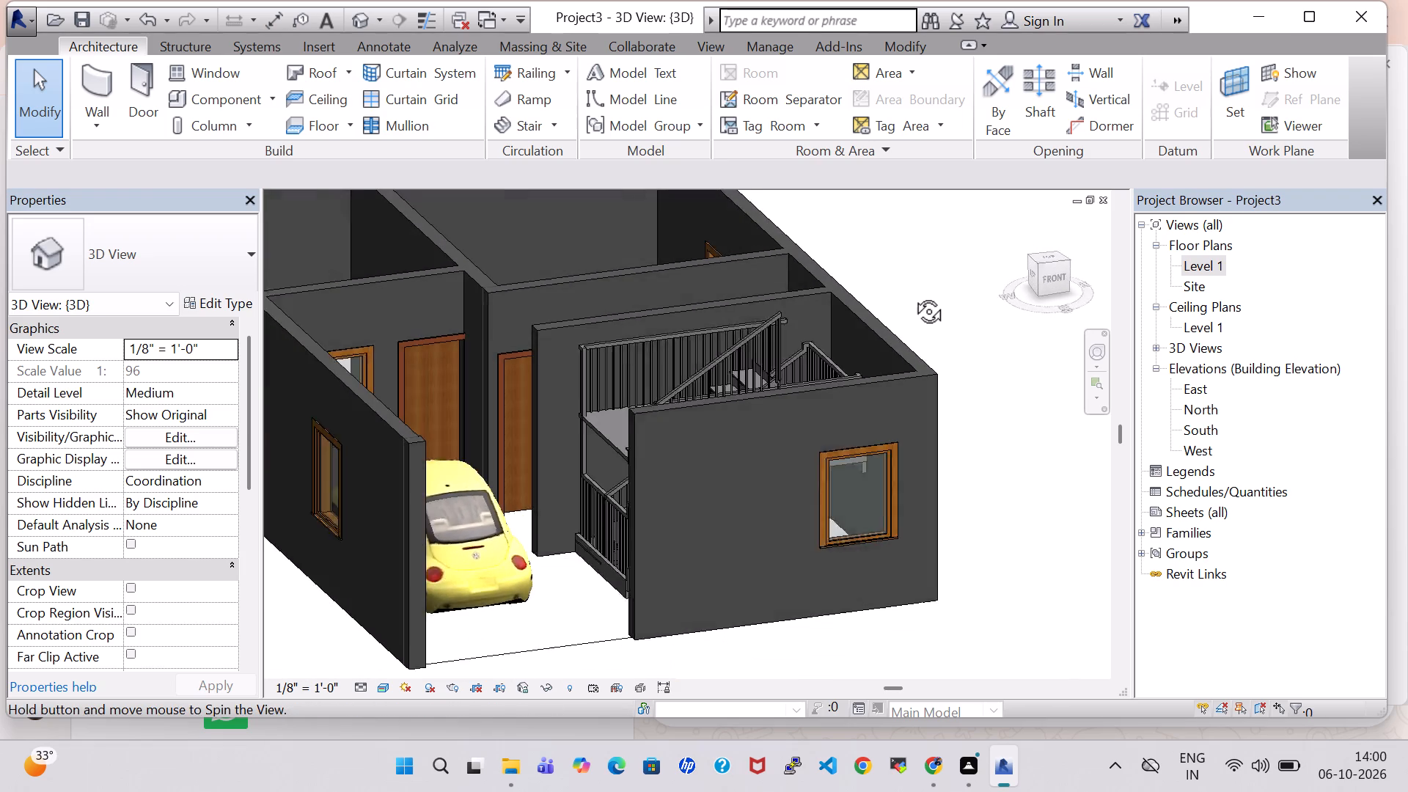
shift+middle_drag(912, 295, 907, 309)
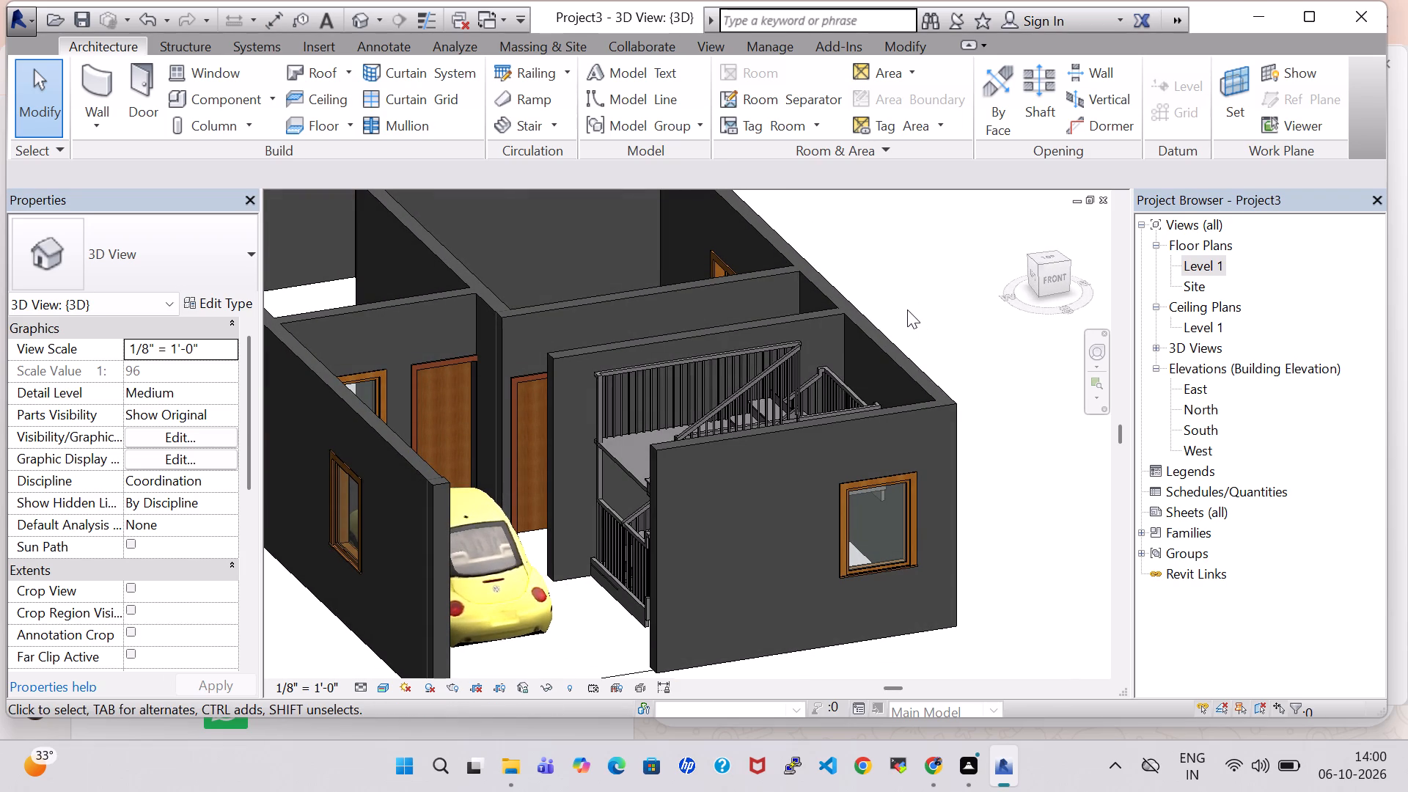
shift+middle_drag(956, 329, 986, 268)
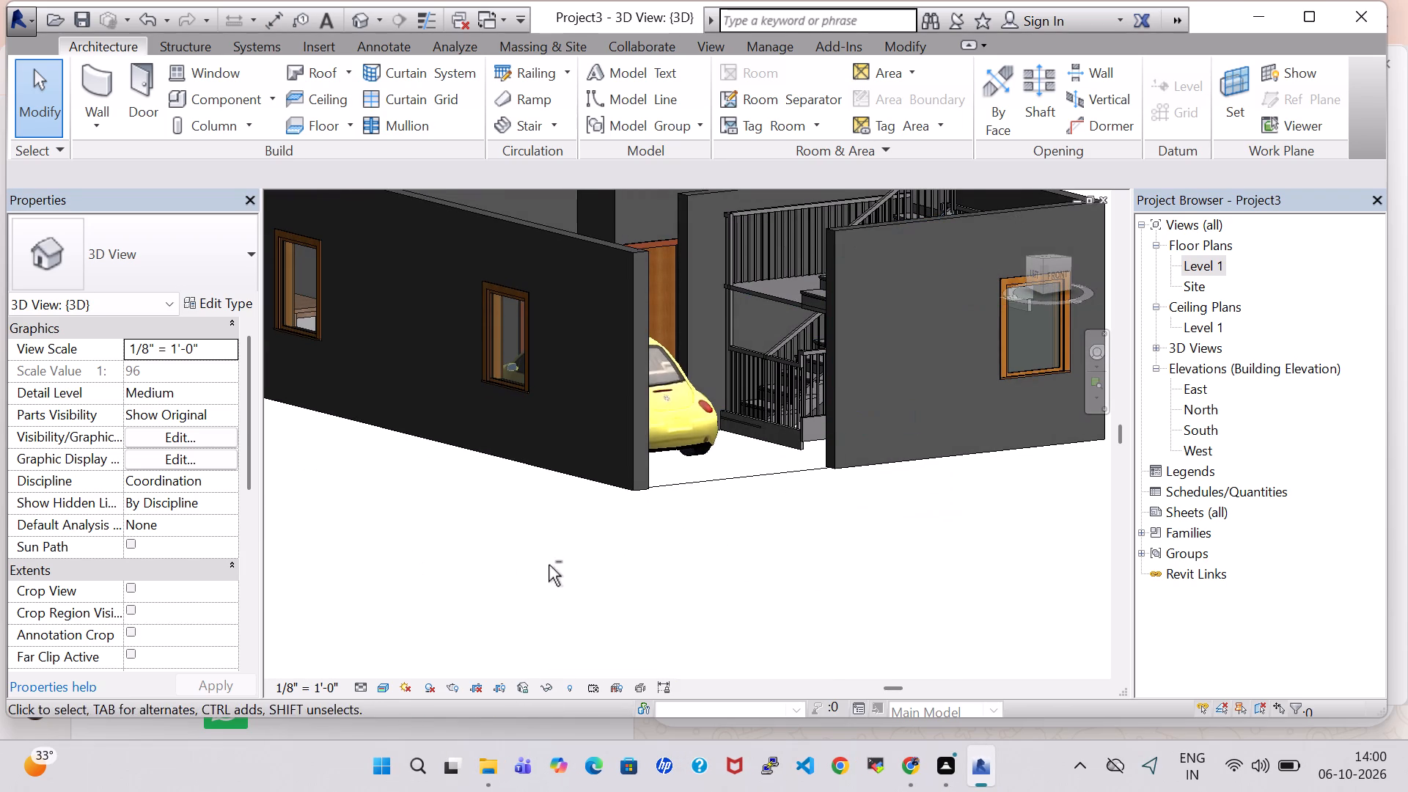
shift+middle_drag(550, 565, 735, 595)
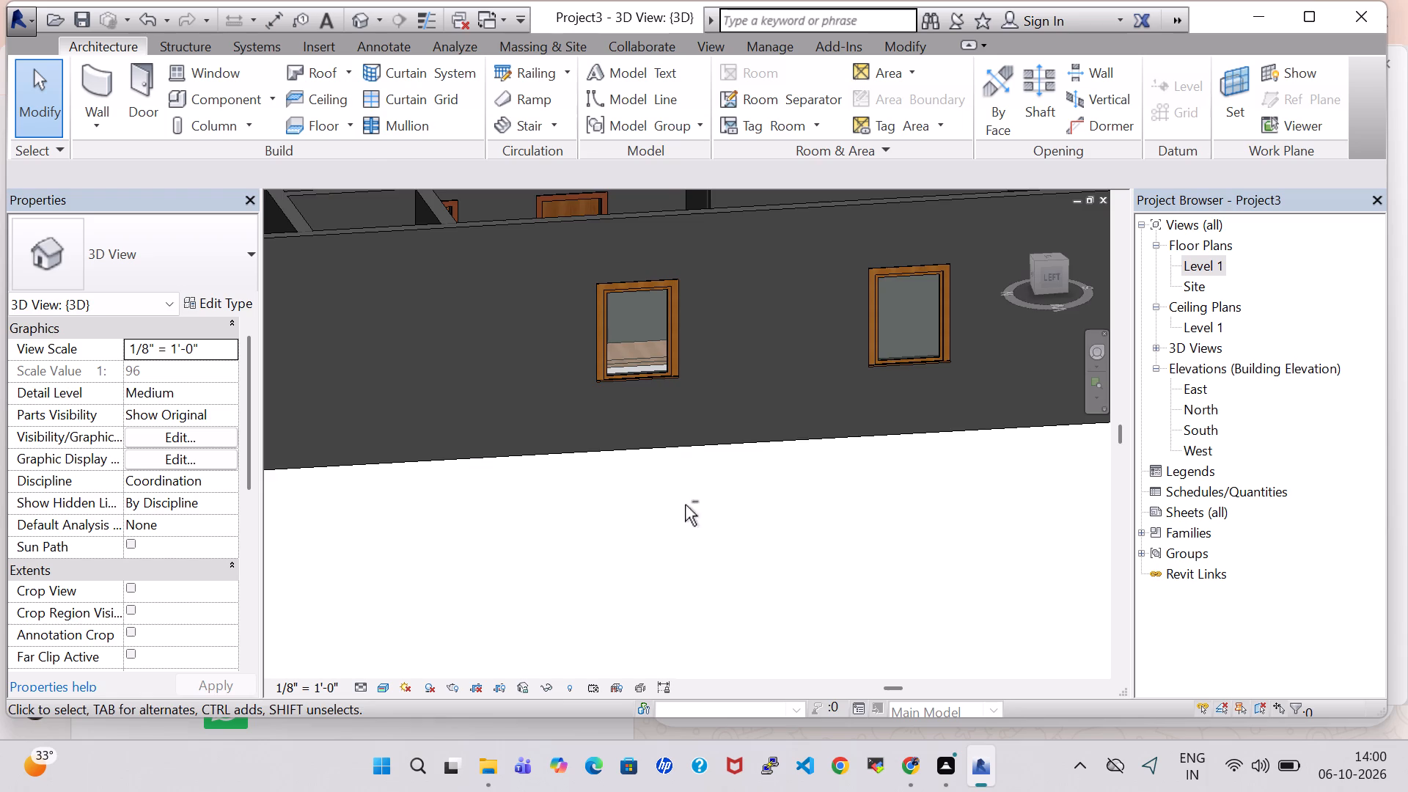
shift+middle_drag(685, 505, 753, 567)
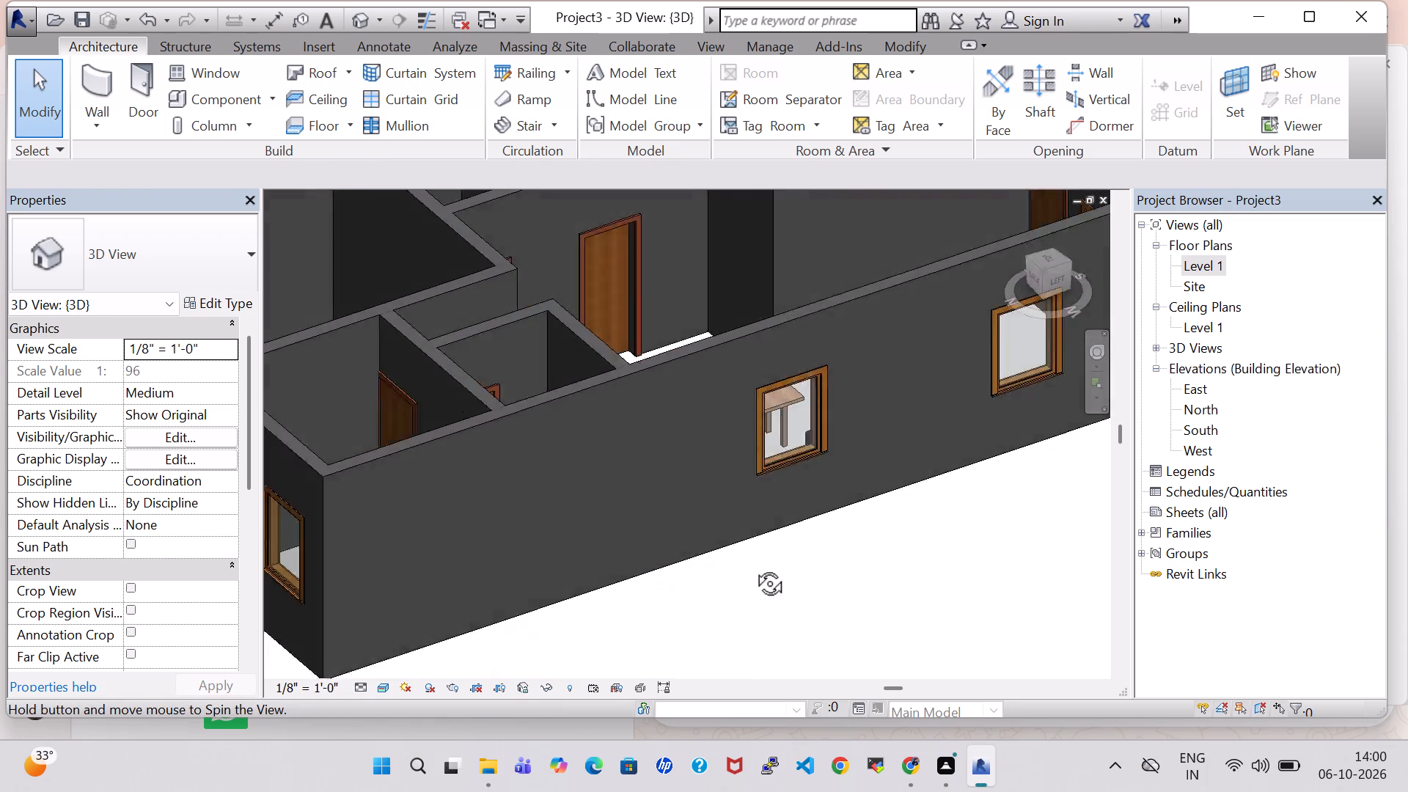
shift+middle_drag(753, 567, 793, 601)
shift+middle_drag(896, 548, 881, 605)
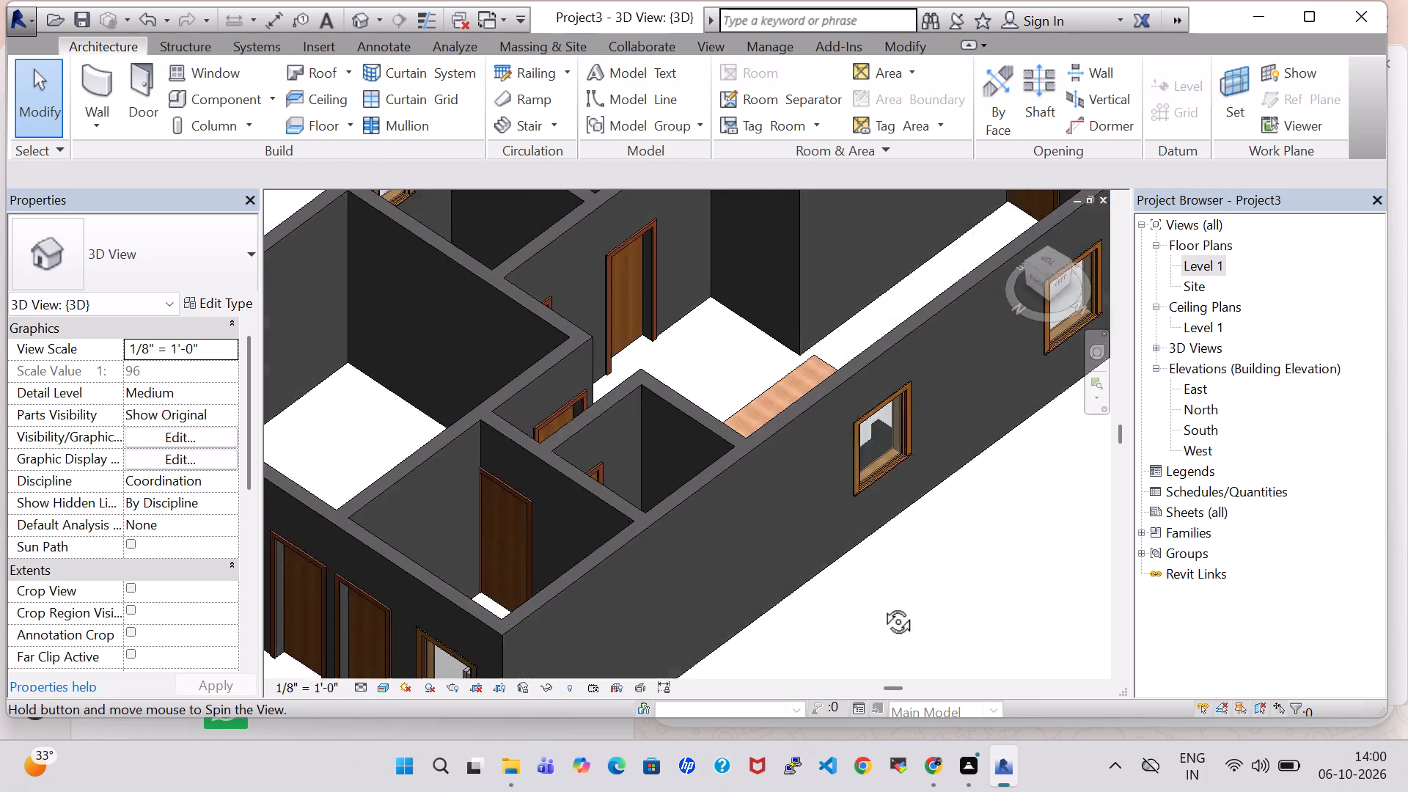
shift+middle_drag(881, 605, 1026, 650)
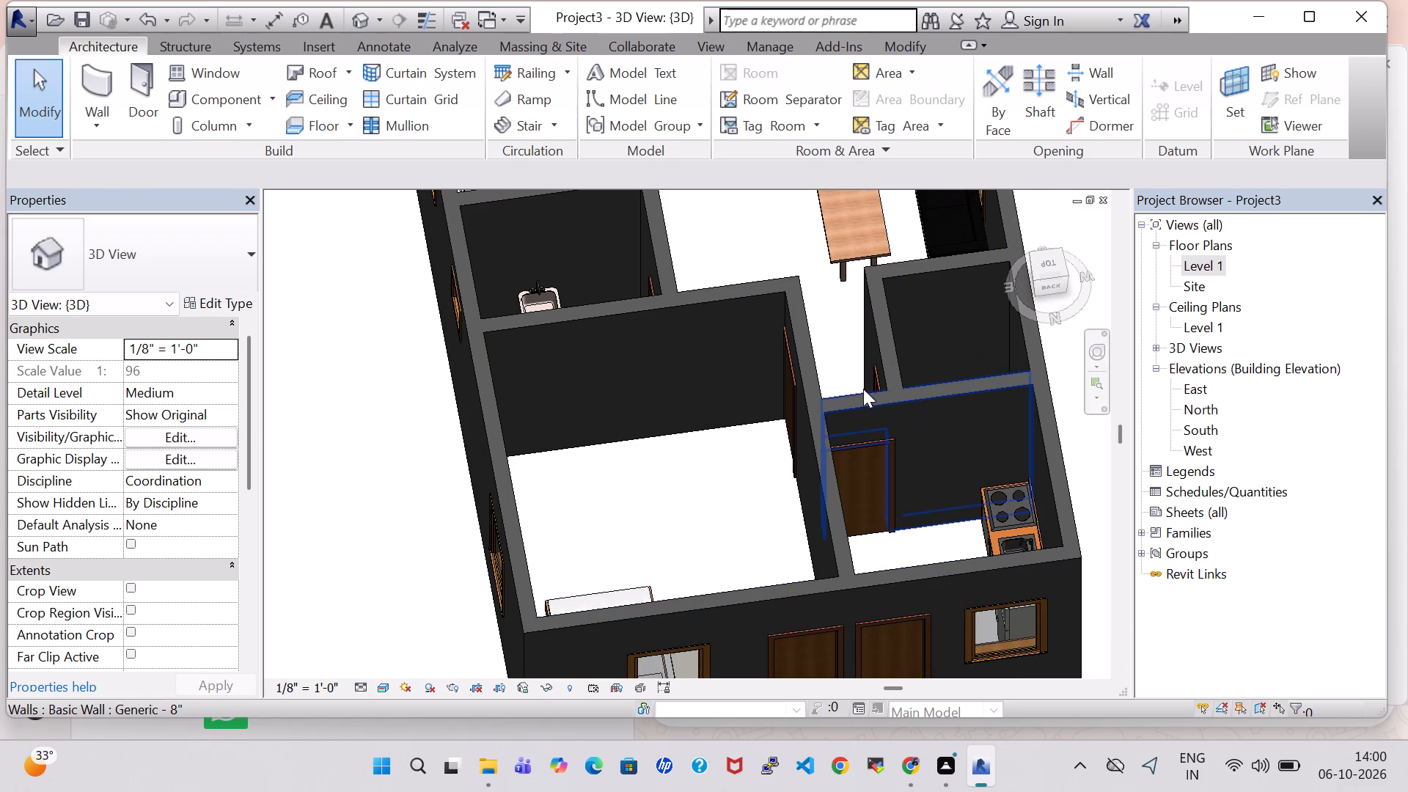
shift+middle_drag(1079, 439, 990, 439)
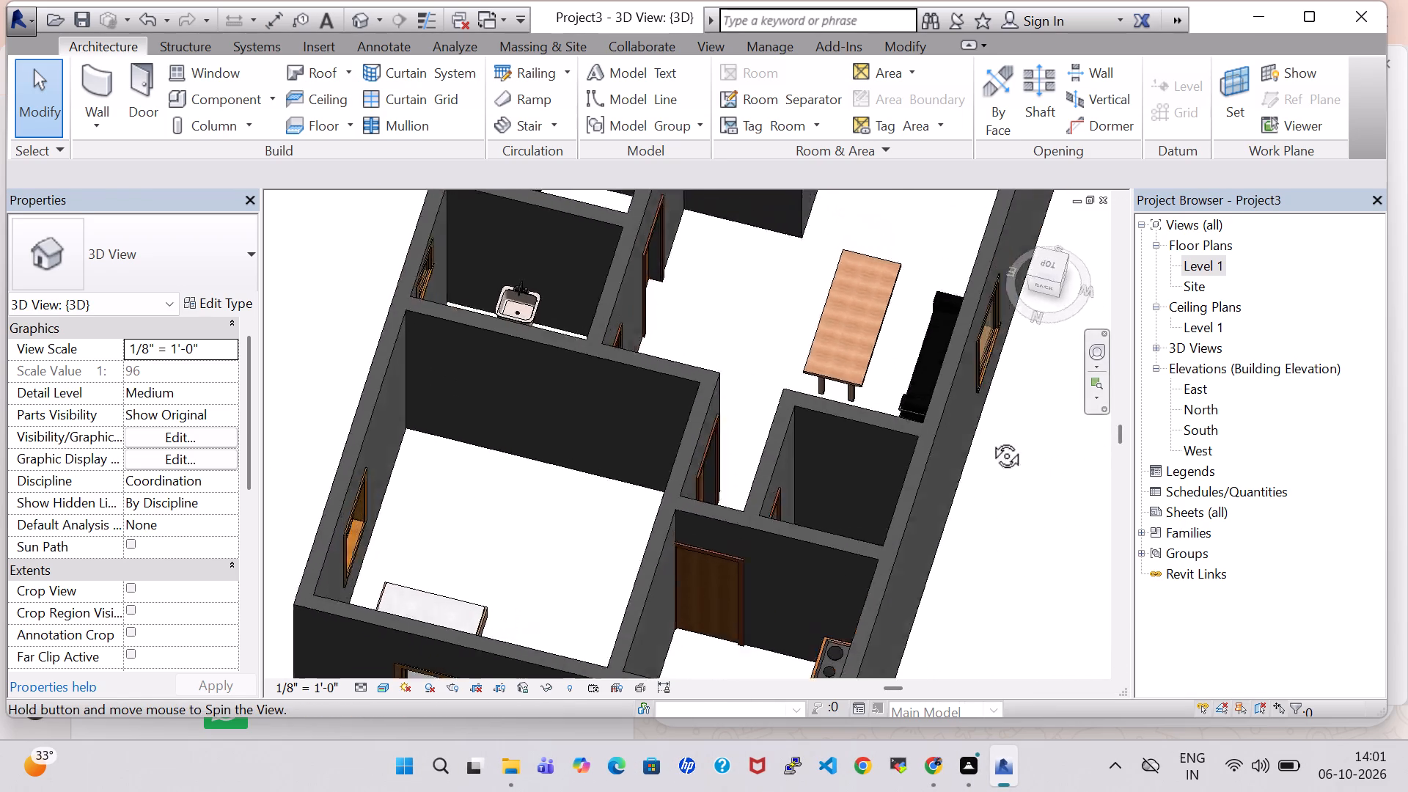
shift+middle_drag(990, 439, 1024, 265)
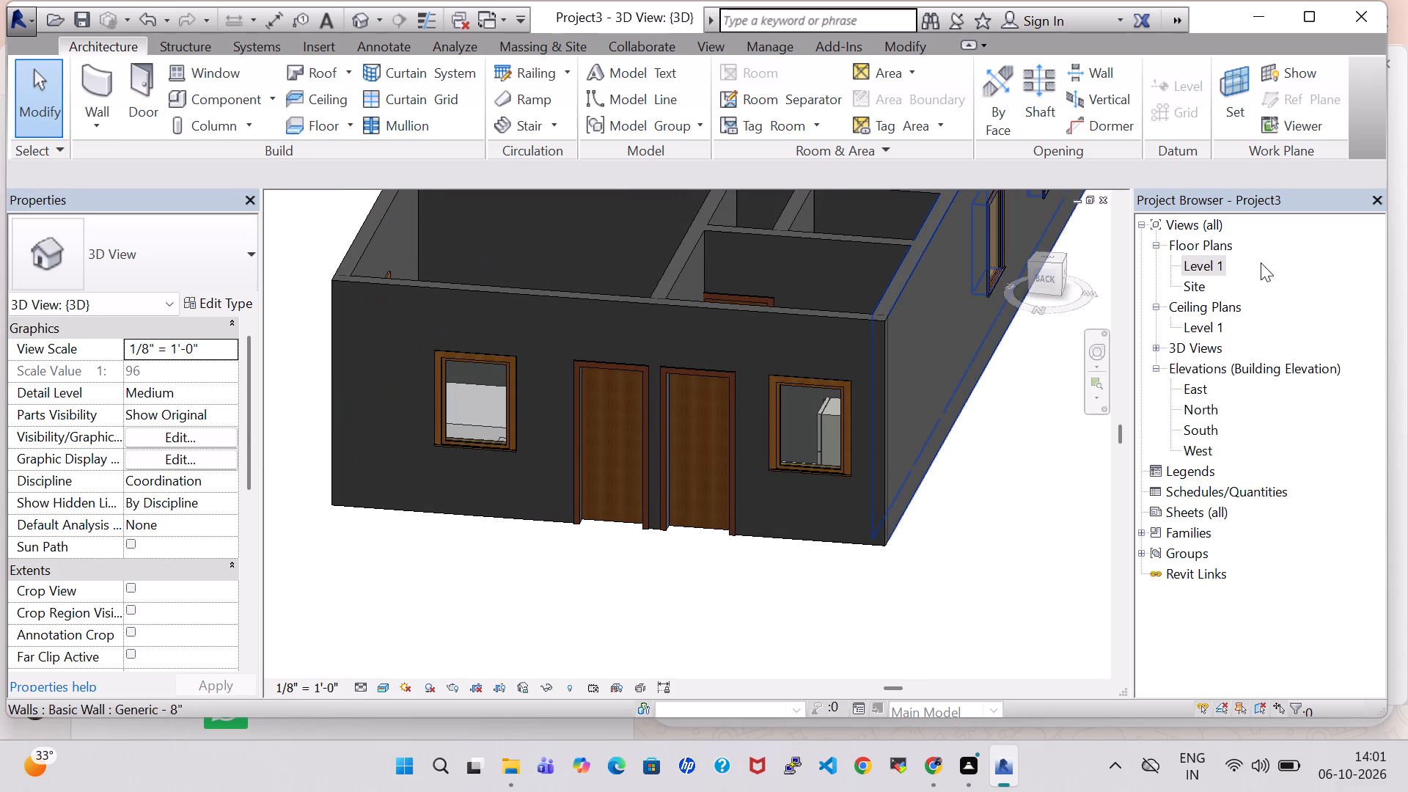
Review the whole Level 1 floor plan, from the kitchen and Bed Room 1 down to the parking area and staircase.
double_click(1214, 265)
scroll(781, 342, down, 3)
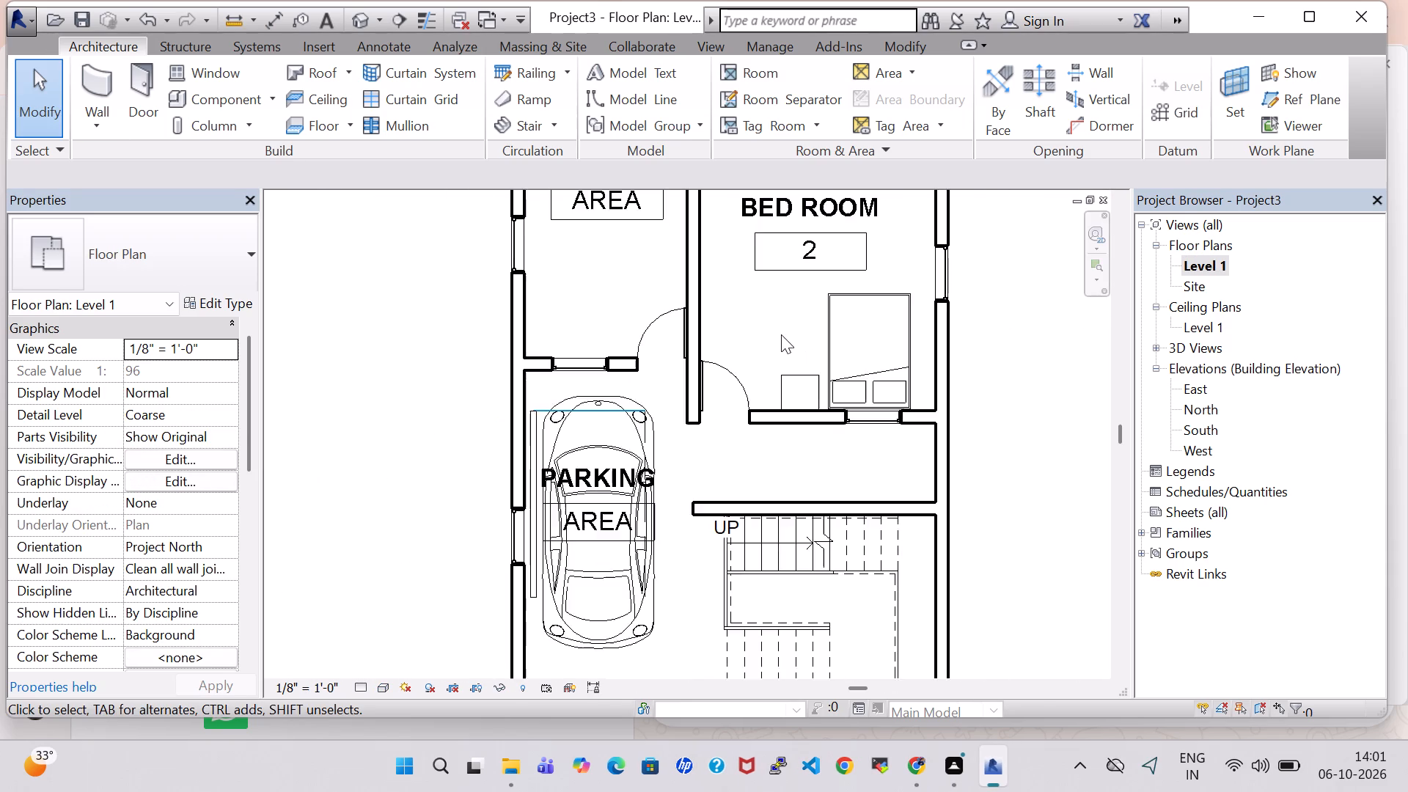
scroll(781, 334, down, 3)
drag(997, 390, 995, 397)
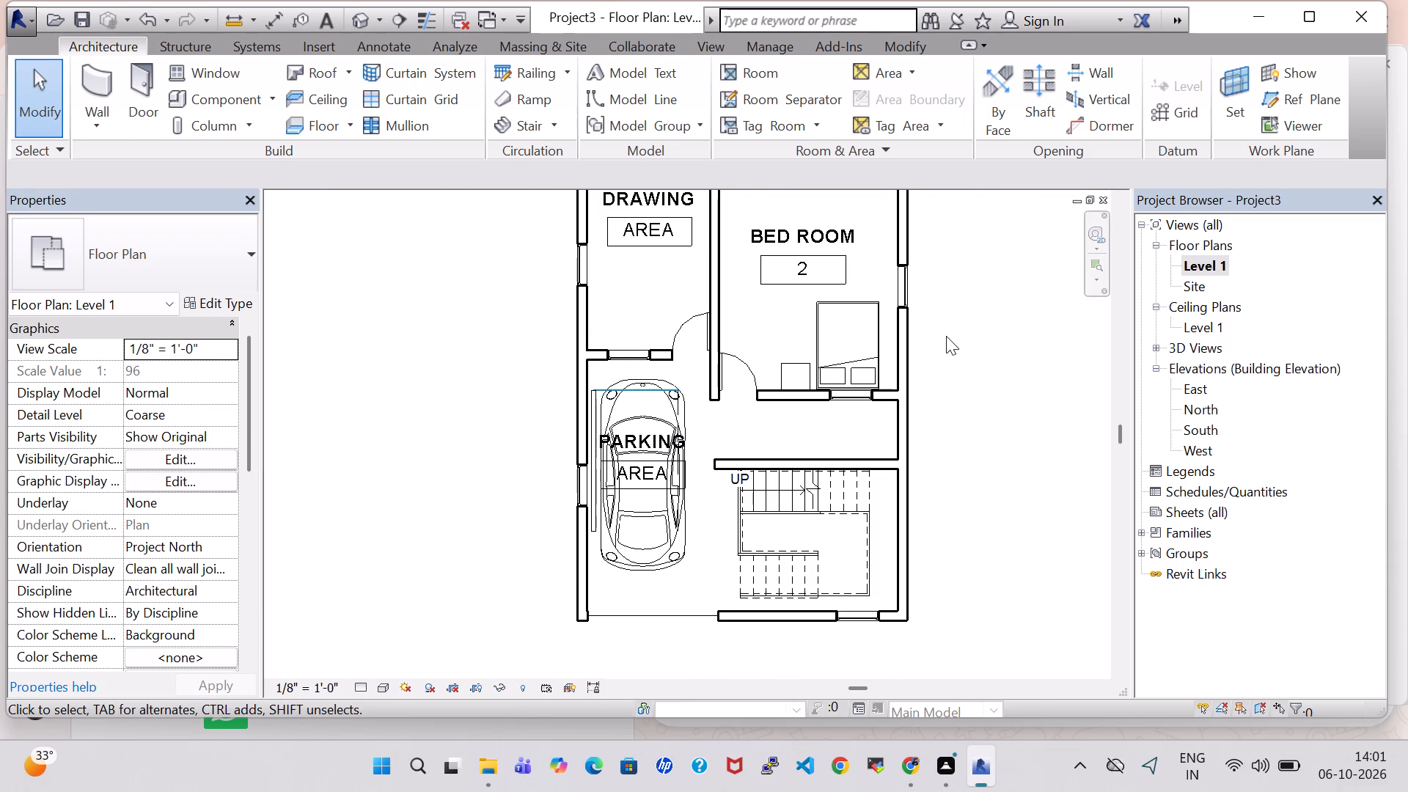
scroll(946, 338, down, 1)
middle_drag(1032, 293, 980, 362)
scroll(980, 362, down, 3)
middle_drag(997, 296, 975, 315)
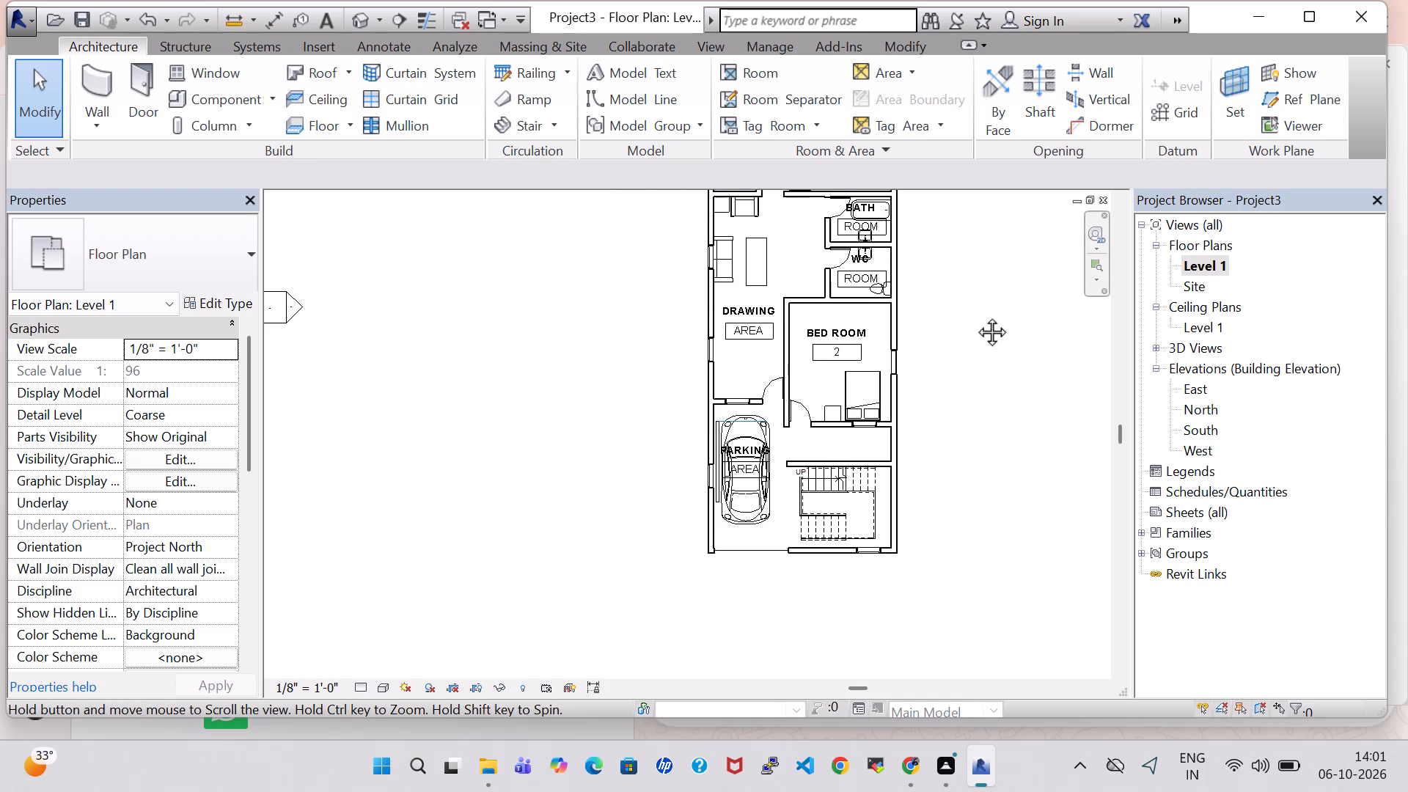
middle_drag(975, 315, 857, 401)
scroll(859, 404, down, 3)
middle_click(876, 370)
scroll(876, 374, up, 3)
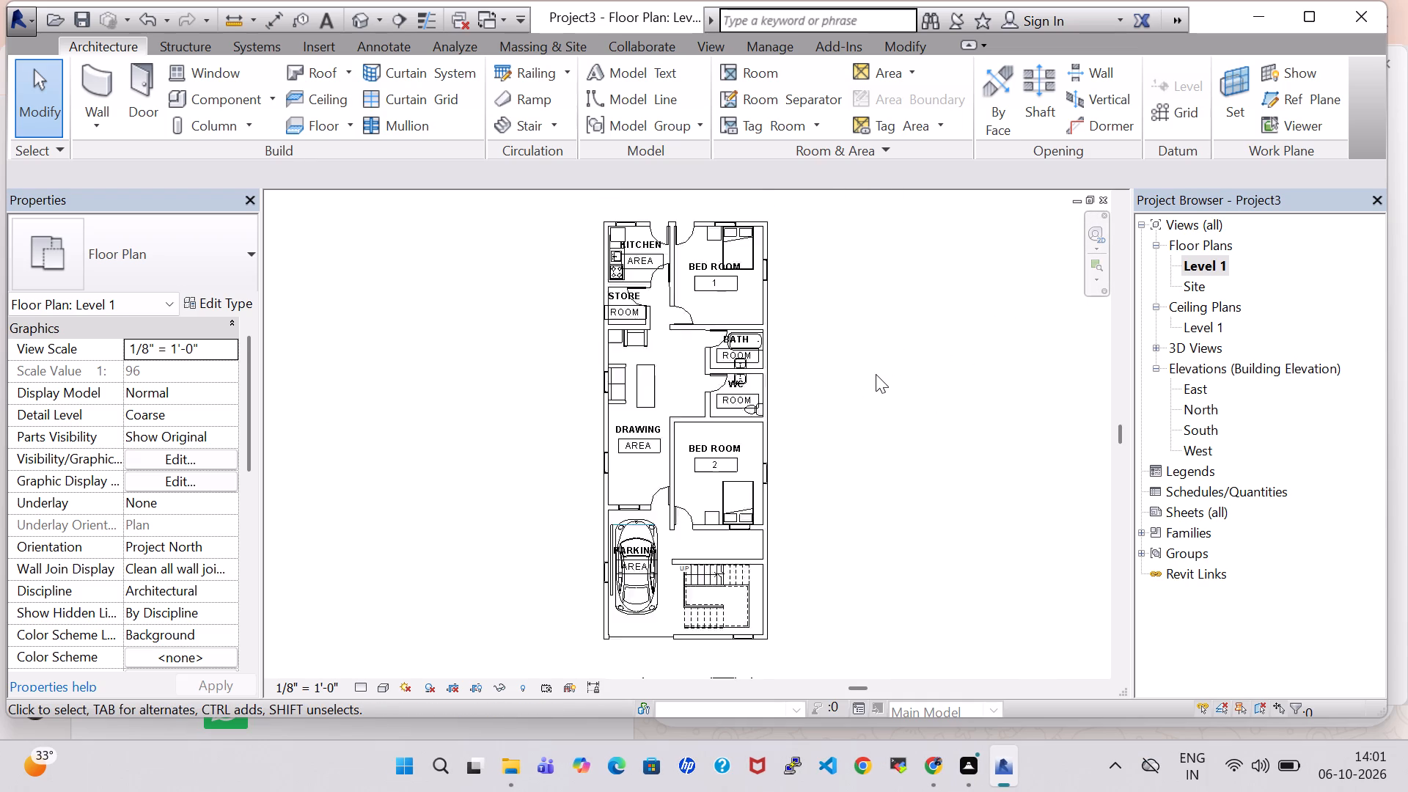
scroll(876, 374, down, 1)
middle_drag(876, 374, 938, 376)
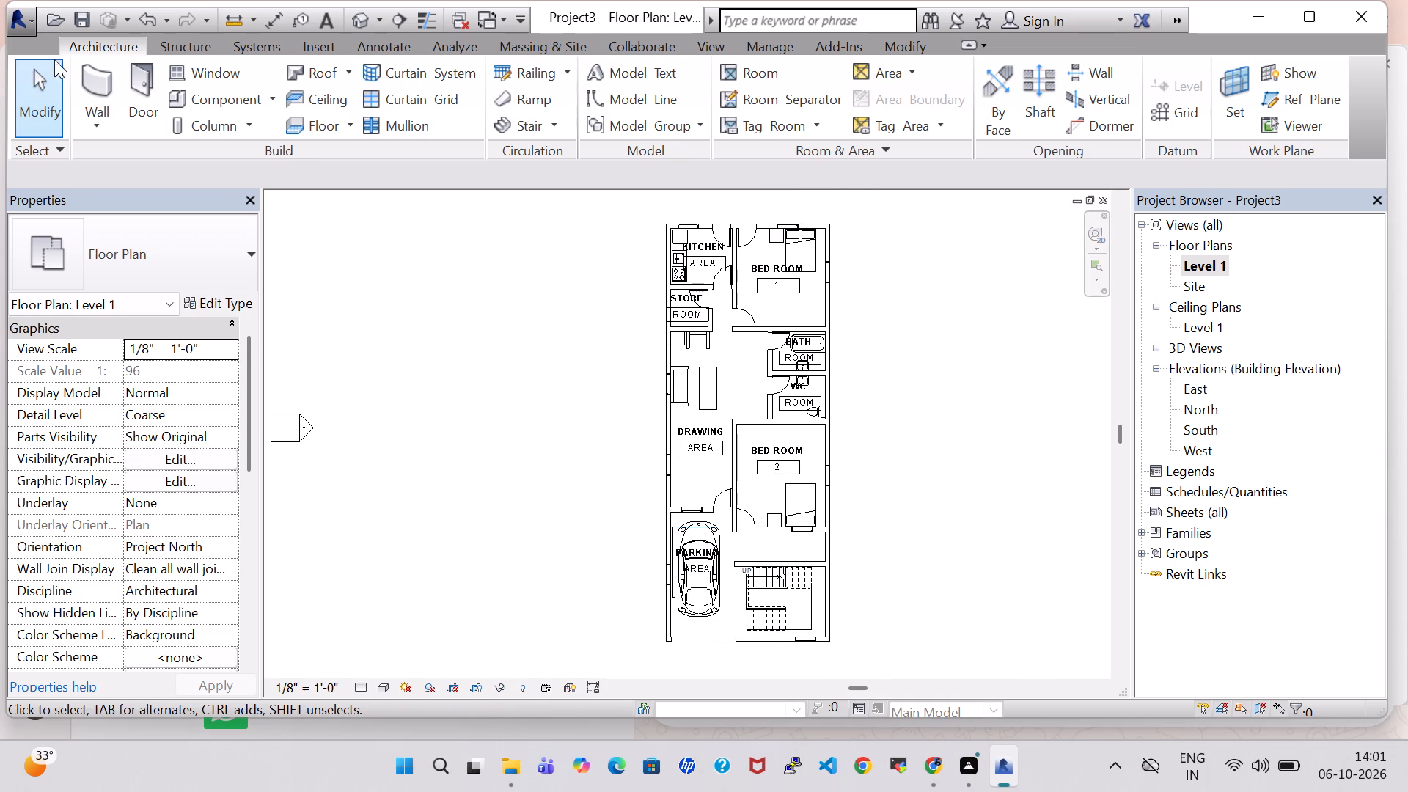
Start saving the Project3 house model.
click(26, 15)
click(125, 236)
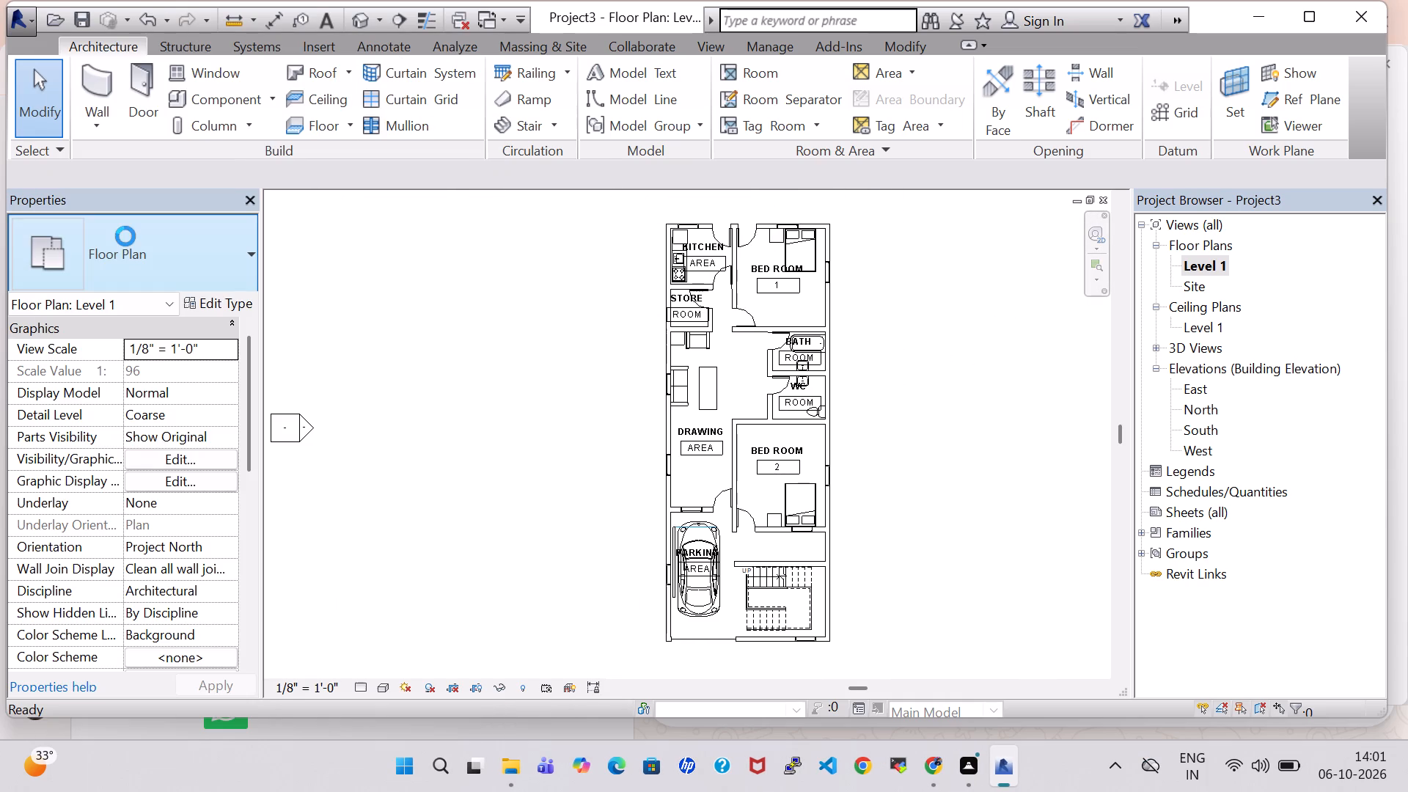
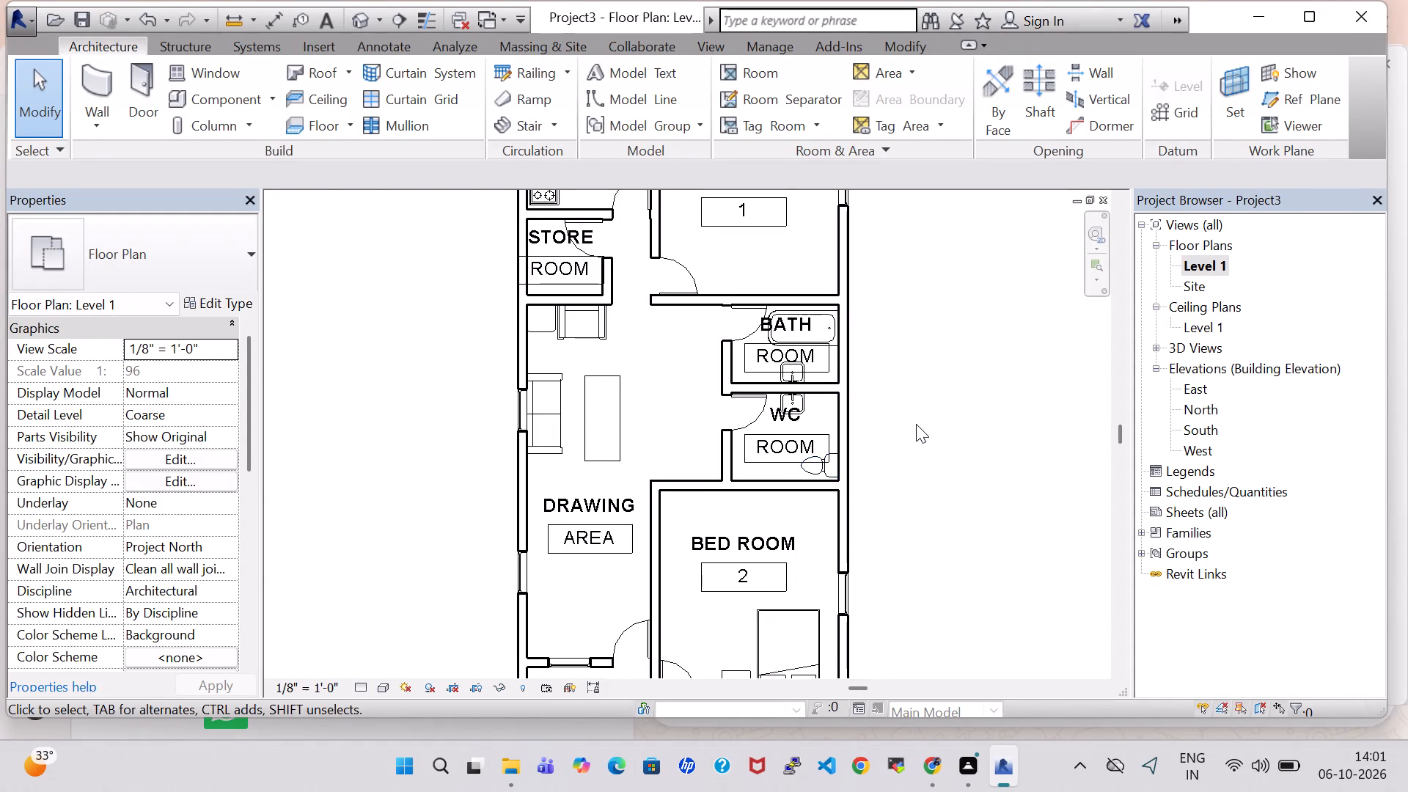
Review the Level 1 floor plan from the store room and bathrooms down to the parking area and staircase.
scroll(919, 423, up, 3)
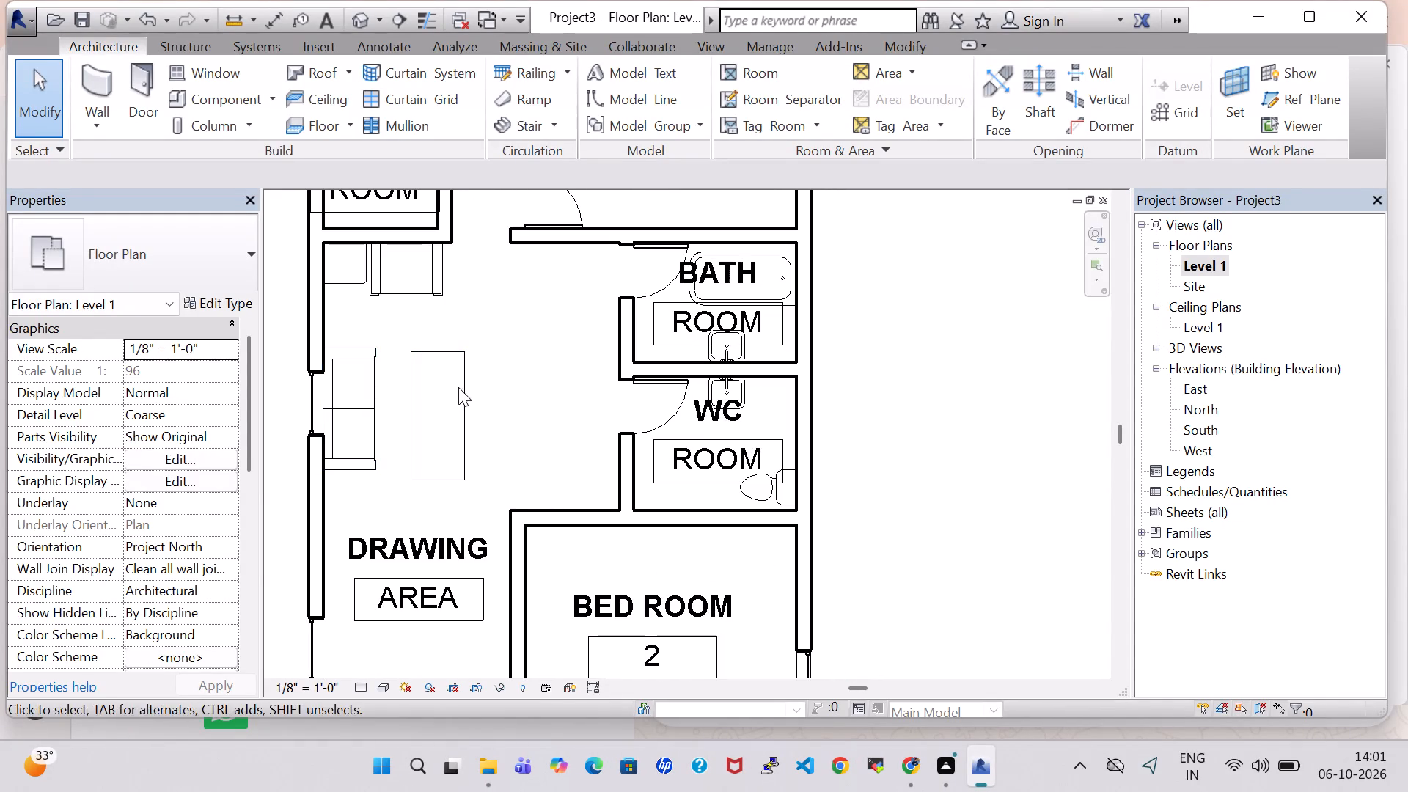
scroll(491, 353, down, 2)
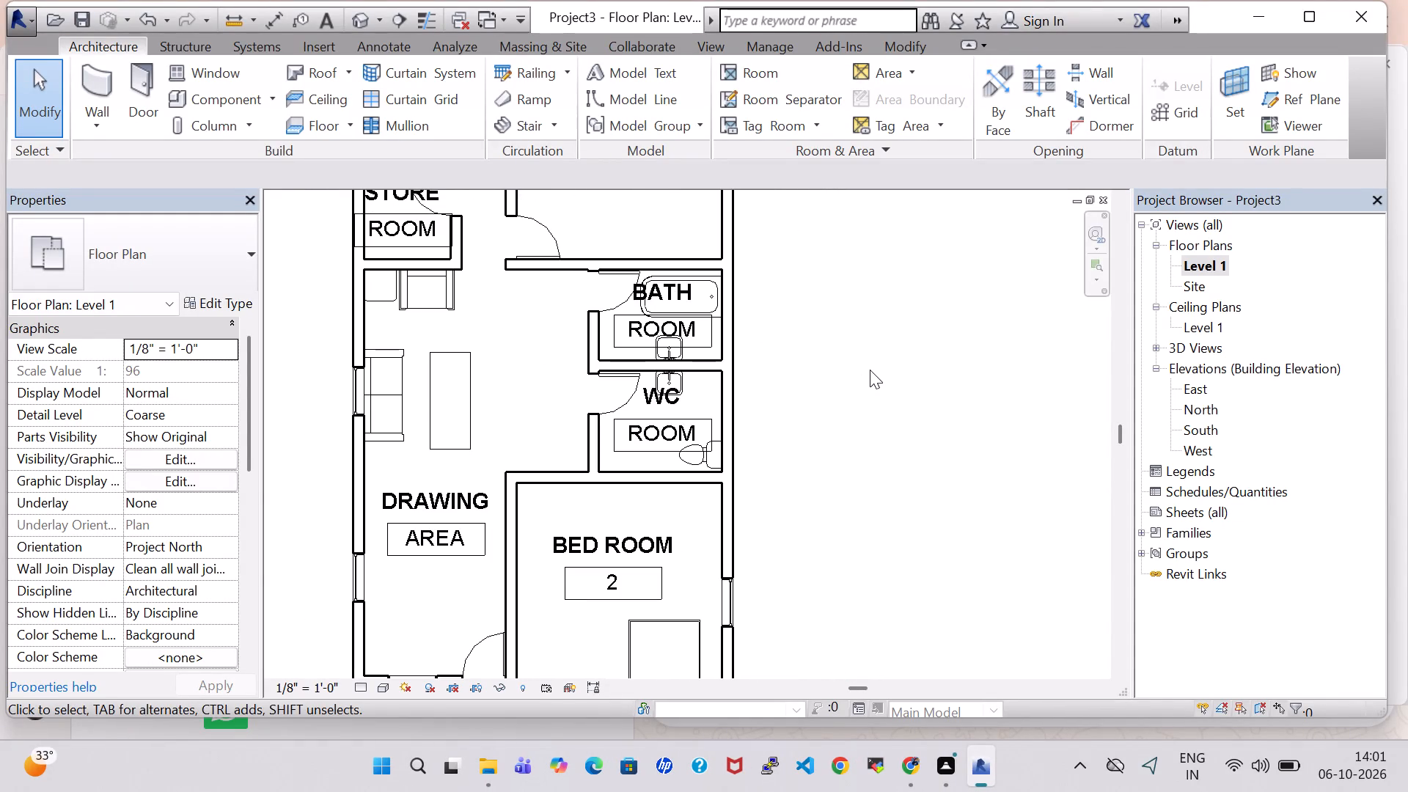
scroll(870, 370, down, 1)
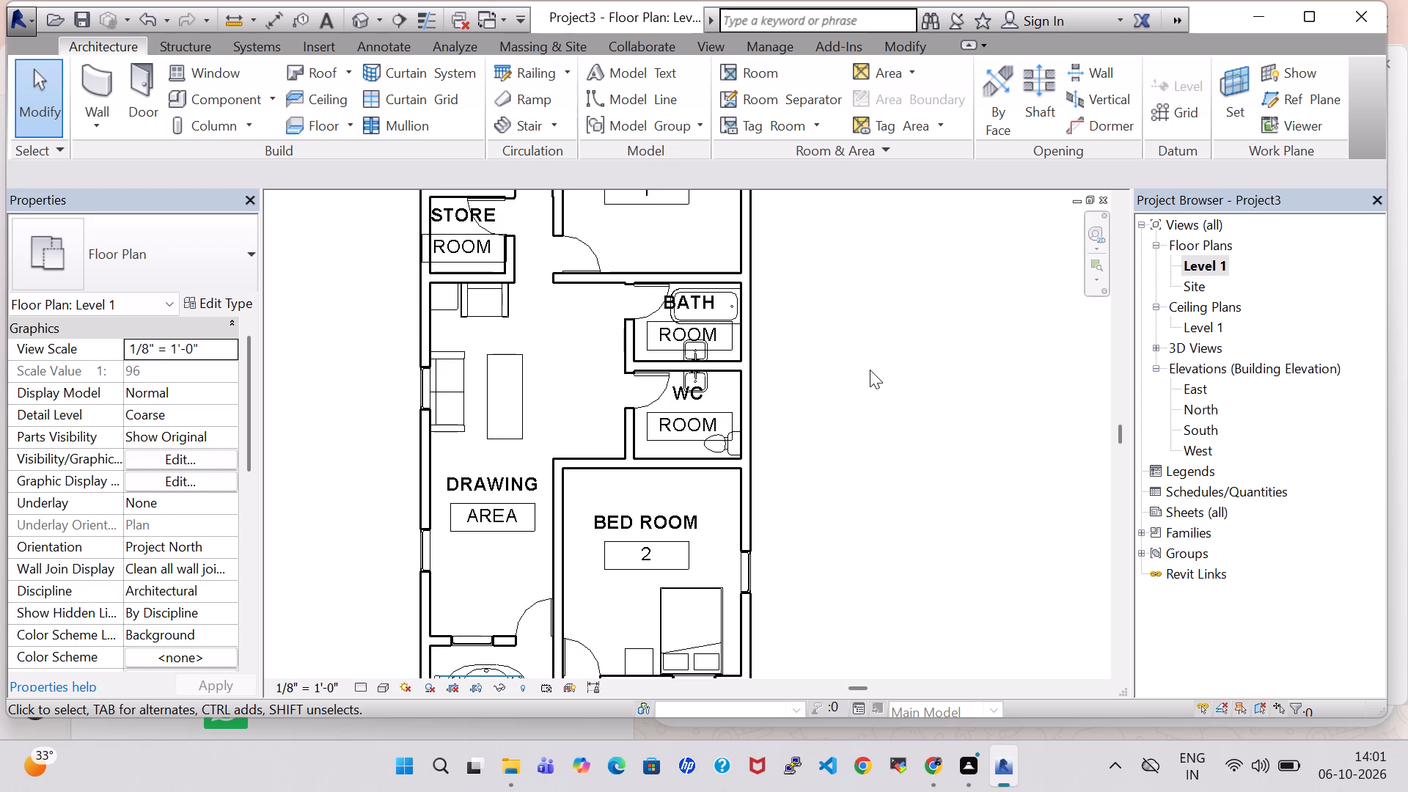
scroll(870, 370, down, 1)
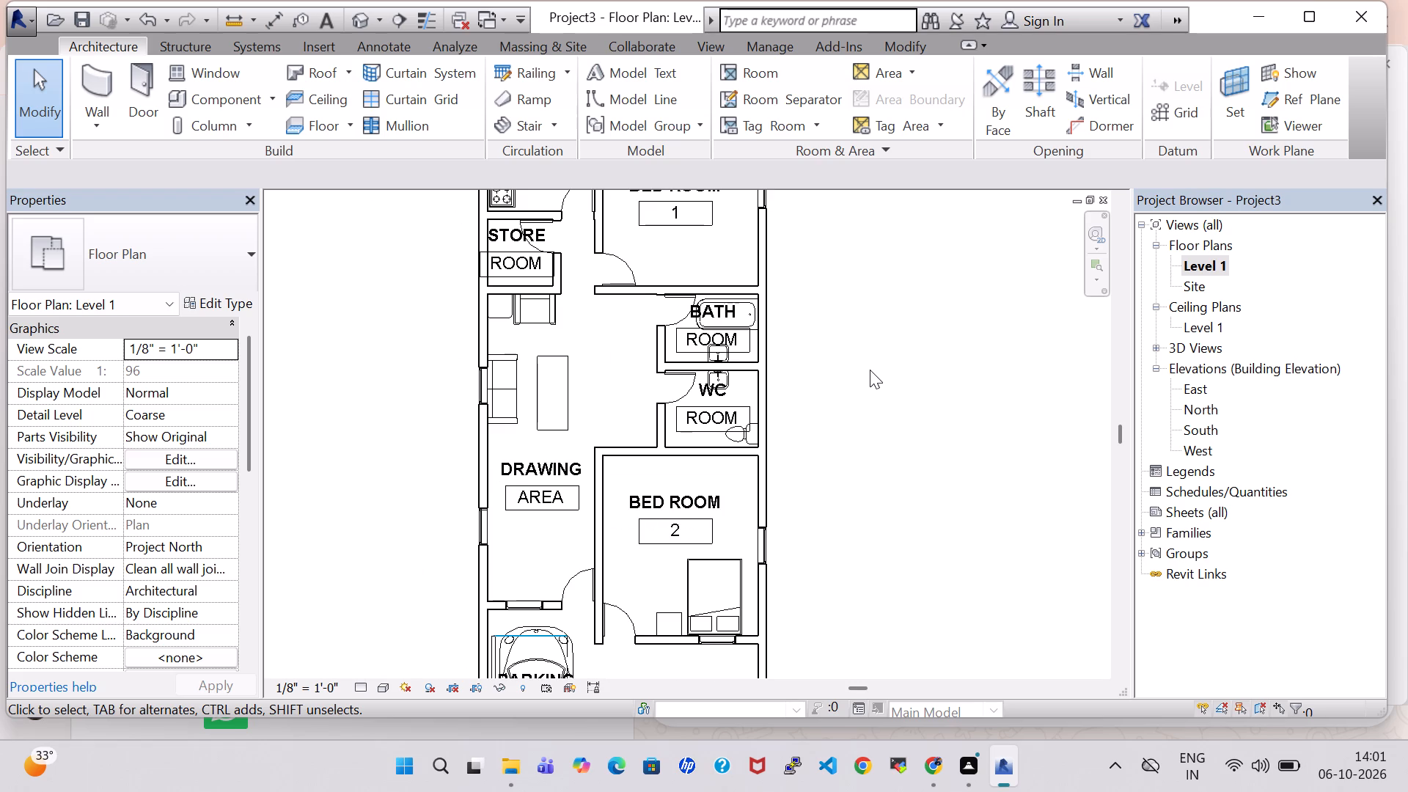
scroll(886, 374, down, 1)
scroll(936, 389, up, 1)
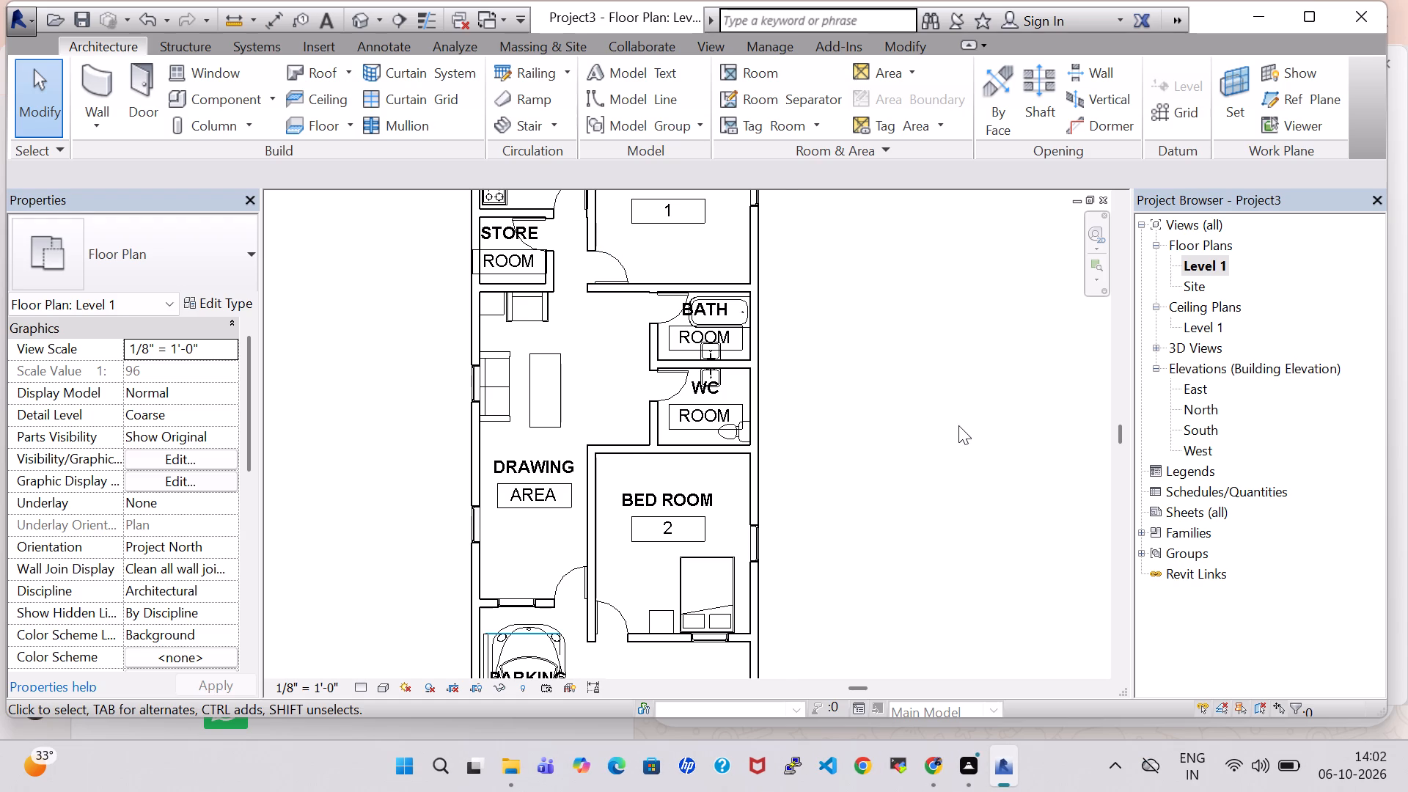
scroll(958, 425, down, 2)
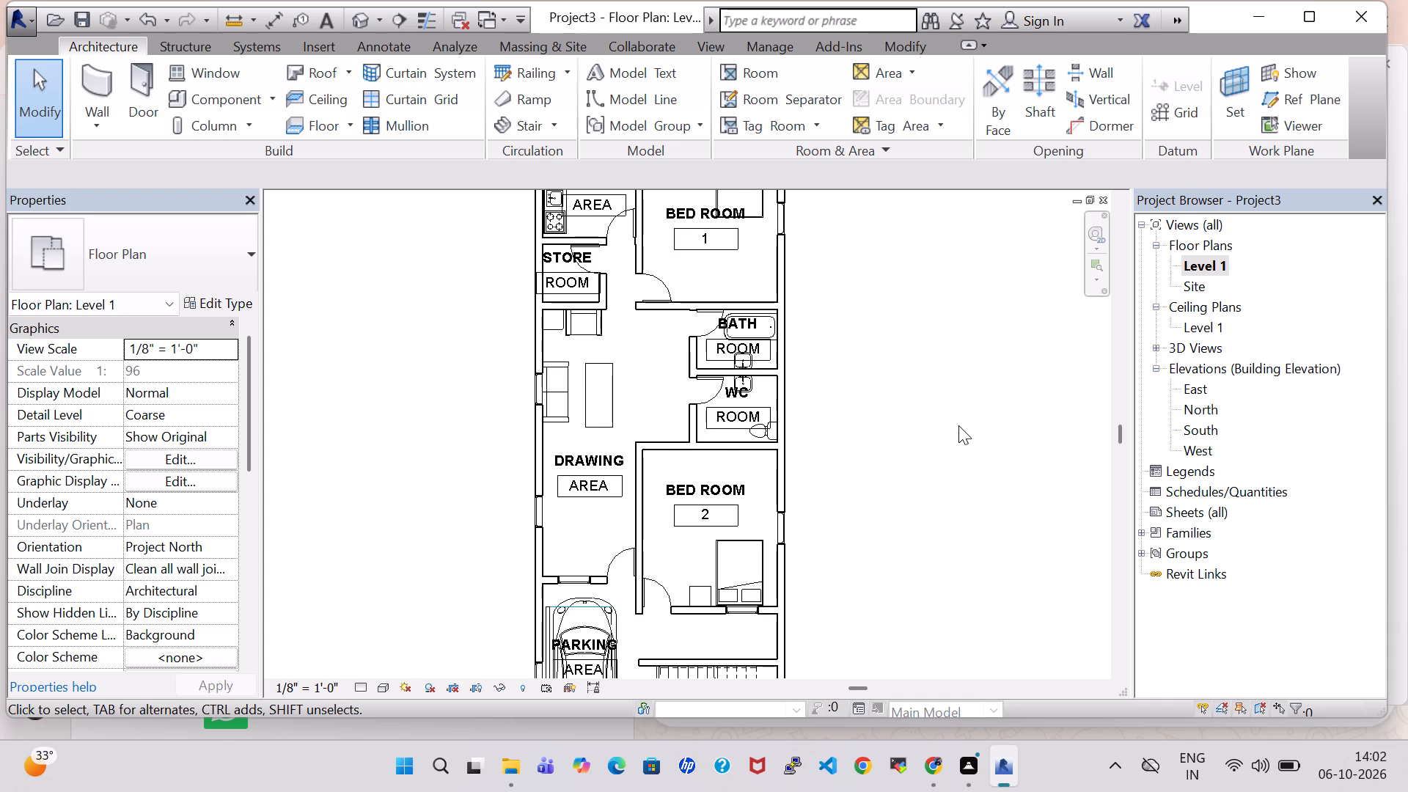
middle_drag(958, 425, 952, 311)
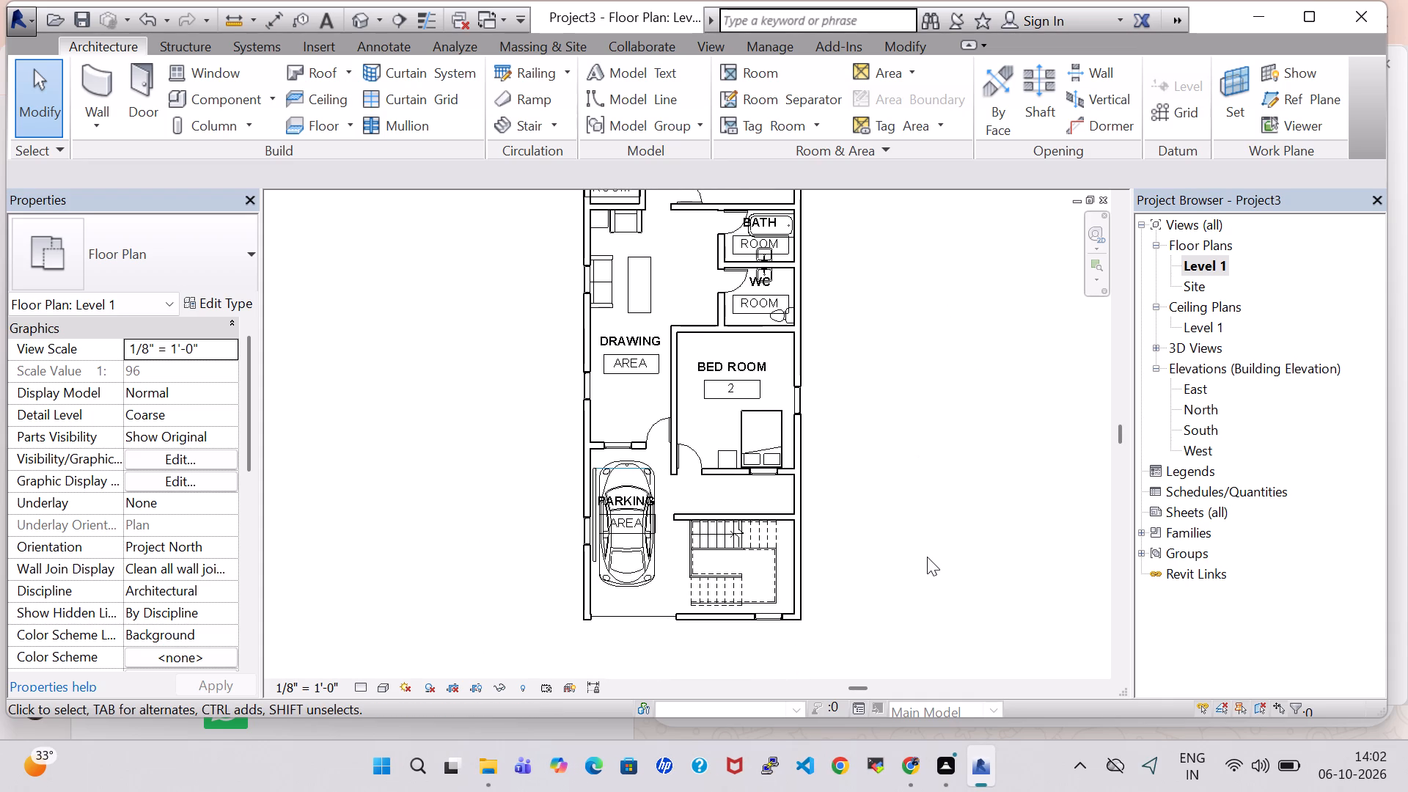
scroll(927, 557, down, 1)
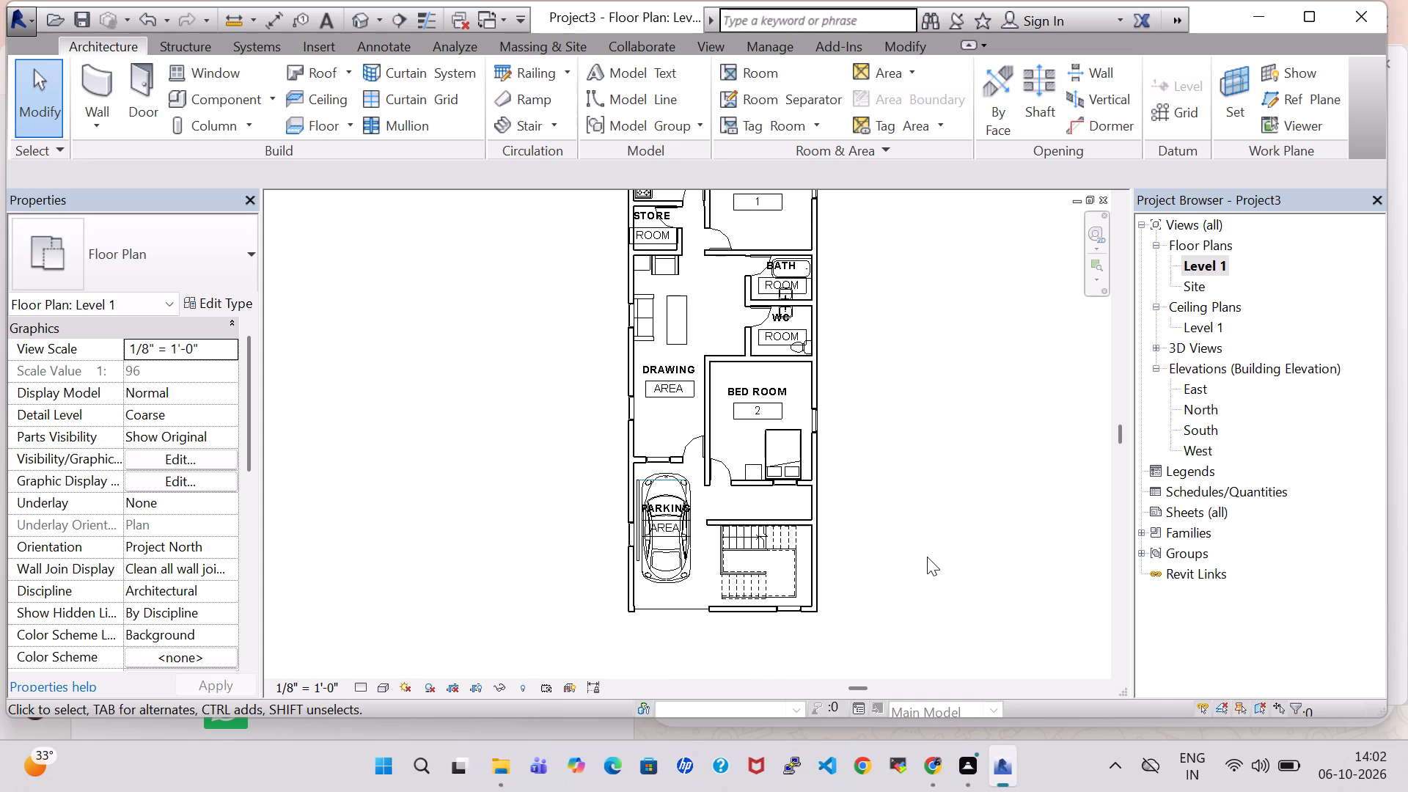
scroll(927, 557, up, 2)
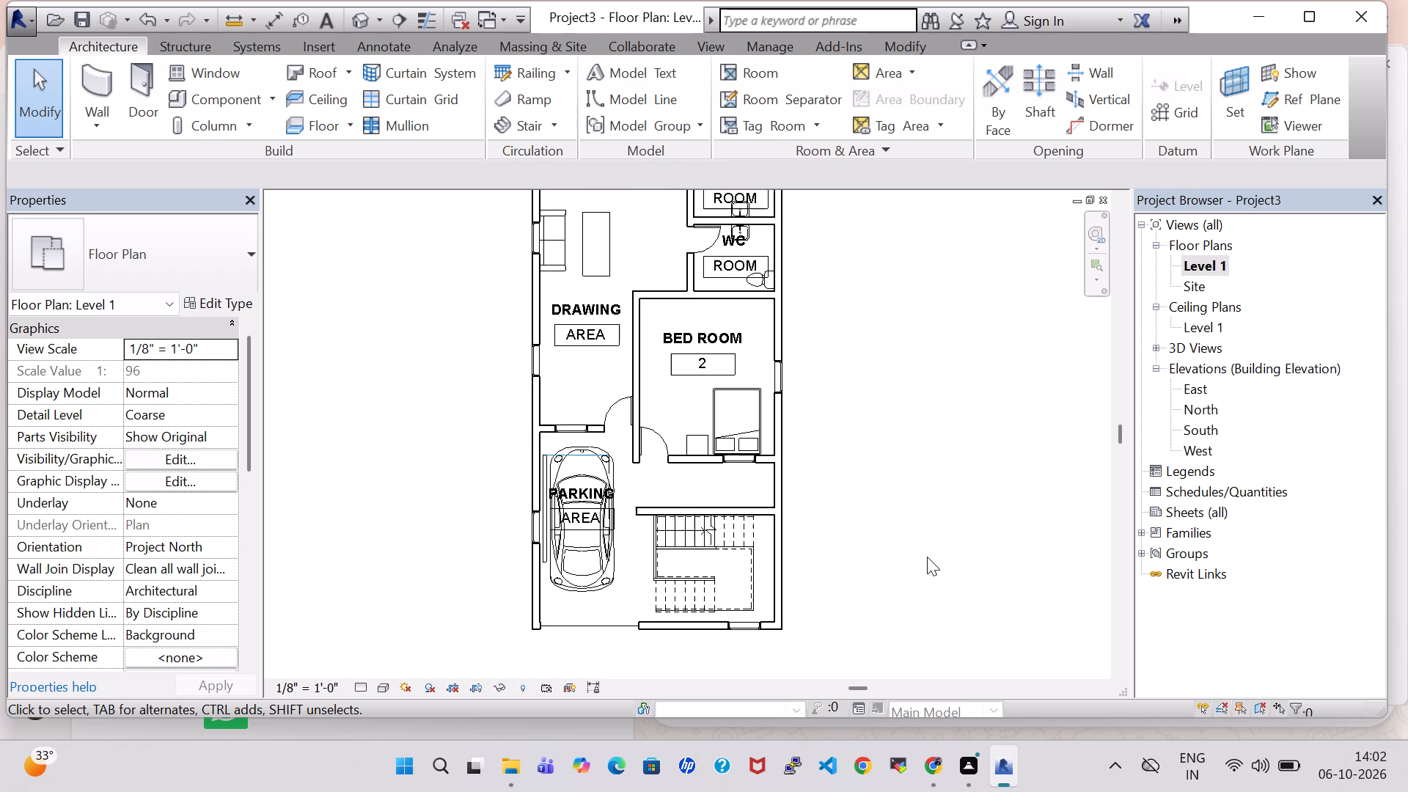
middle_drag(888, 447, 945, 520)
middle_drag(912, 312, 930, 474)
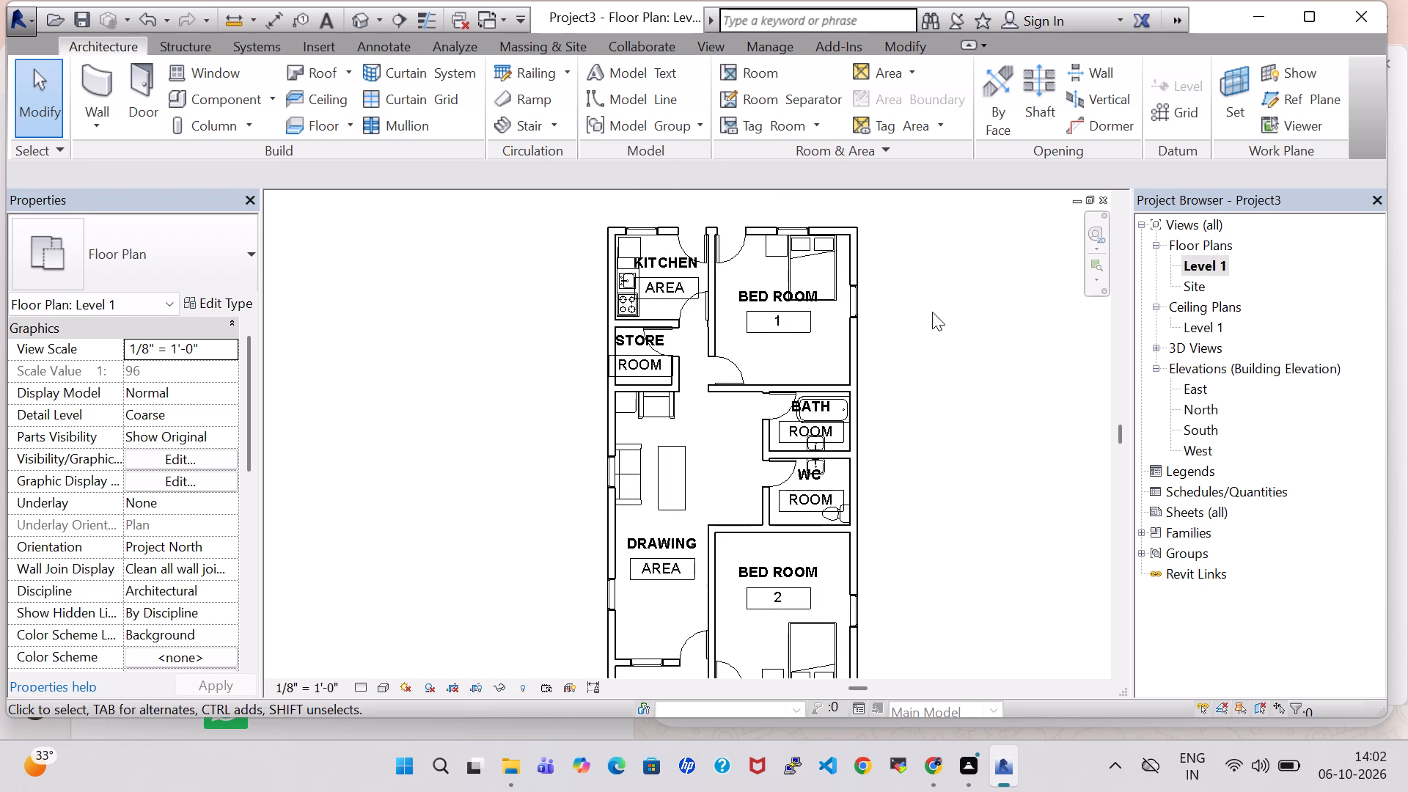
Examine the kitchen, store room and Bed Room 1 up close in the Level 1 floor plan.
middle_drag(932, 312, 1006, 436)
scroll(971, 409, up, 3)
middle_drag(971, 409, 986, 348)
scroll(986, 343, up, 3)
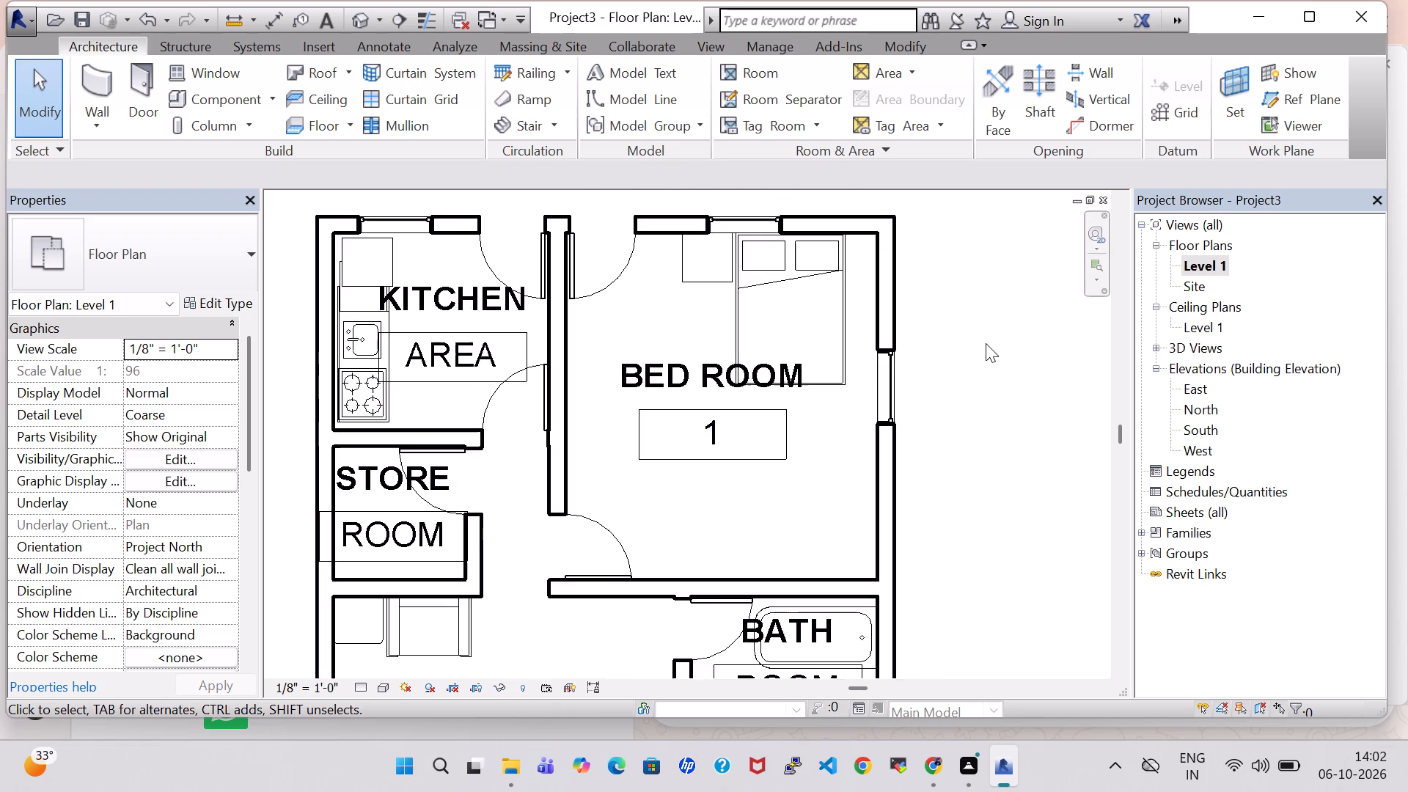
middle_drag(986, 343, 1050, 373)
scroll(1050, 373, up, 1)
middle_drag(1030, 376, 1046, 376)
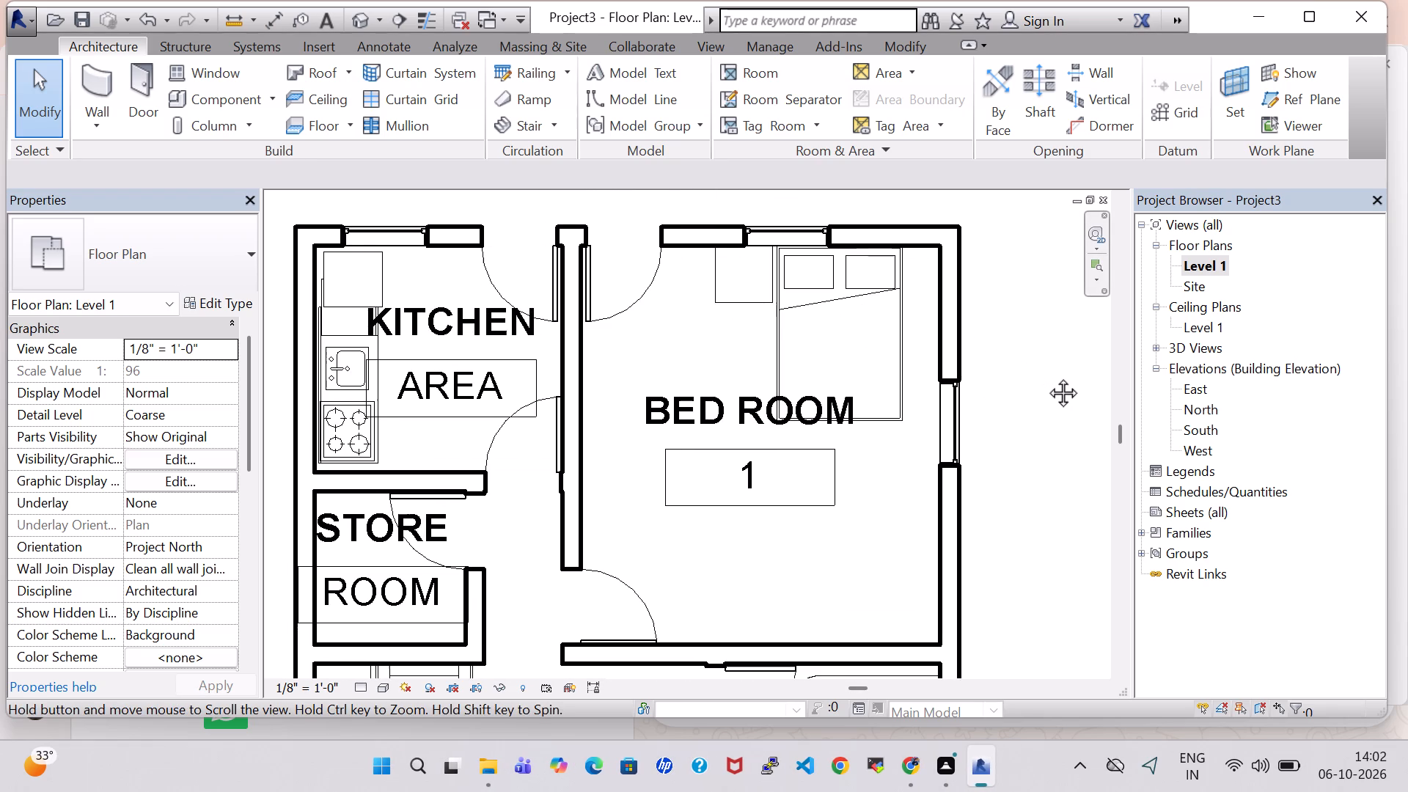
middle_drag(1046, 376, 1098, 373)
scroll(1034, 375, down, 1)
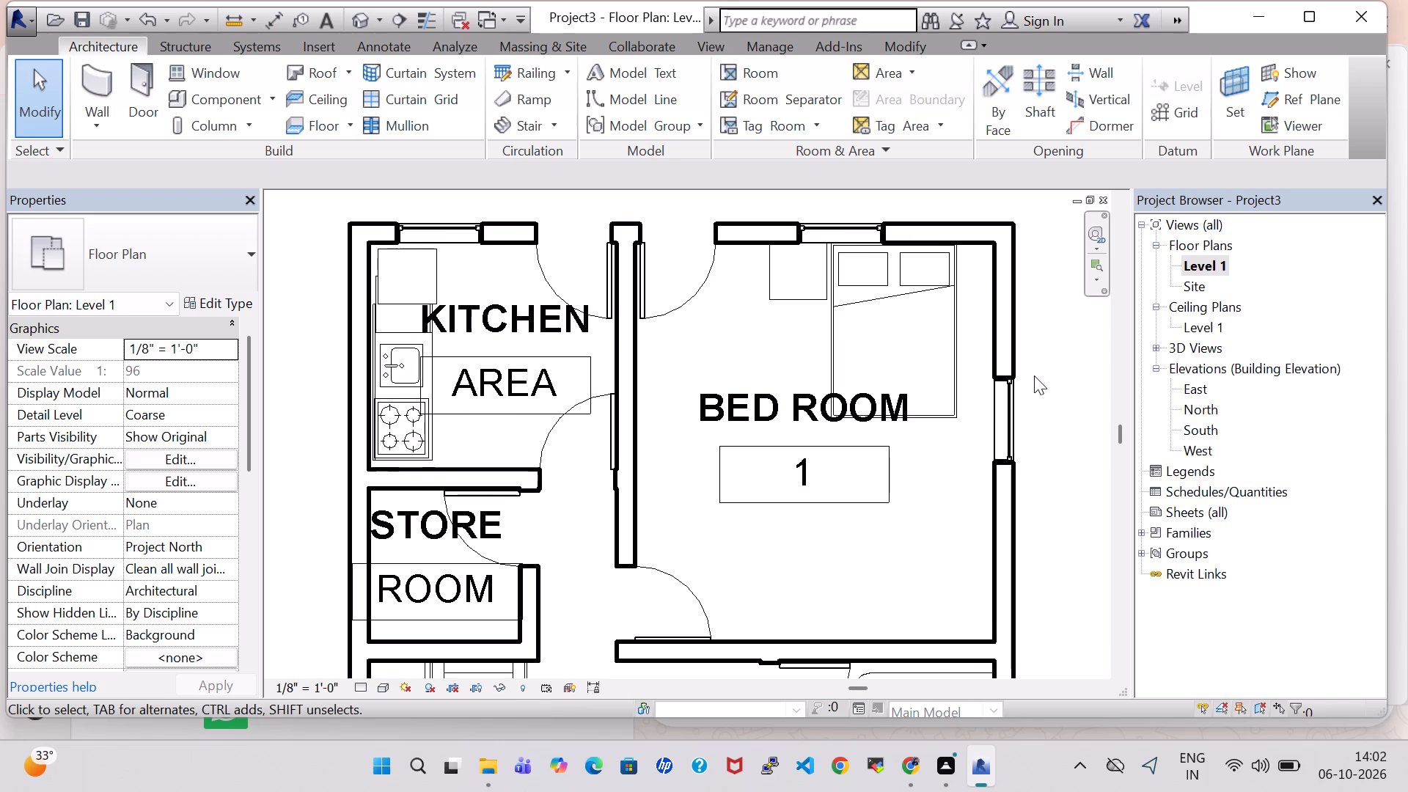
middle_drag(1034, 375, 1024, 326)
scroll(1024, 326, down, 2)
middle_drag(1058, 411, 973, 395)
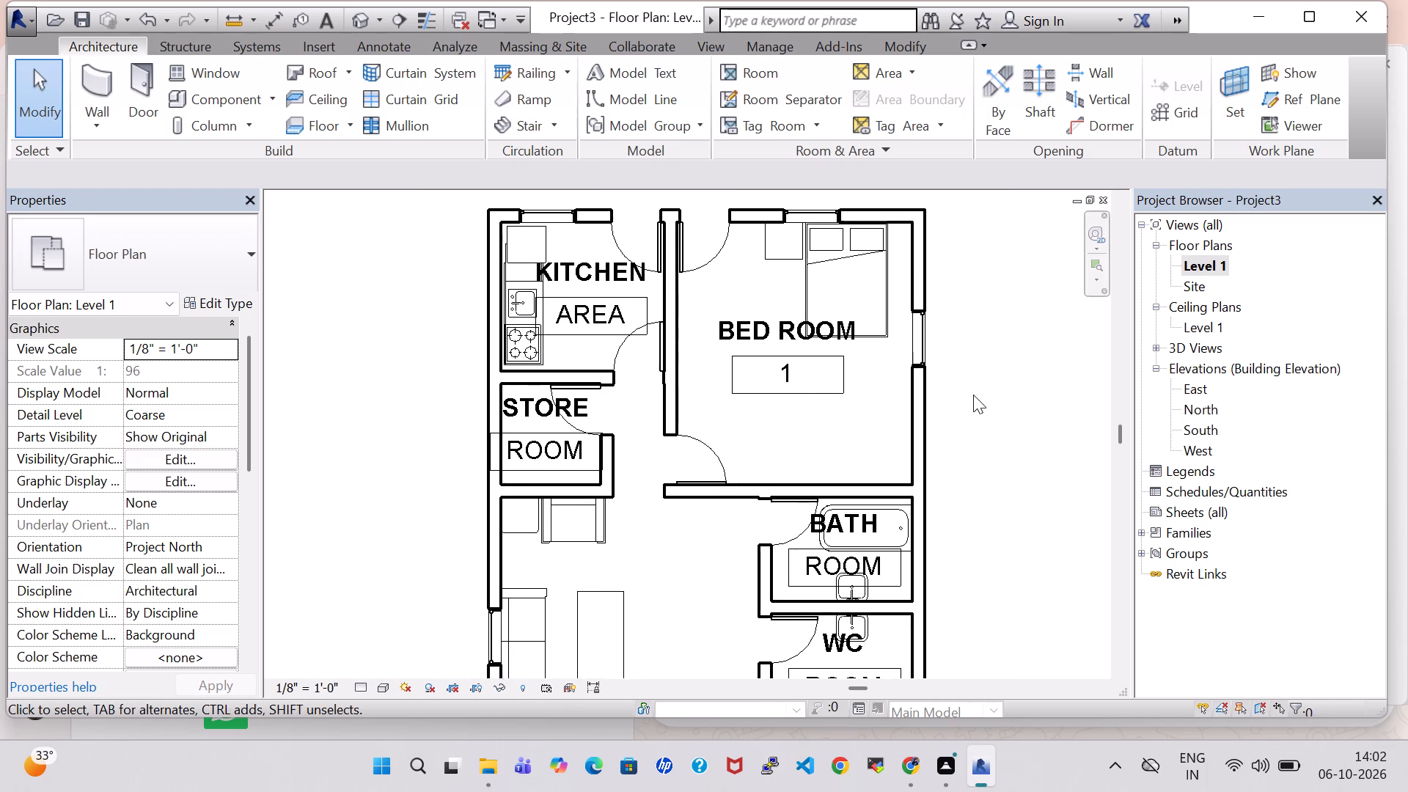
Review the drawing area, bath, WC and Bed Room 2, continuing down the Level 1 floor plan.
scroll(973, 395, down, 1)
middle_drag(1005, 524, 959, 483)
scroll(958, 450, down, 1)
middle_drag(958, 493, 898, 439)
scroll(891, 425, down, 1)
middle_drag(951, 471, 928, 359)
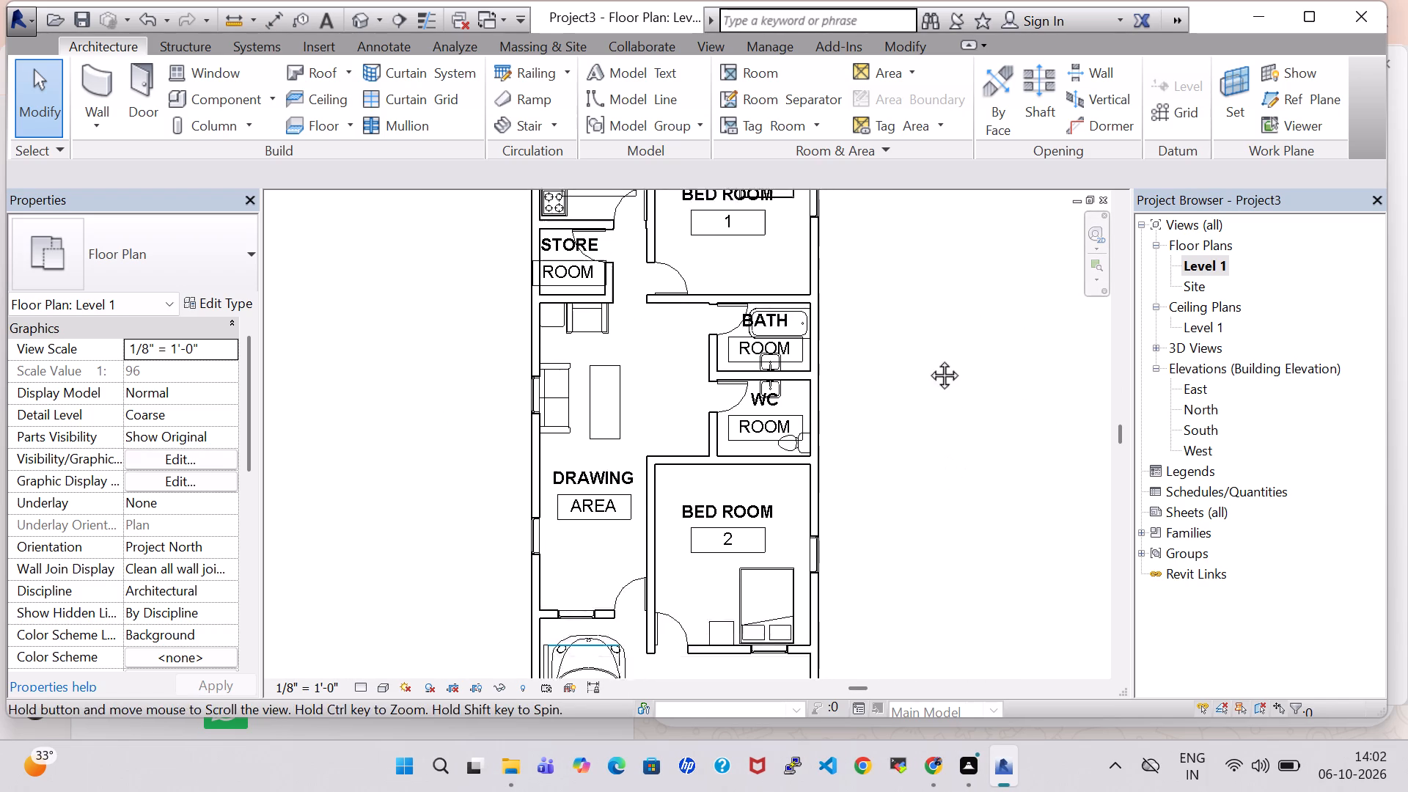
middle_drag(928, 359, 928, 356)
scroll(928, 337, down, 2)
middle_drag(892, 477, 822, 430)
middle_drag(868, 496, 868, 474)
scroll(868, 496, up, 1)
scroll(868, 470, down, 2)
View the Level 1 ceiling plan, and return to the Level 1 floor plan.
double_click(1195, 331)
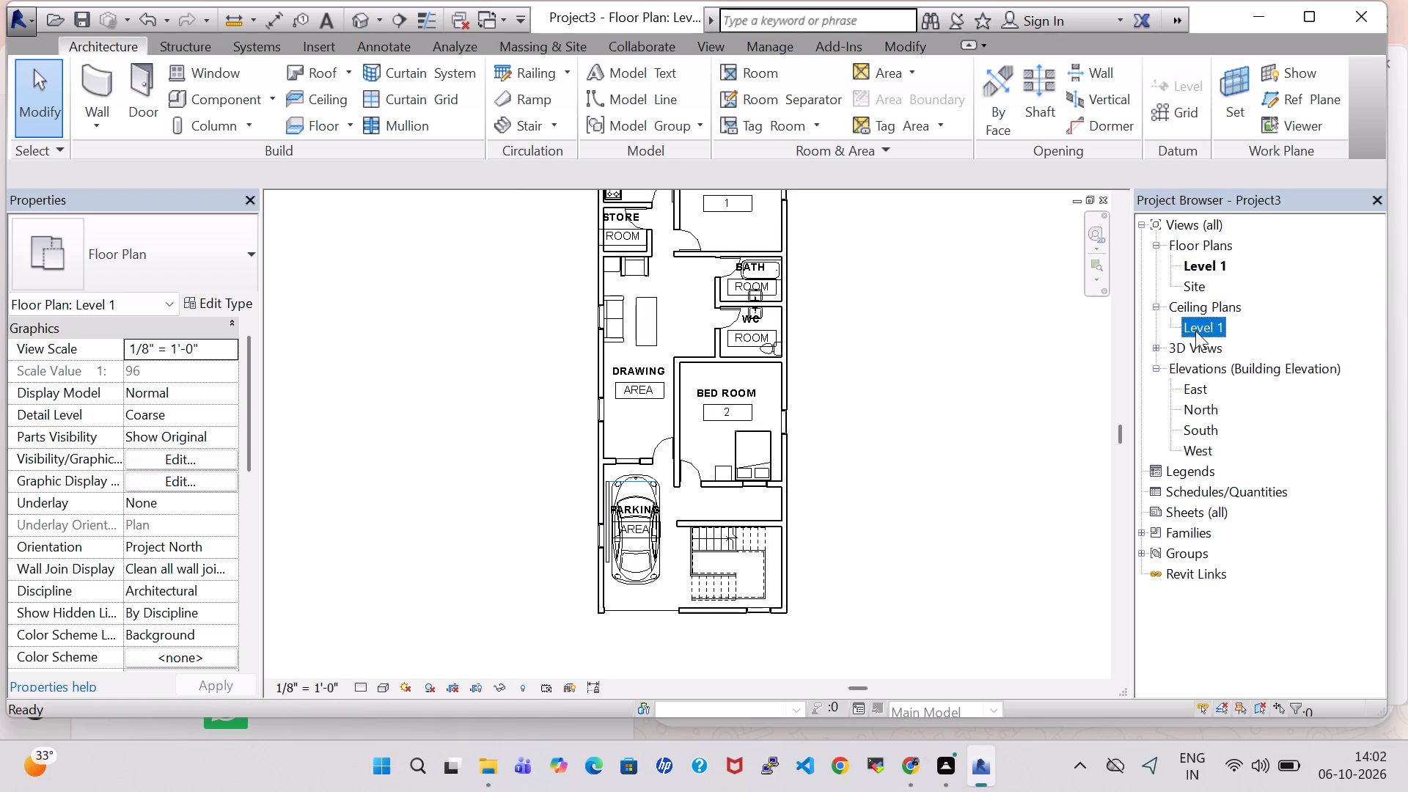
double_click(1206, 264)
scroll(892, 364, down, 3)
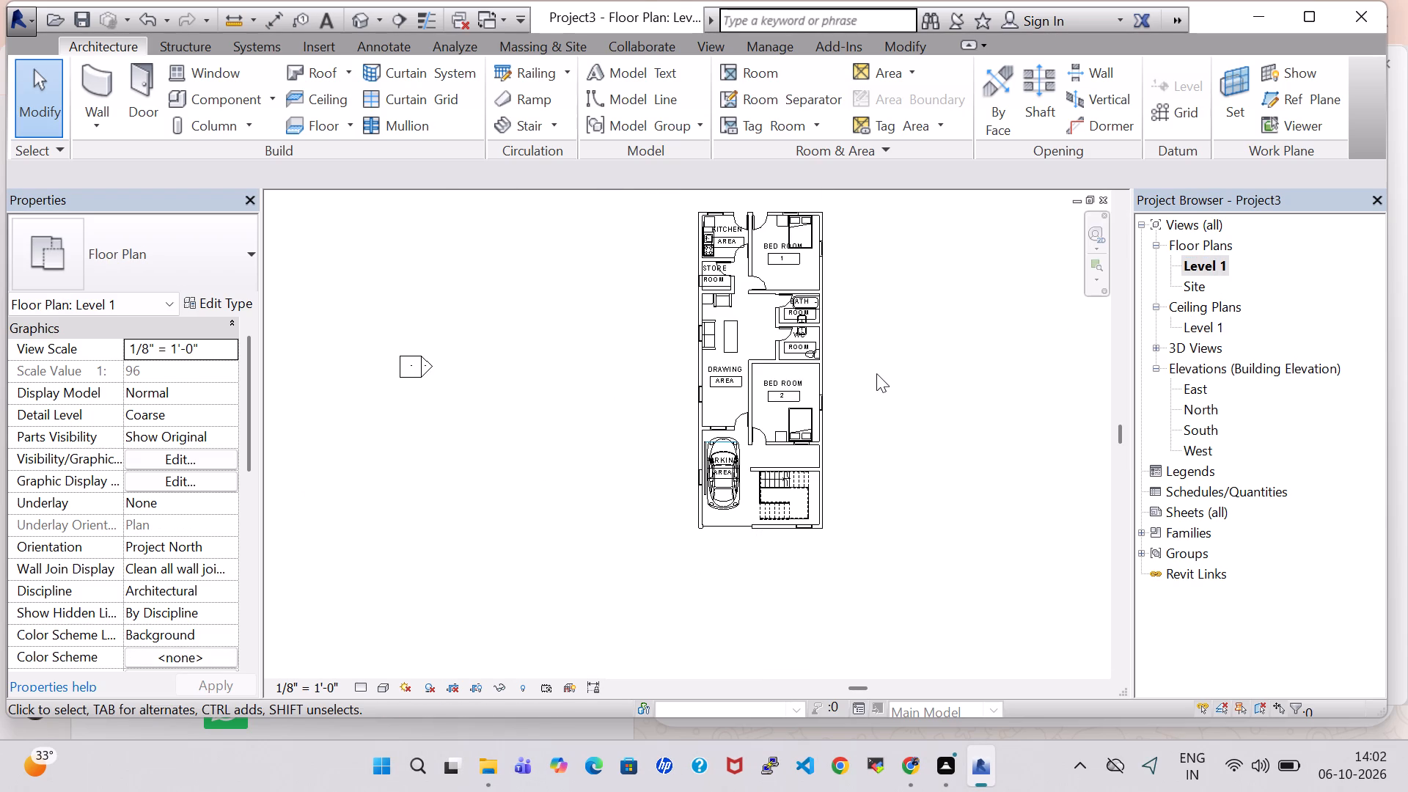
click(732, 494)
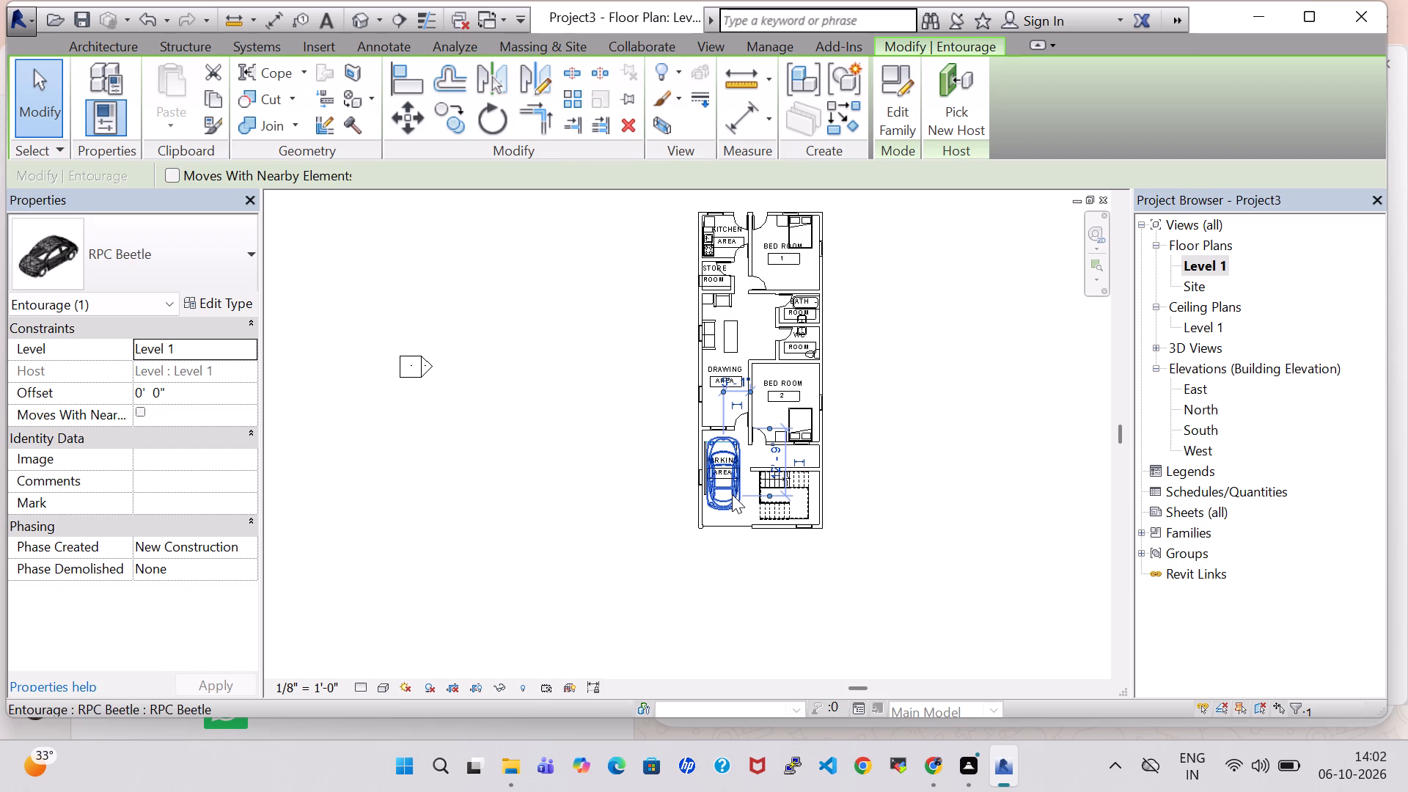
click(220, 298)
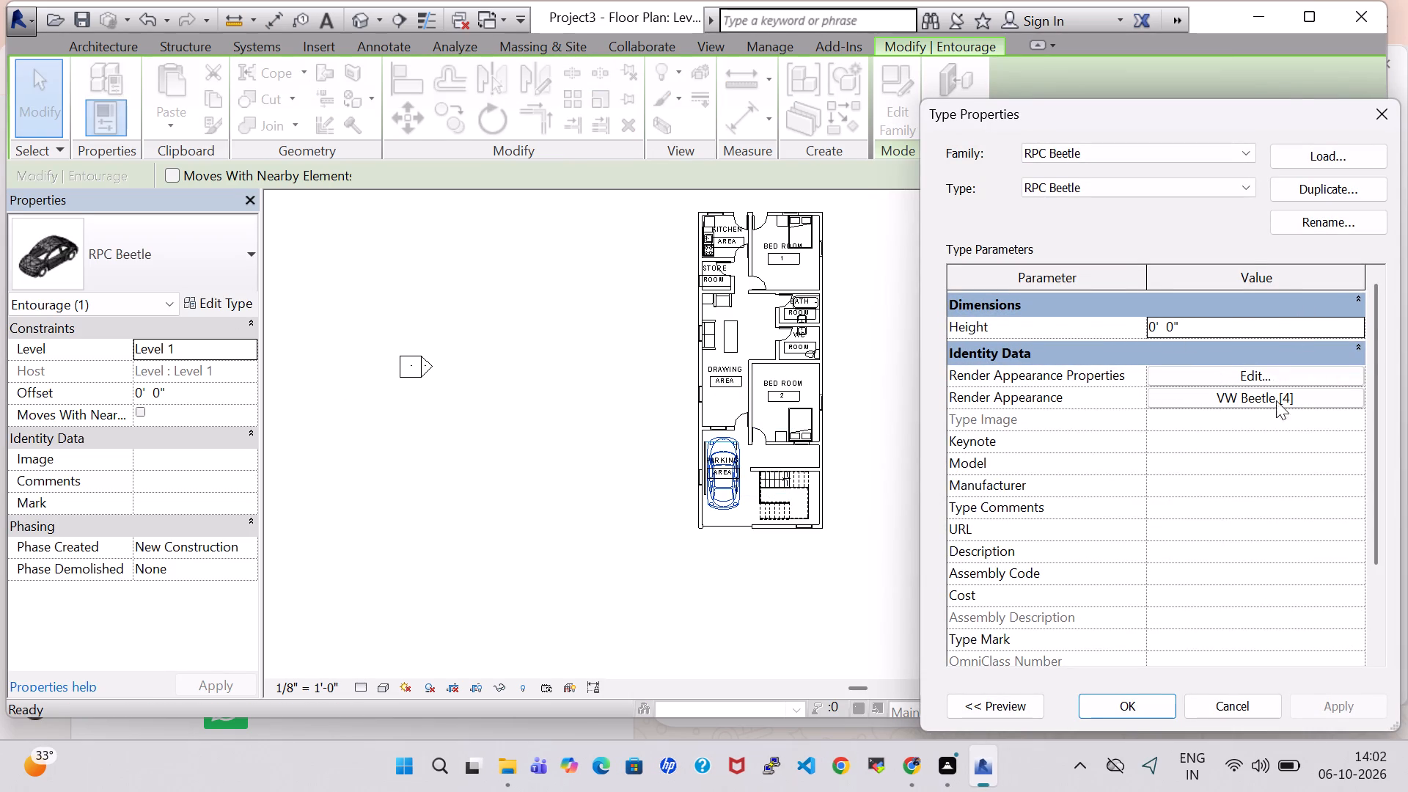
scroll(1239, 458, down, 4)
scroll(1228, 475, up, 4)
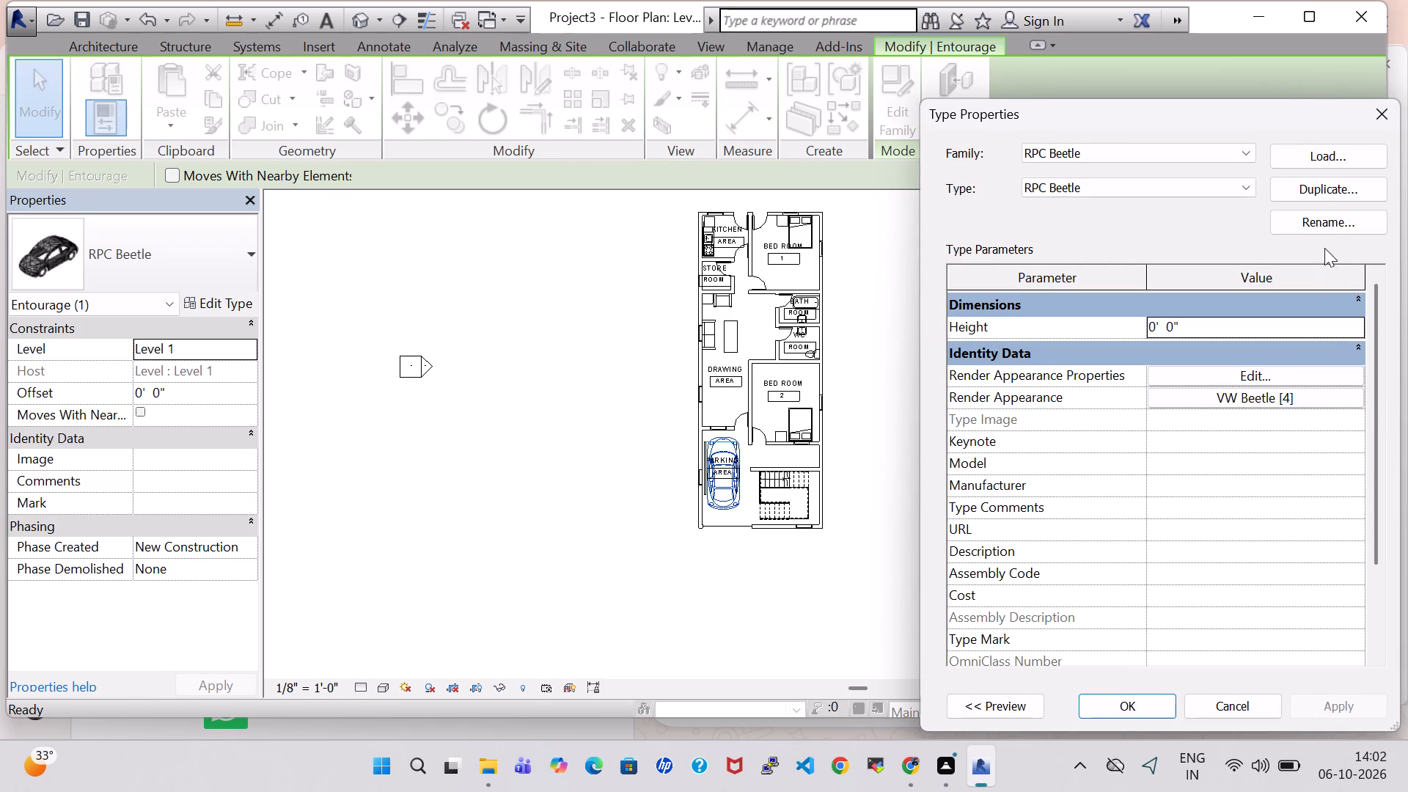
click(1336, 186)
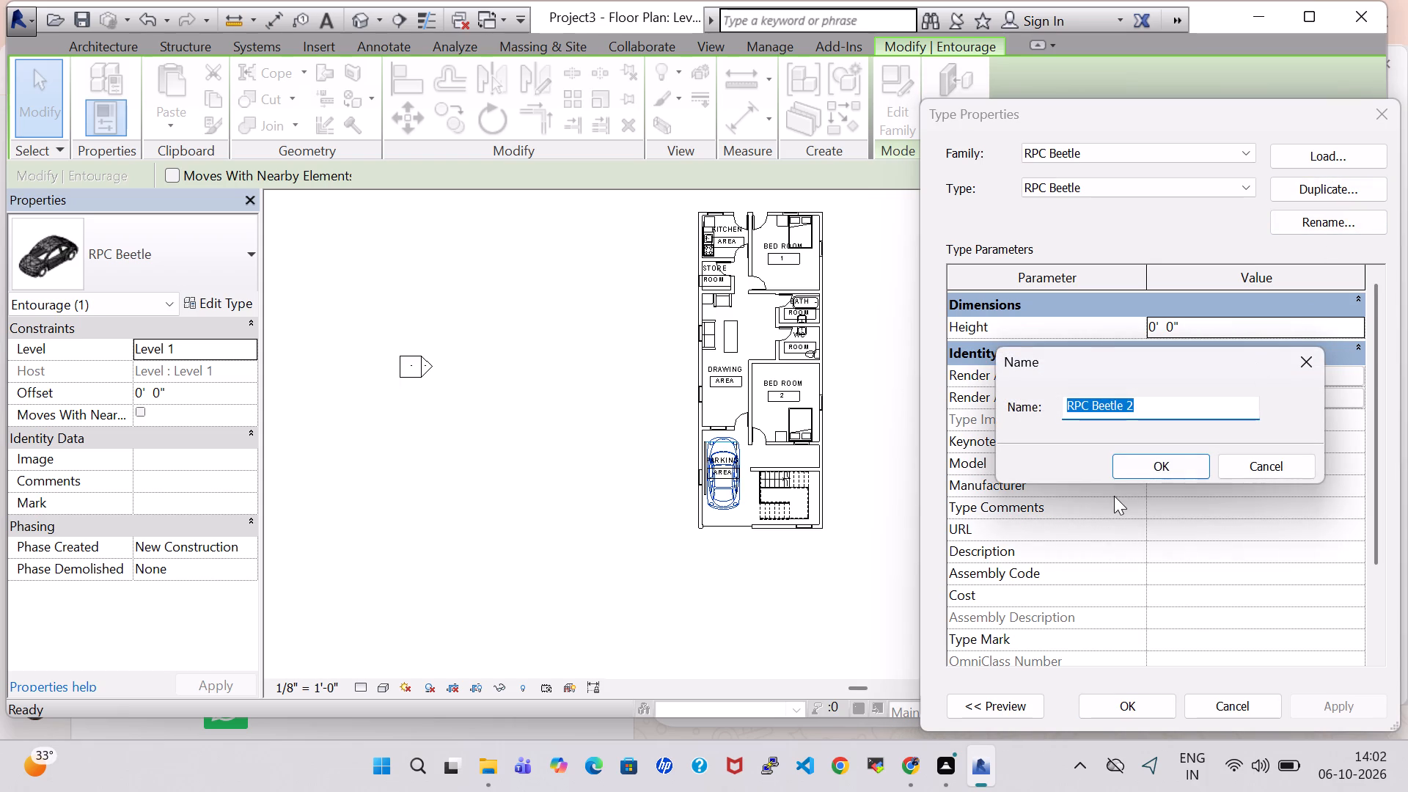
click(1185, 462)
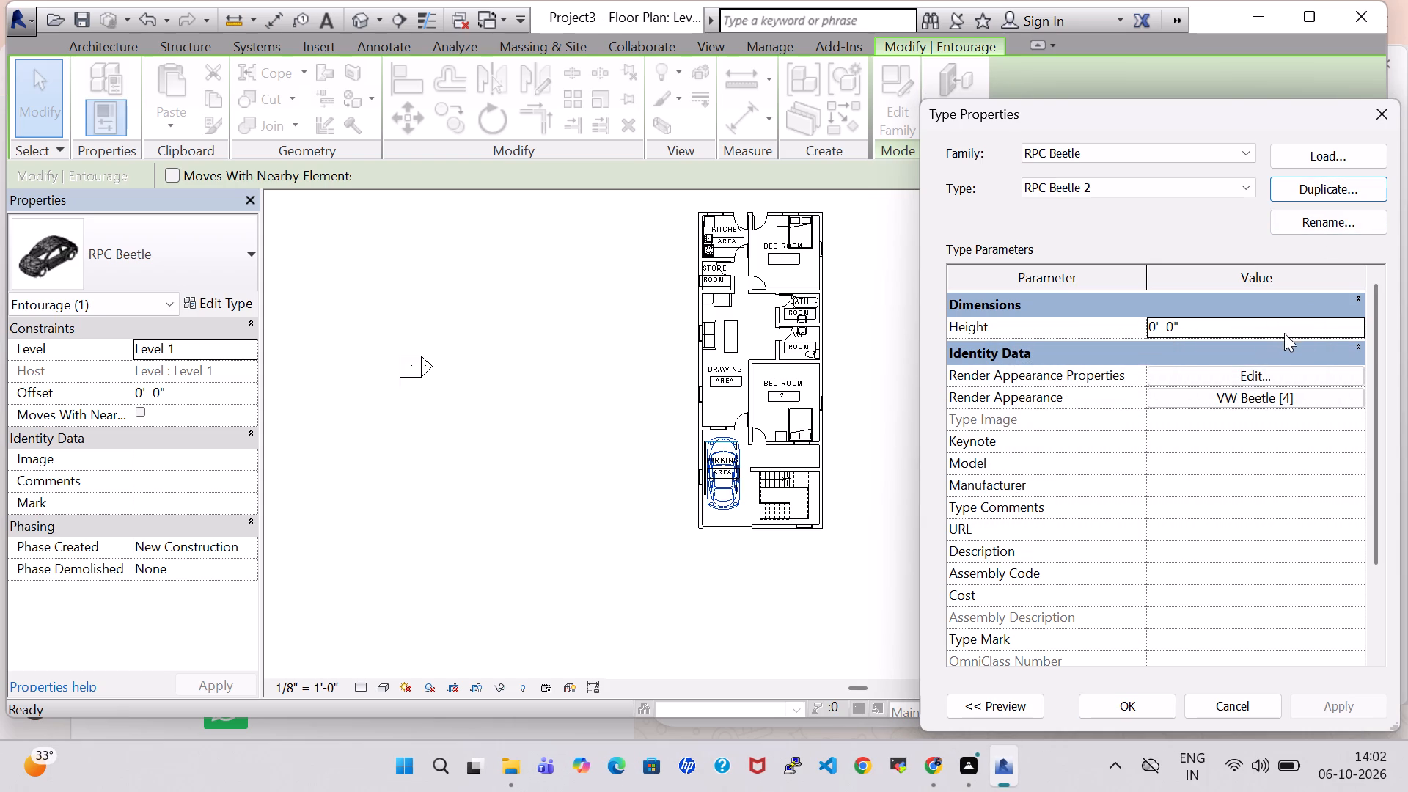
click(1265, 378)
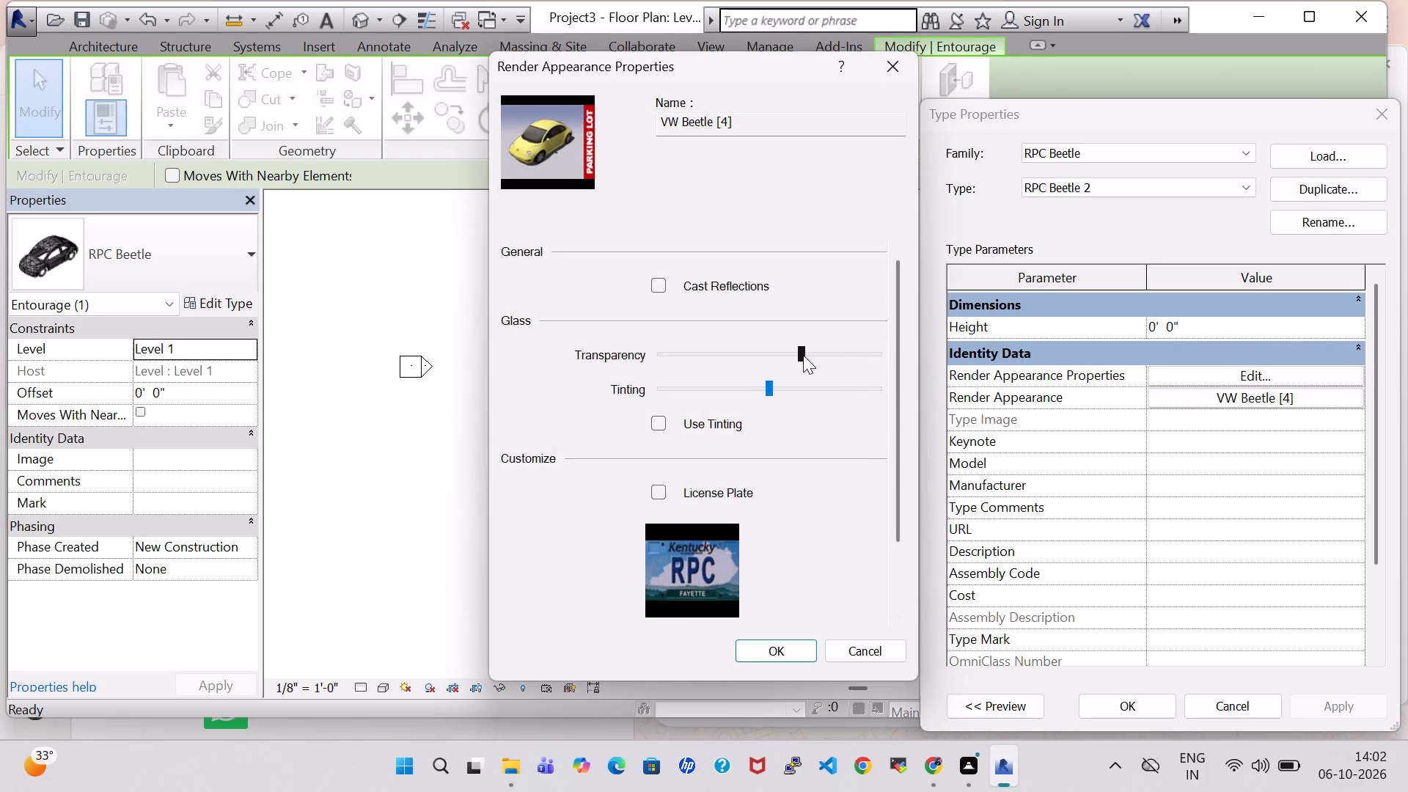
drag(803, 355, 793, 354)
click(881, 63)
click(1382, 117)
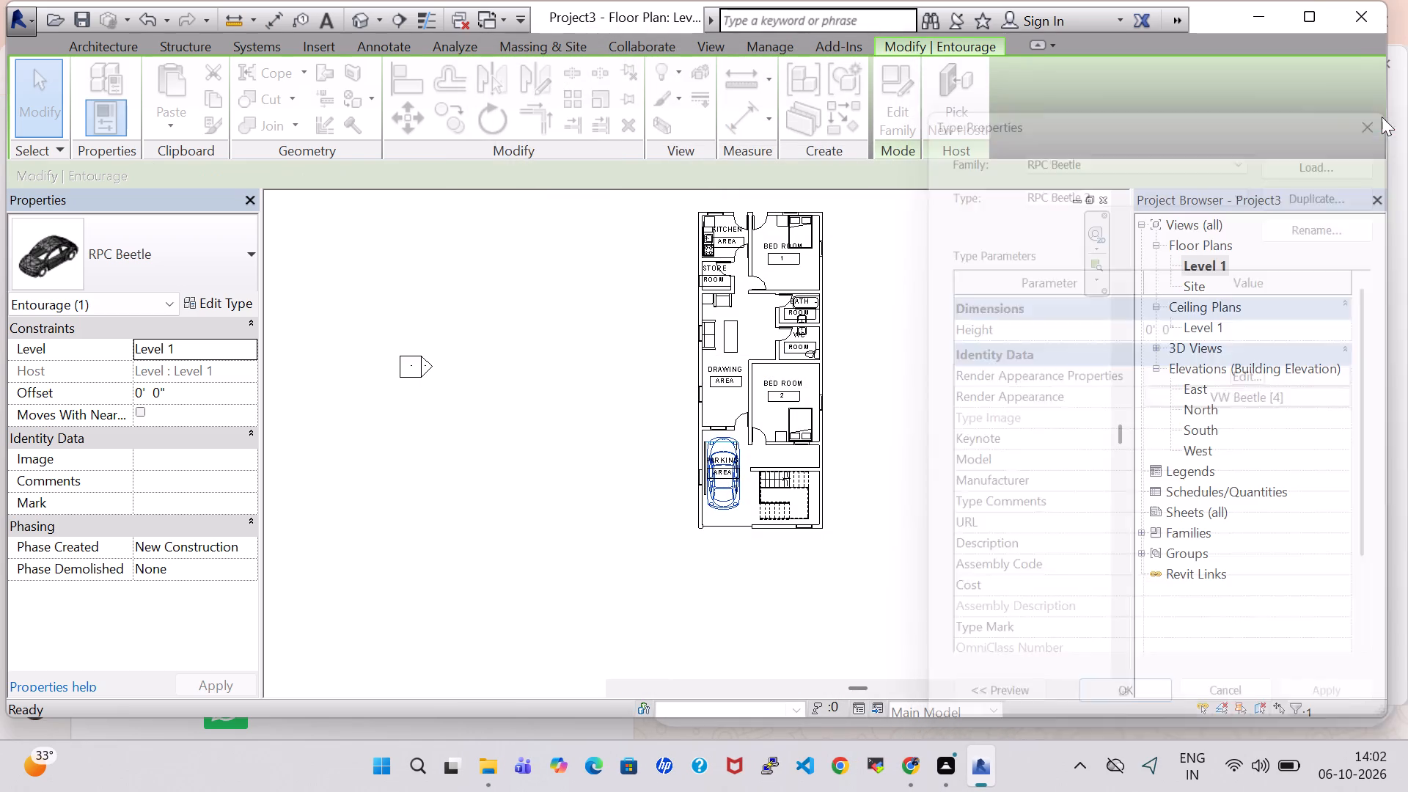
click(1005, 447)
Check the parking area, staircase and Bed Room 2, and the rest of the Level 1 floor plan.
scroll(991, 453, up, 5)
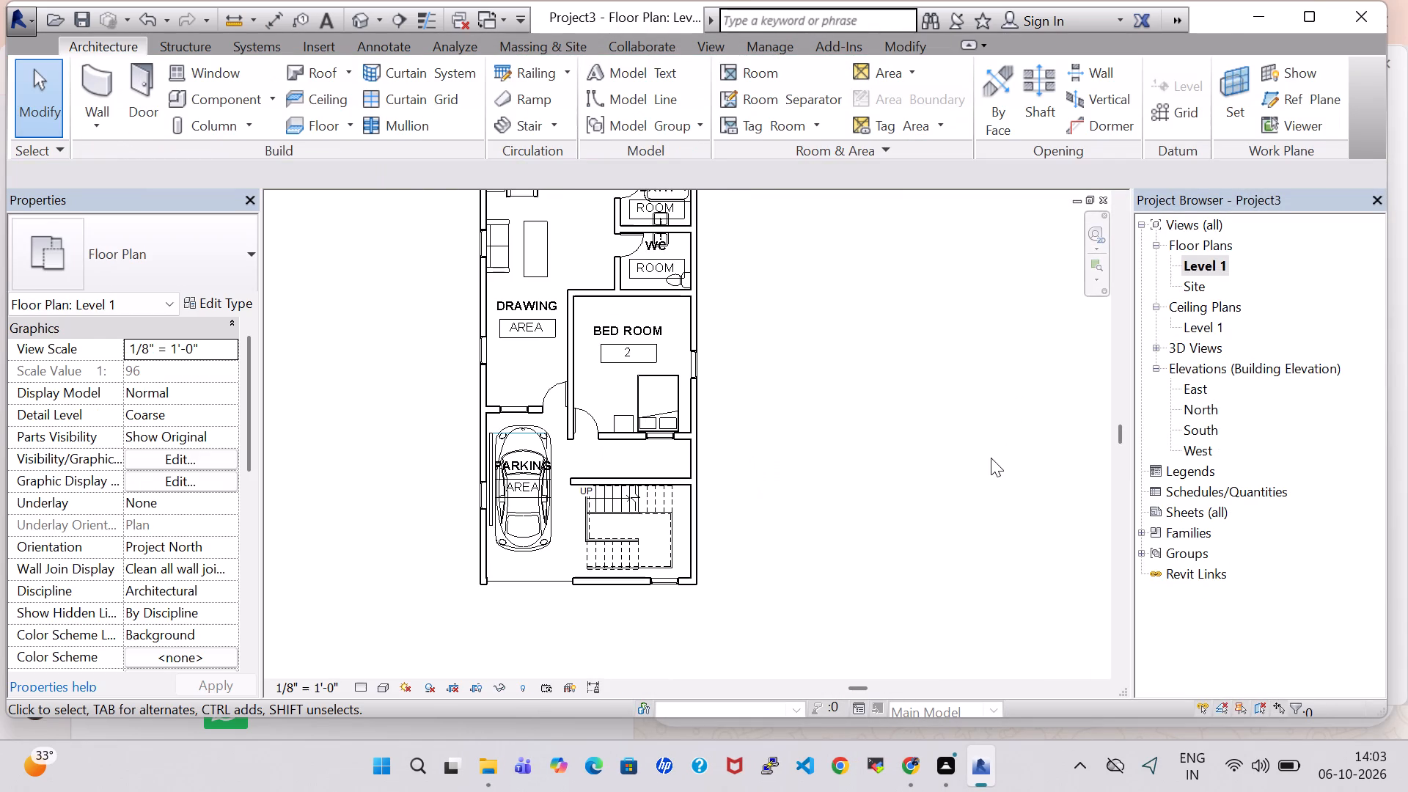
scroll(936, 469, up, 1)
middle_drag(902, 469, 1006, 438)
click(997, 513)
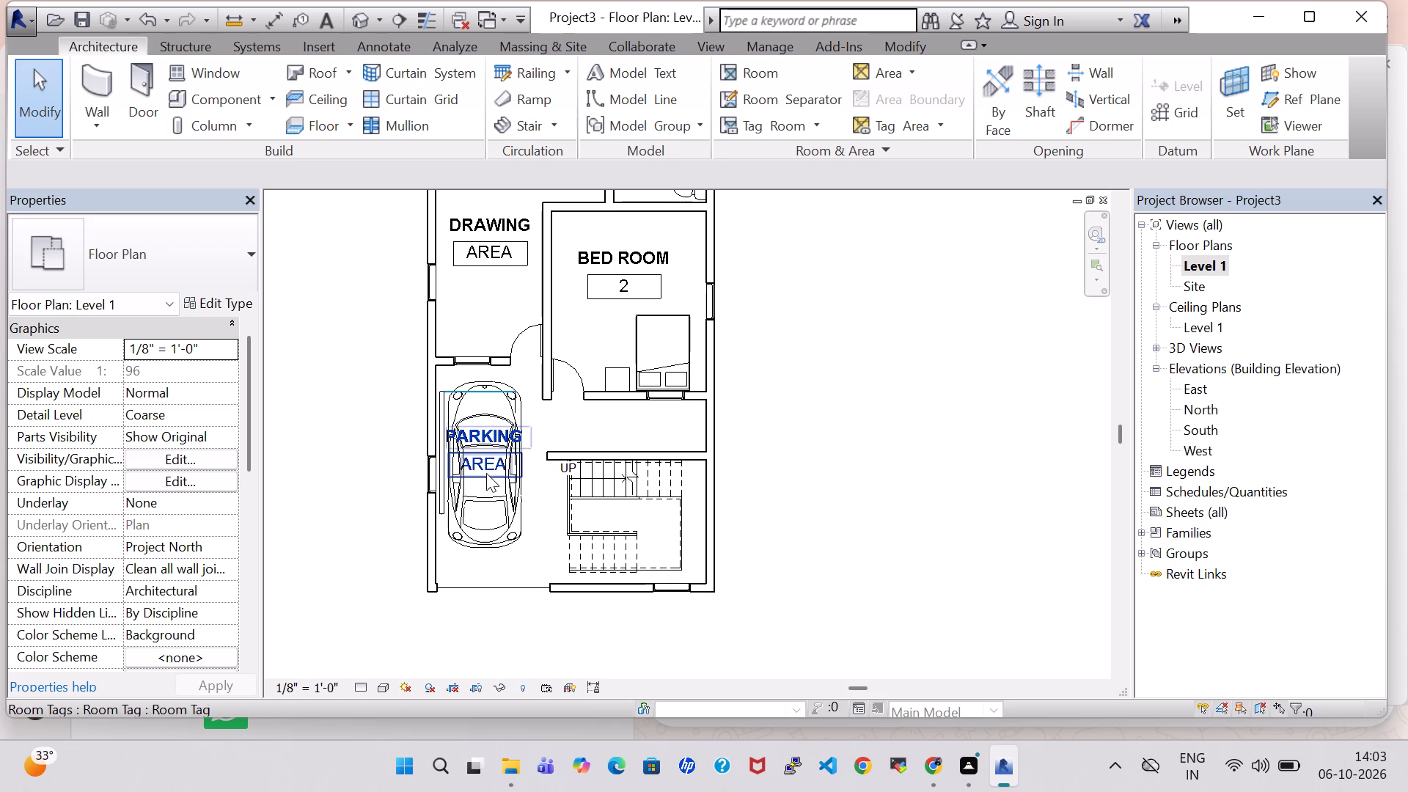
middle_drag(793, 428, 802, 470)
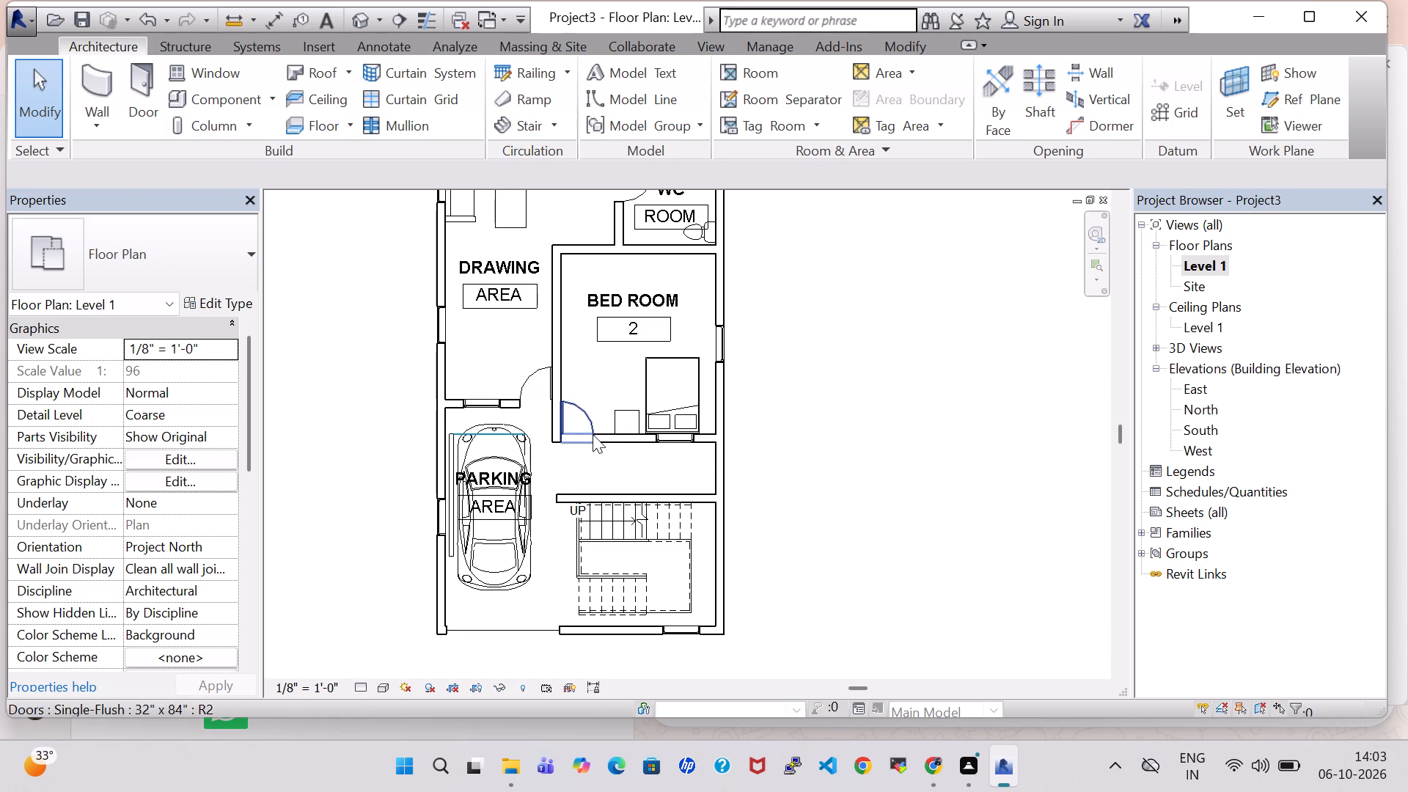
middle_drag(808, 321, 864, 488)
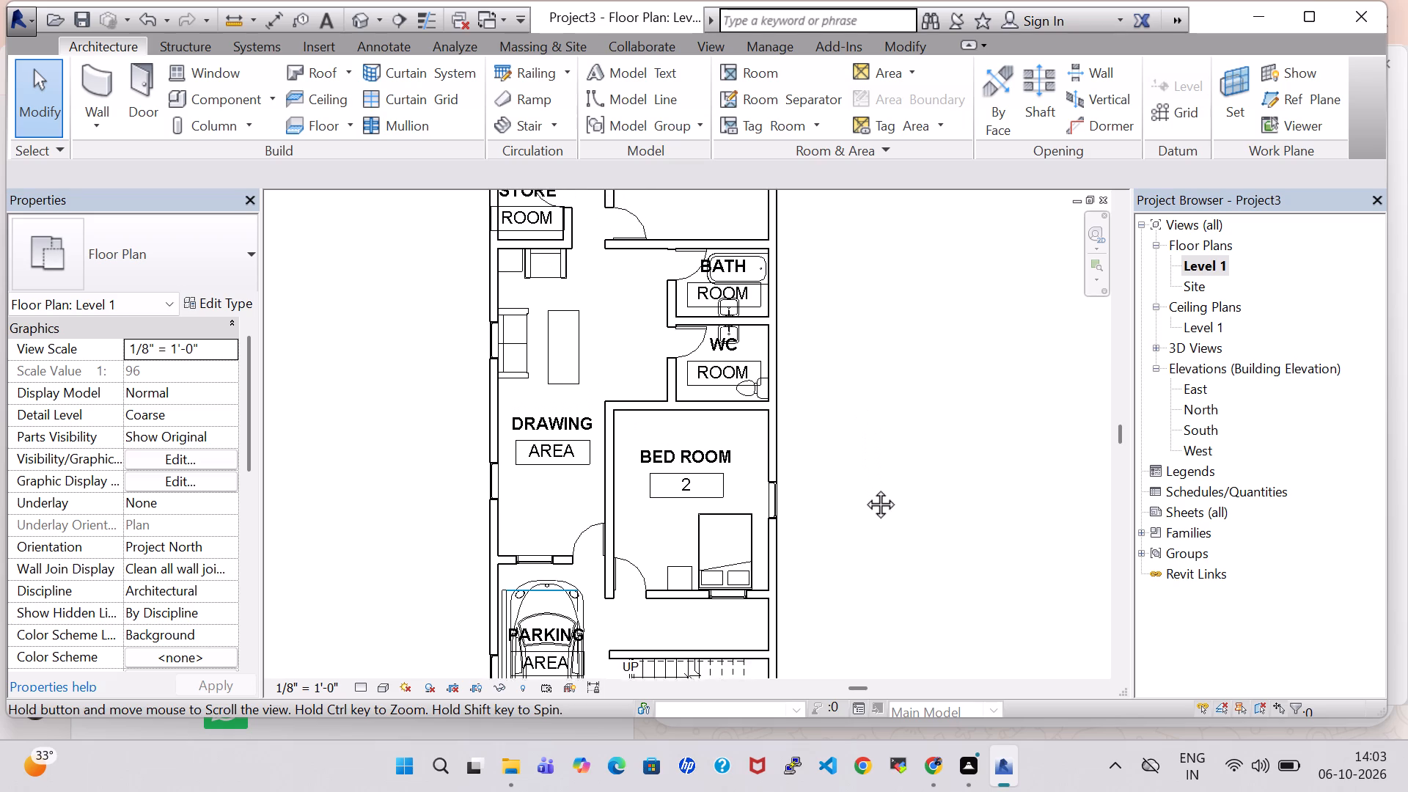
middle_drag(864, 488, 895, 533)
middle_click(895, 533)
scroll(940, 474, down, 3)
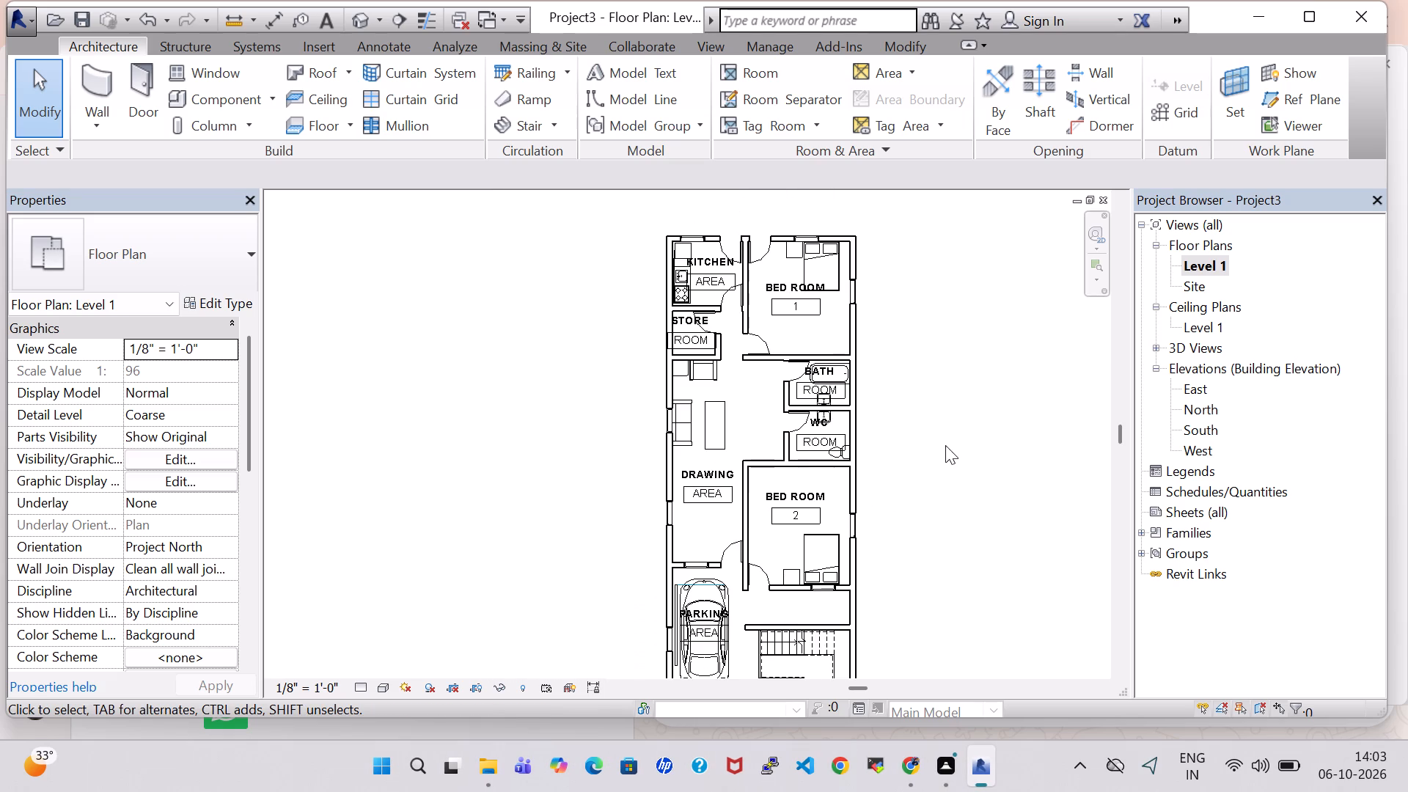
middle_drag(949, 442, 858, 445)
scroll(843, 445, down, 1)
Save the Project3 house model.
click(26, 22)
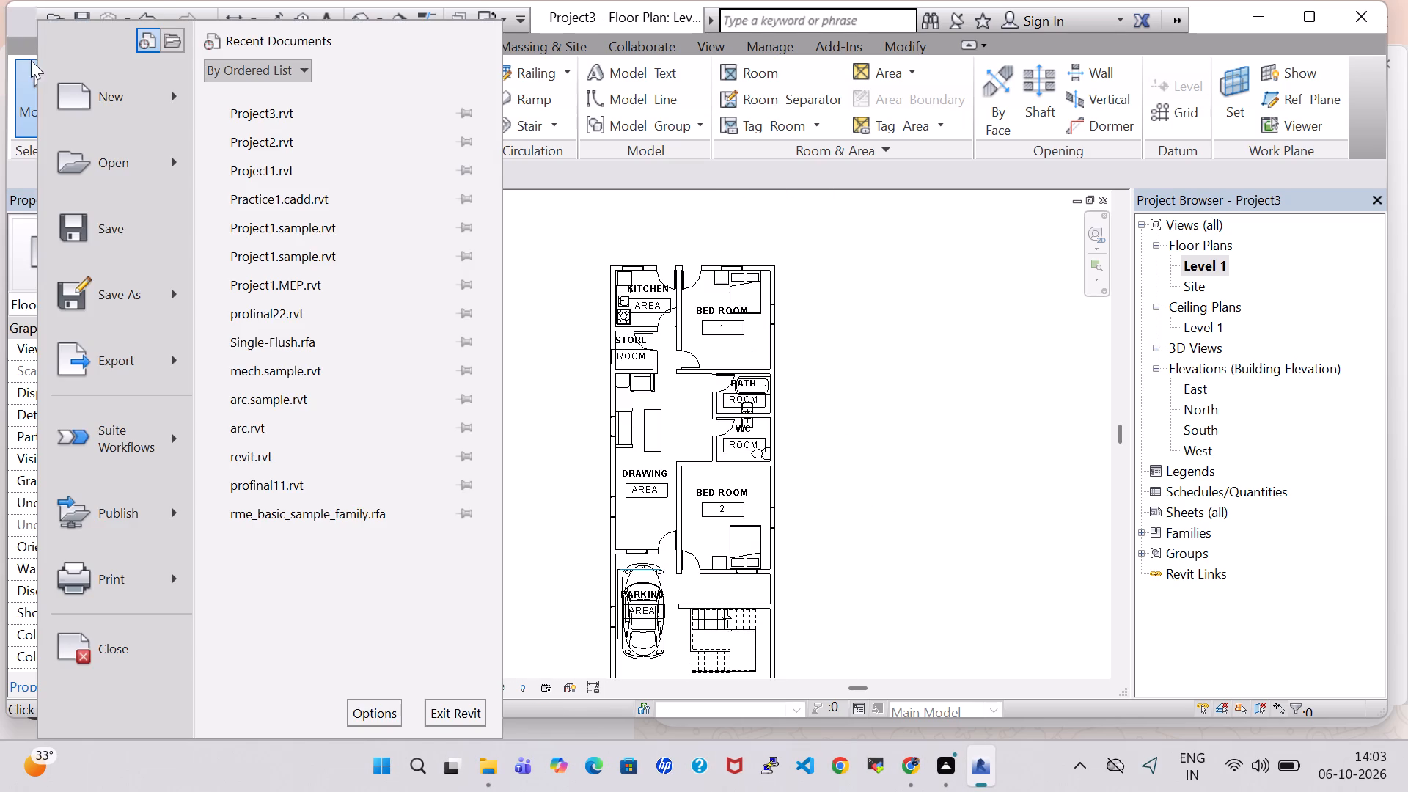
click(116, 238)
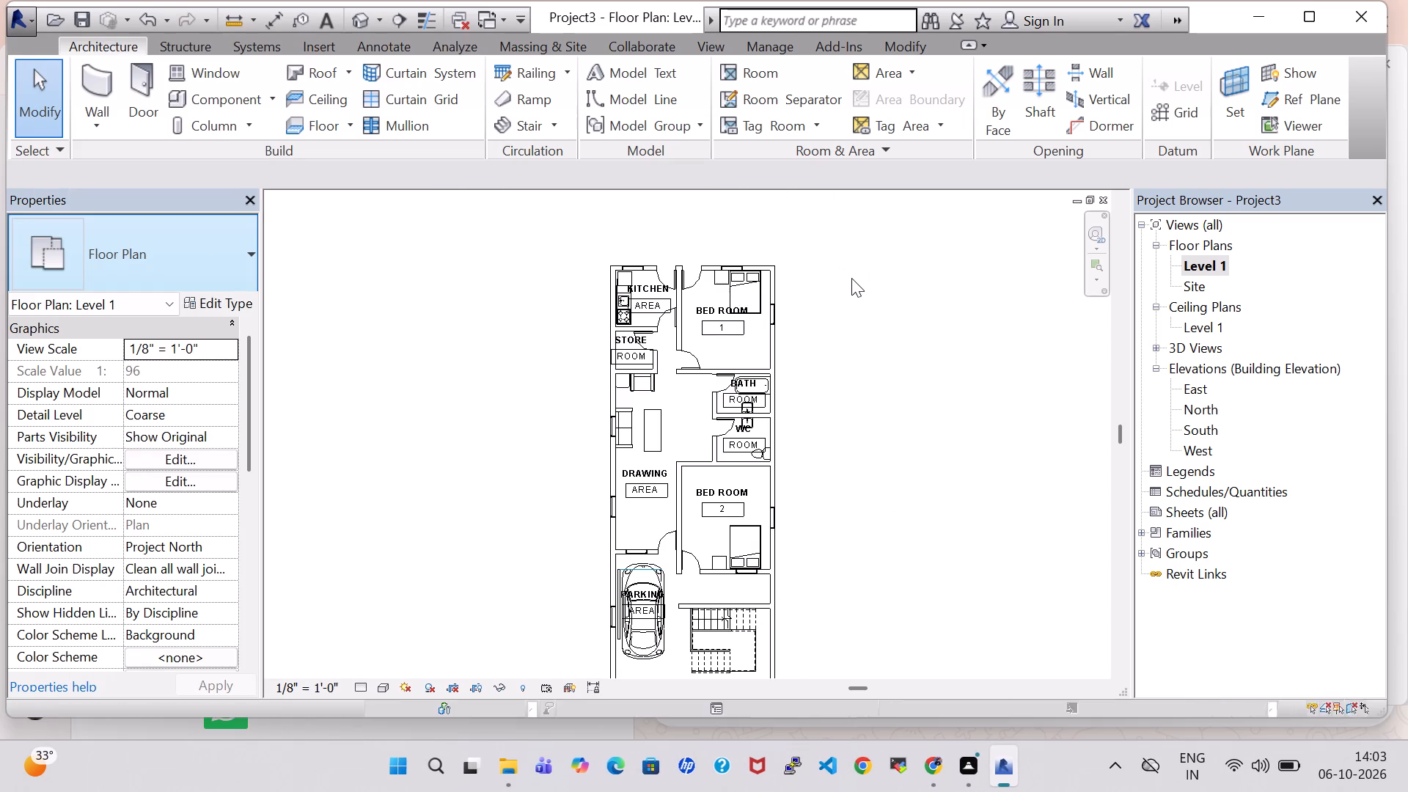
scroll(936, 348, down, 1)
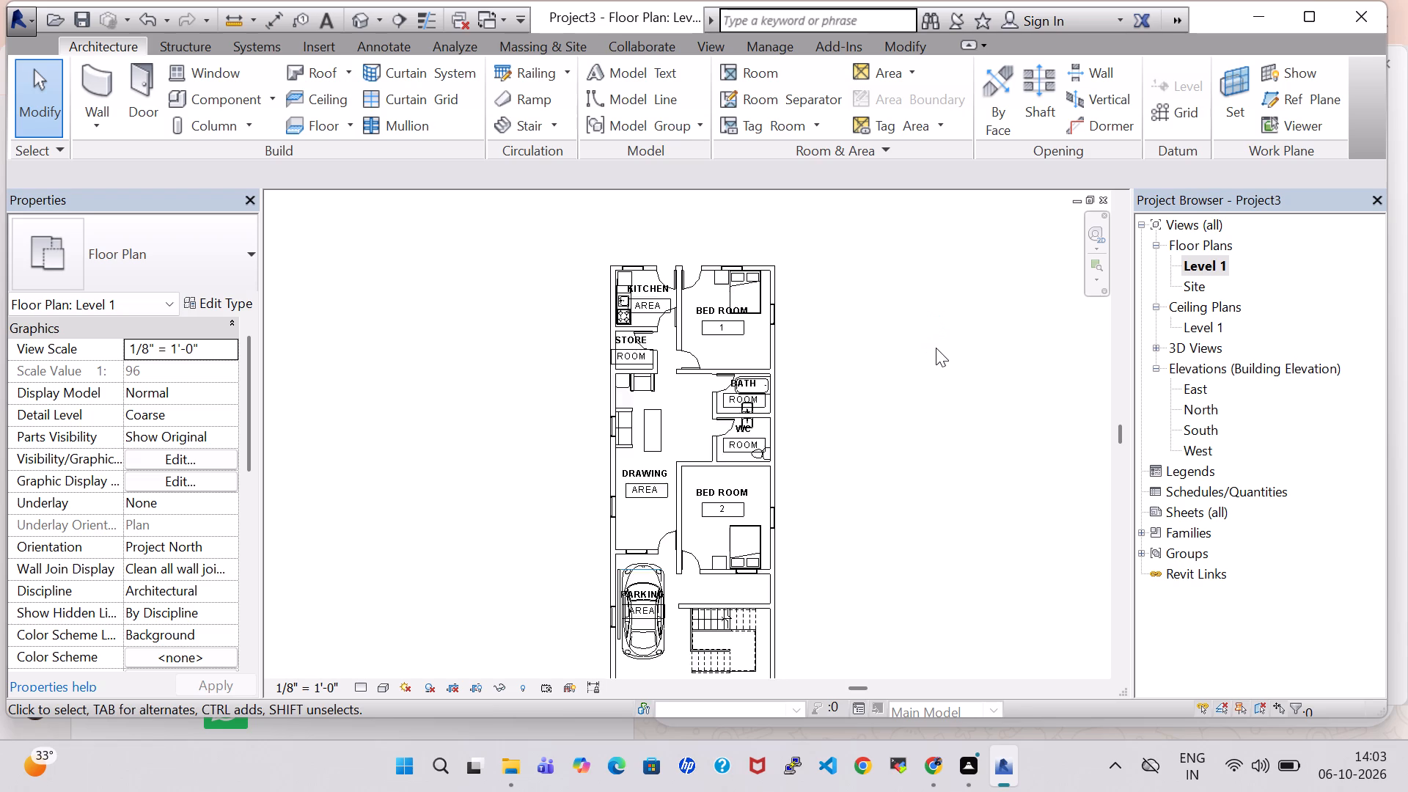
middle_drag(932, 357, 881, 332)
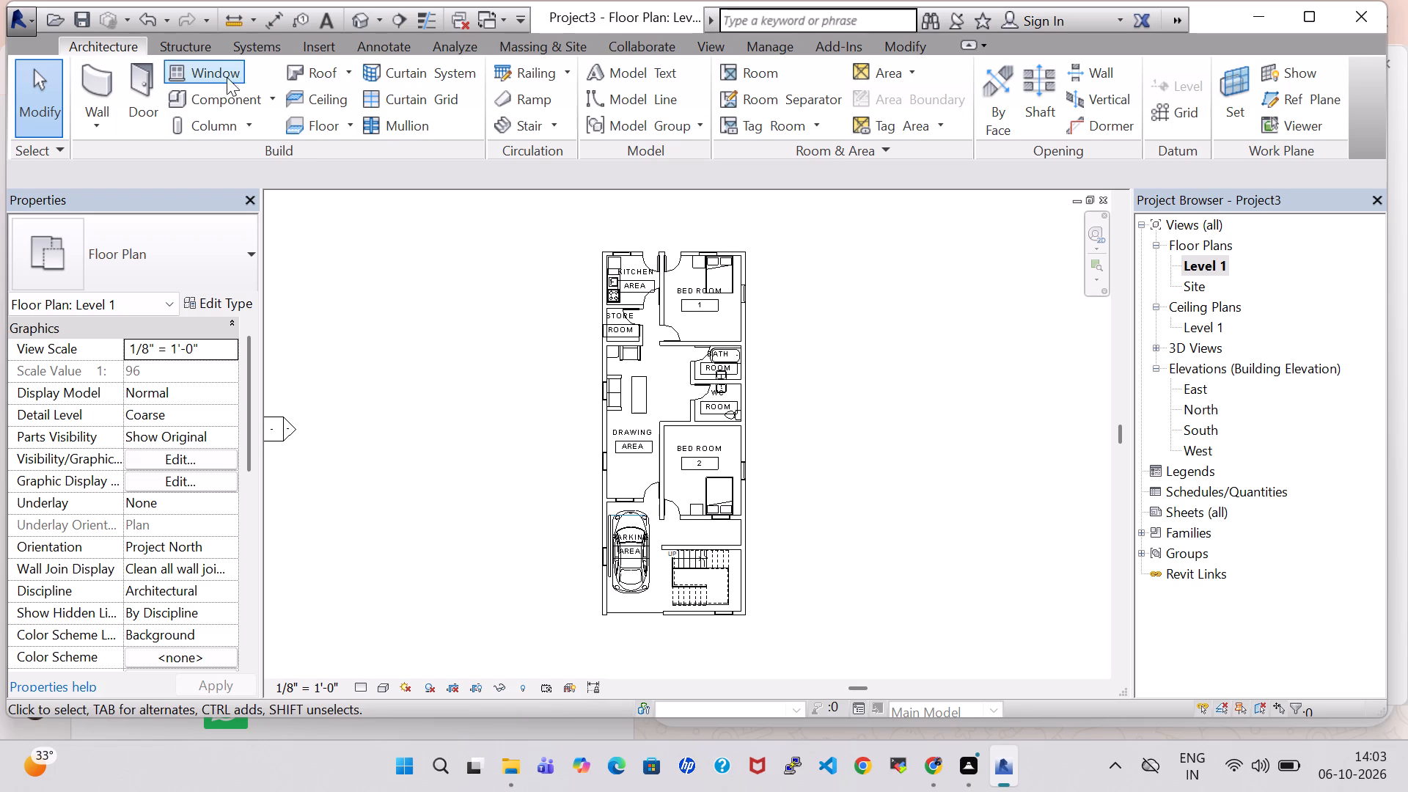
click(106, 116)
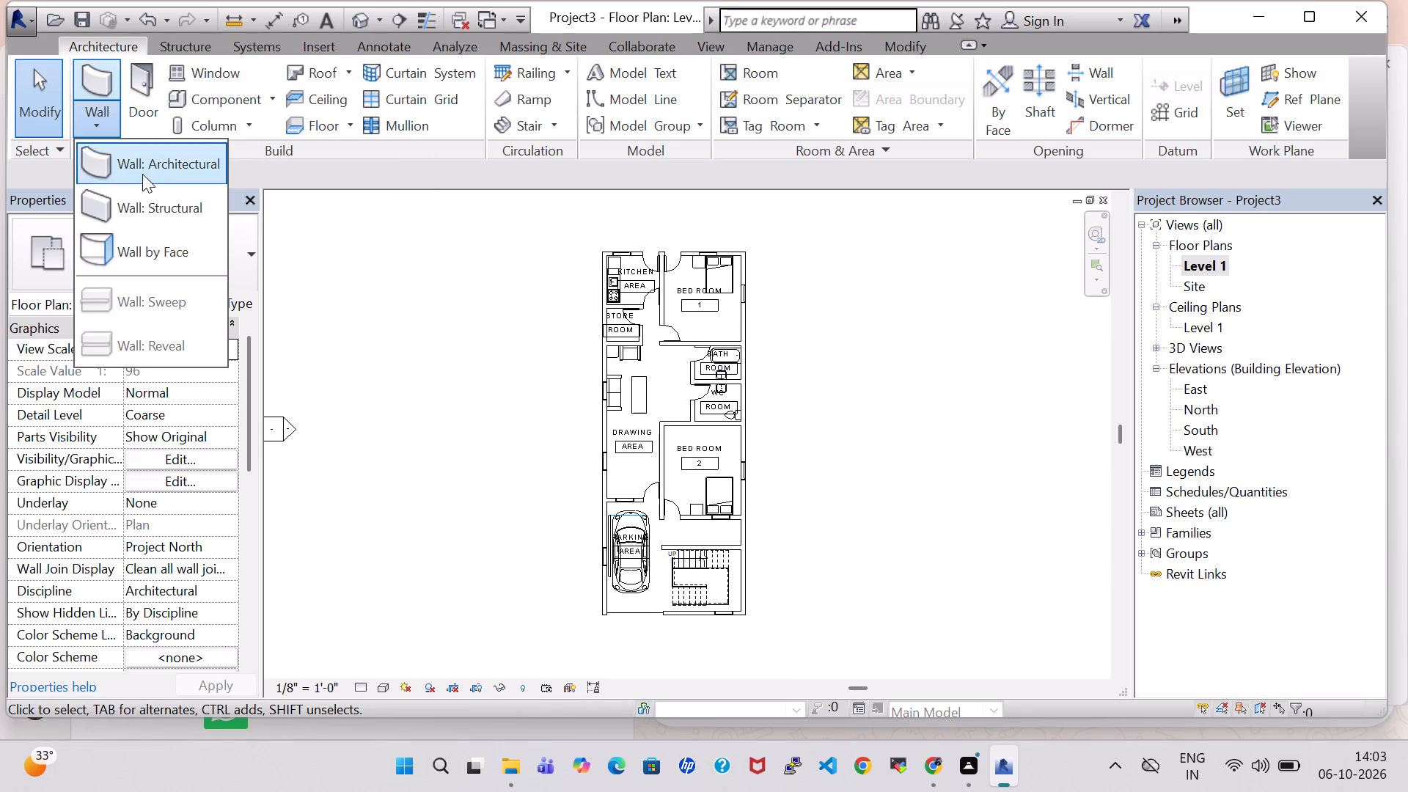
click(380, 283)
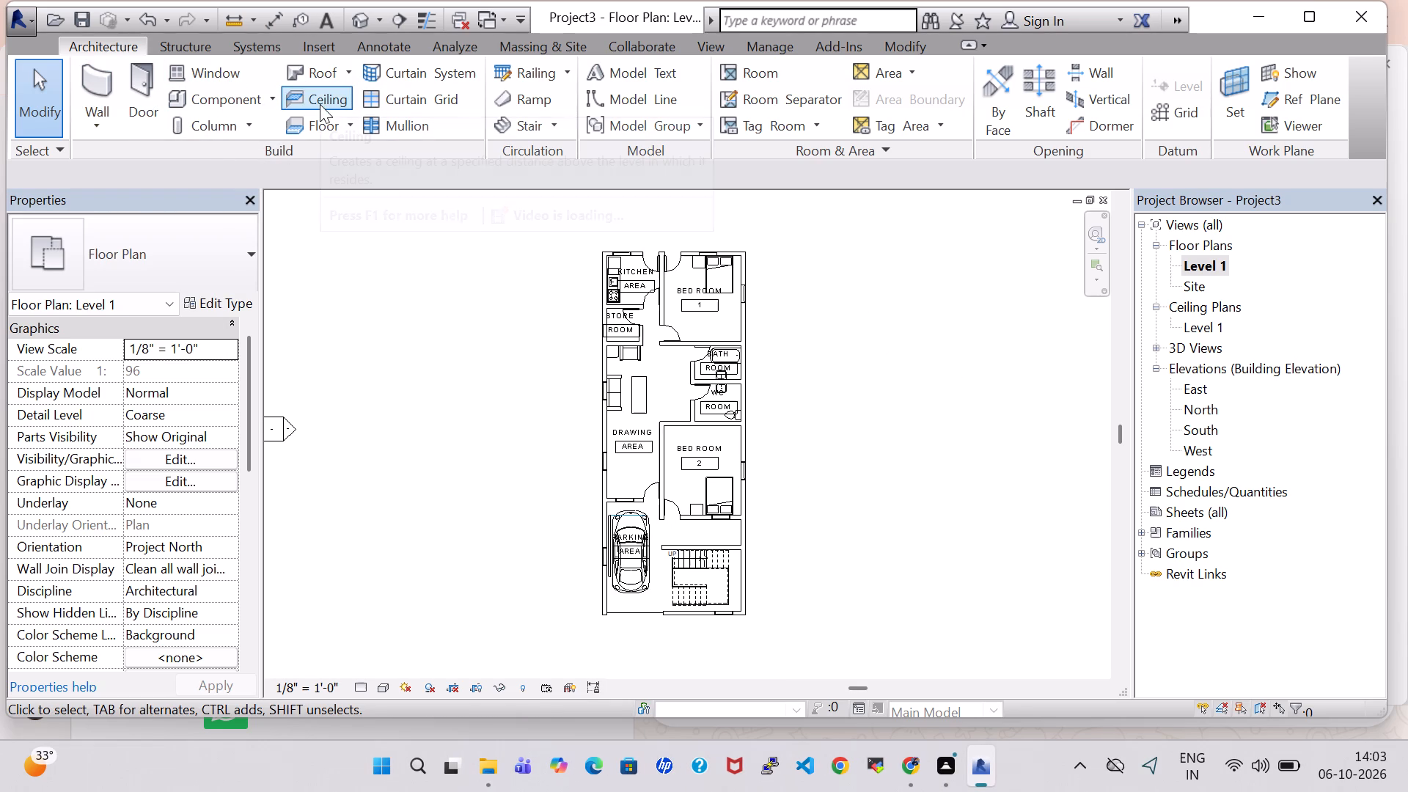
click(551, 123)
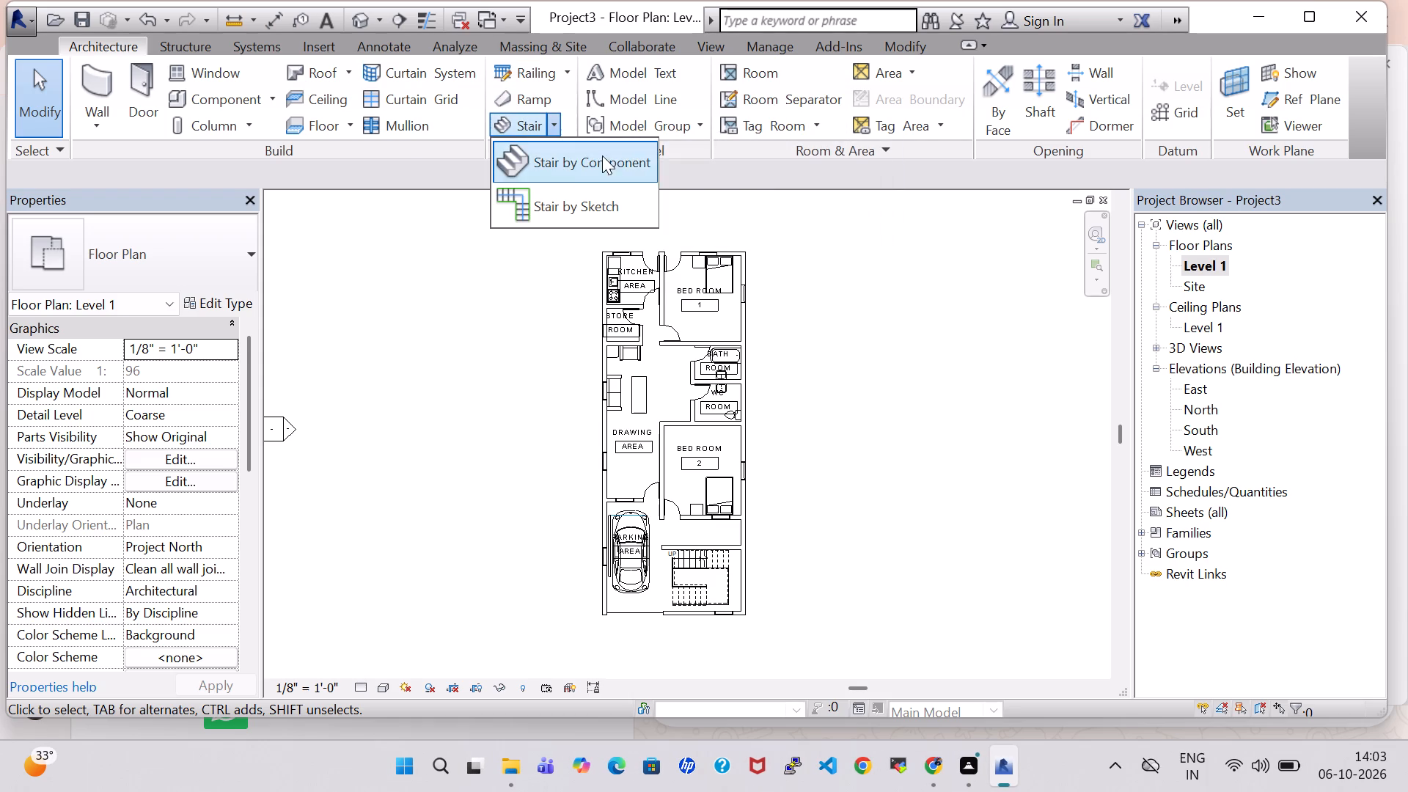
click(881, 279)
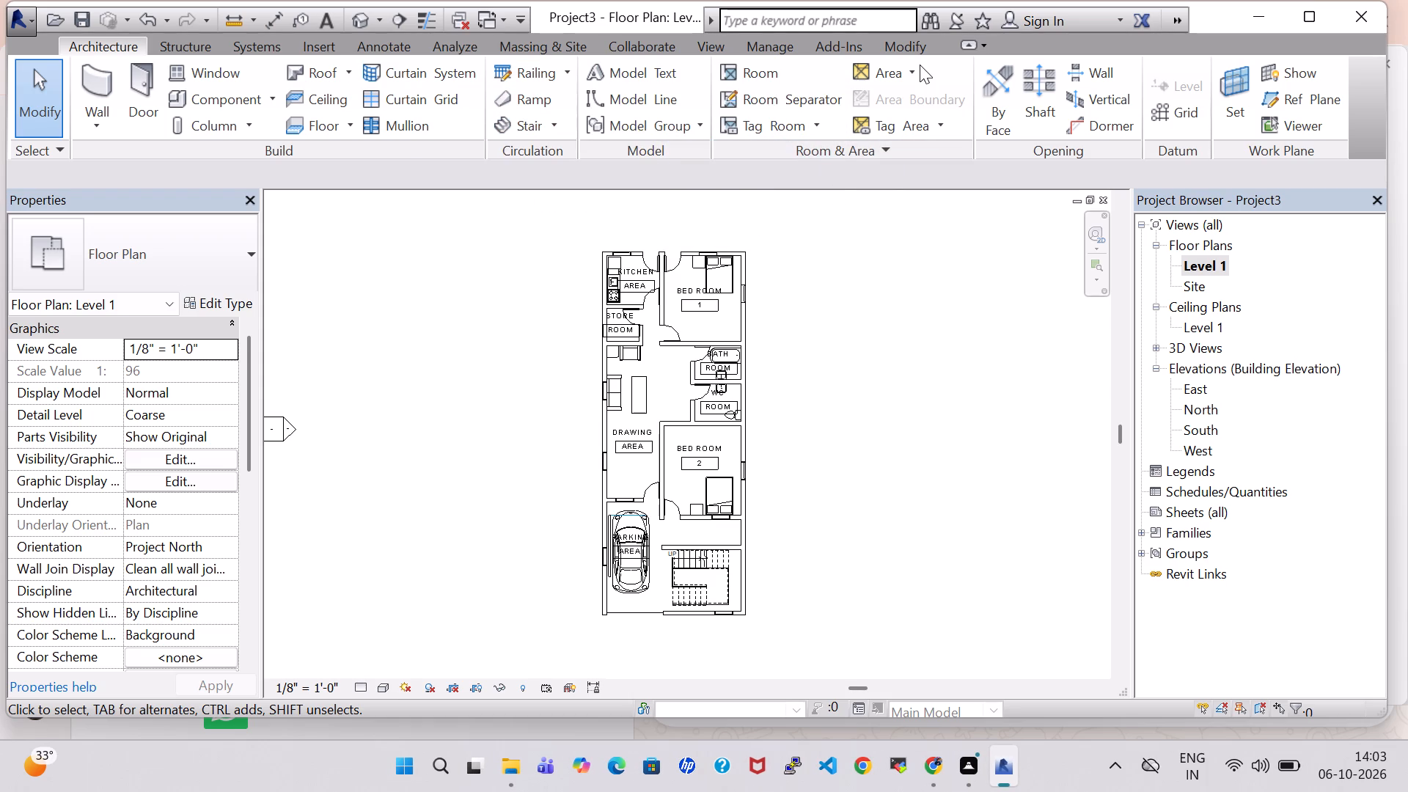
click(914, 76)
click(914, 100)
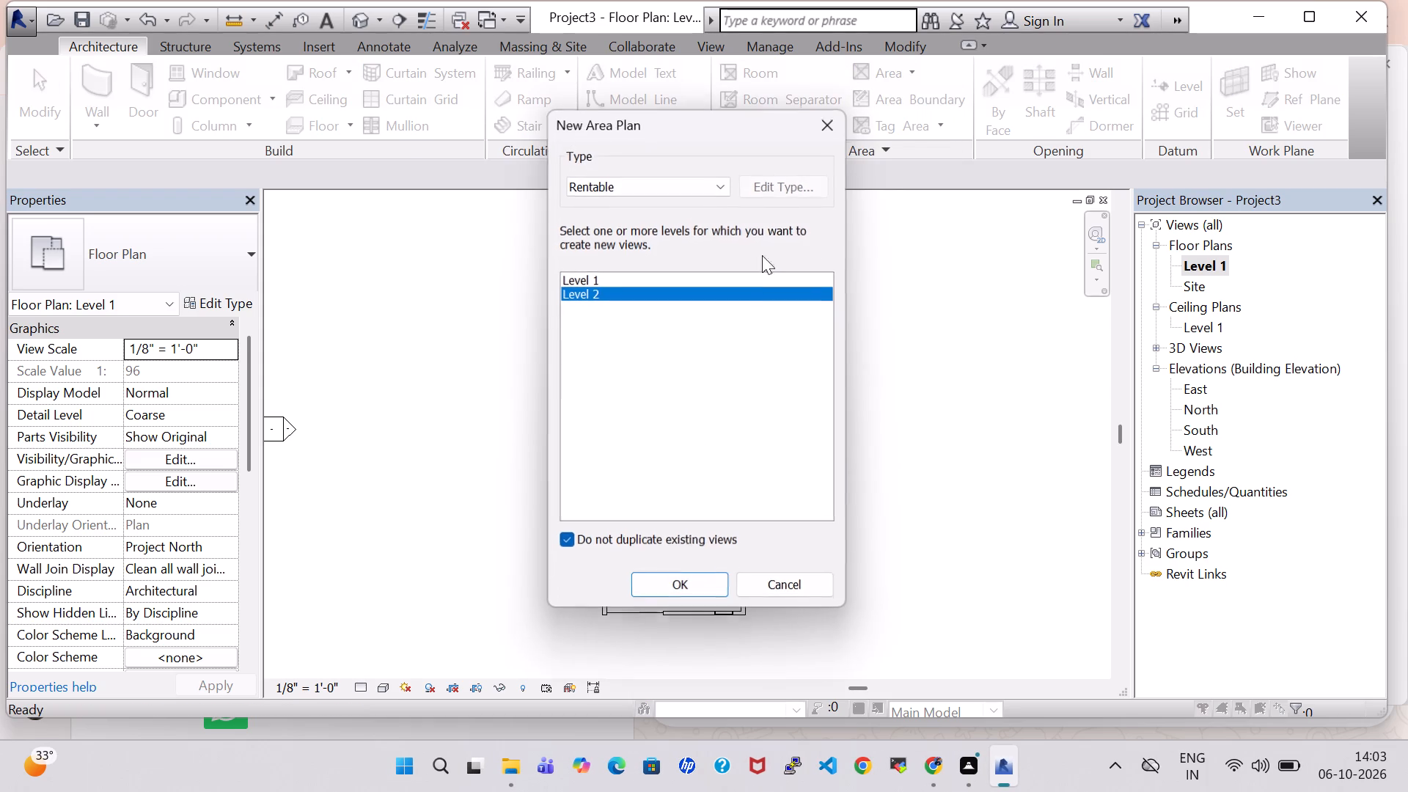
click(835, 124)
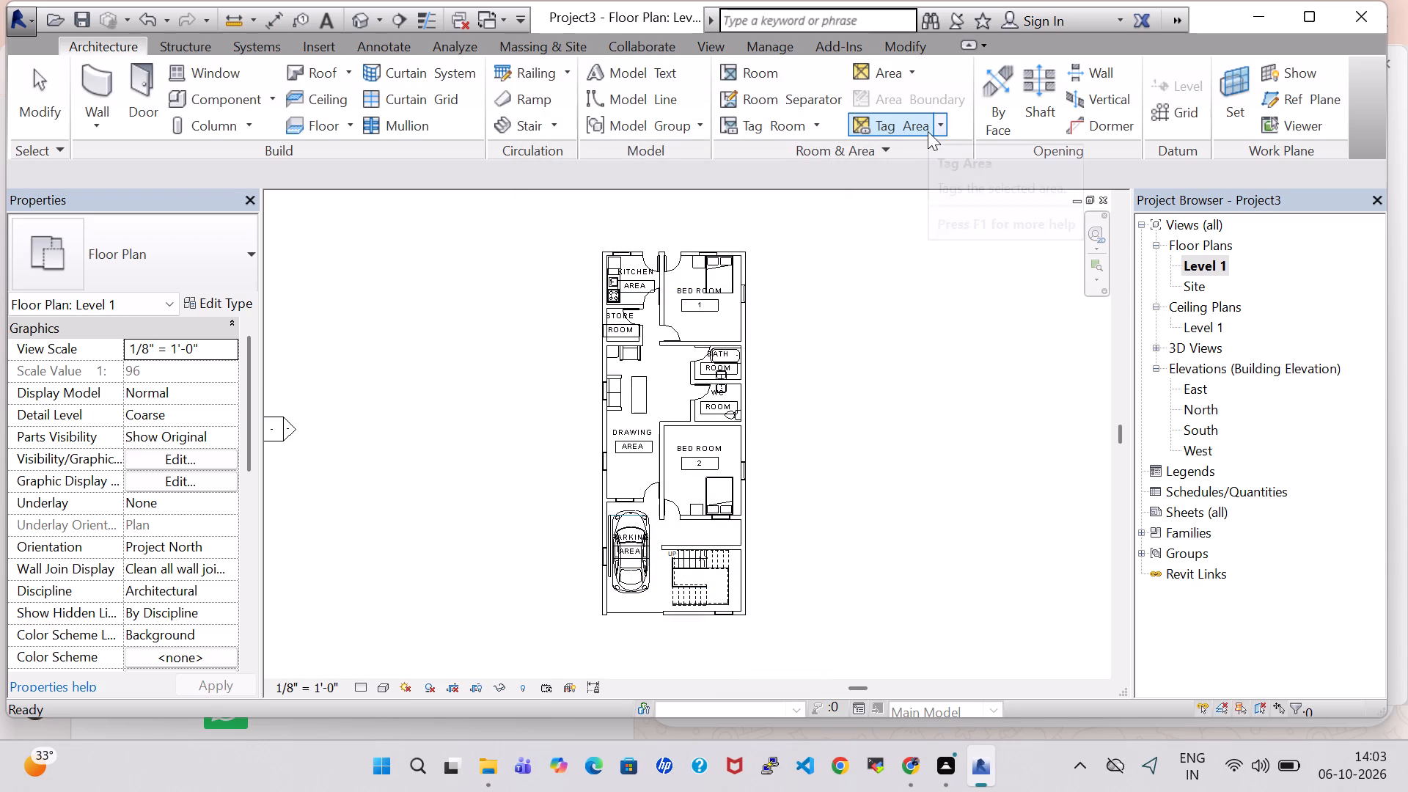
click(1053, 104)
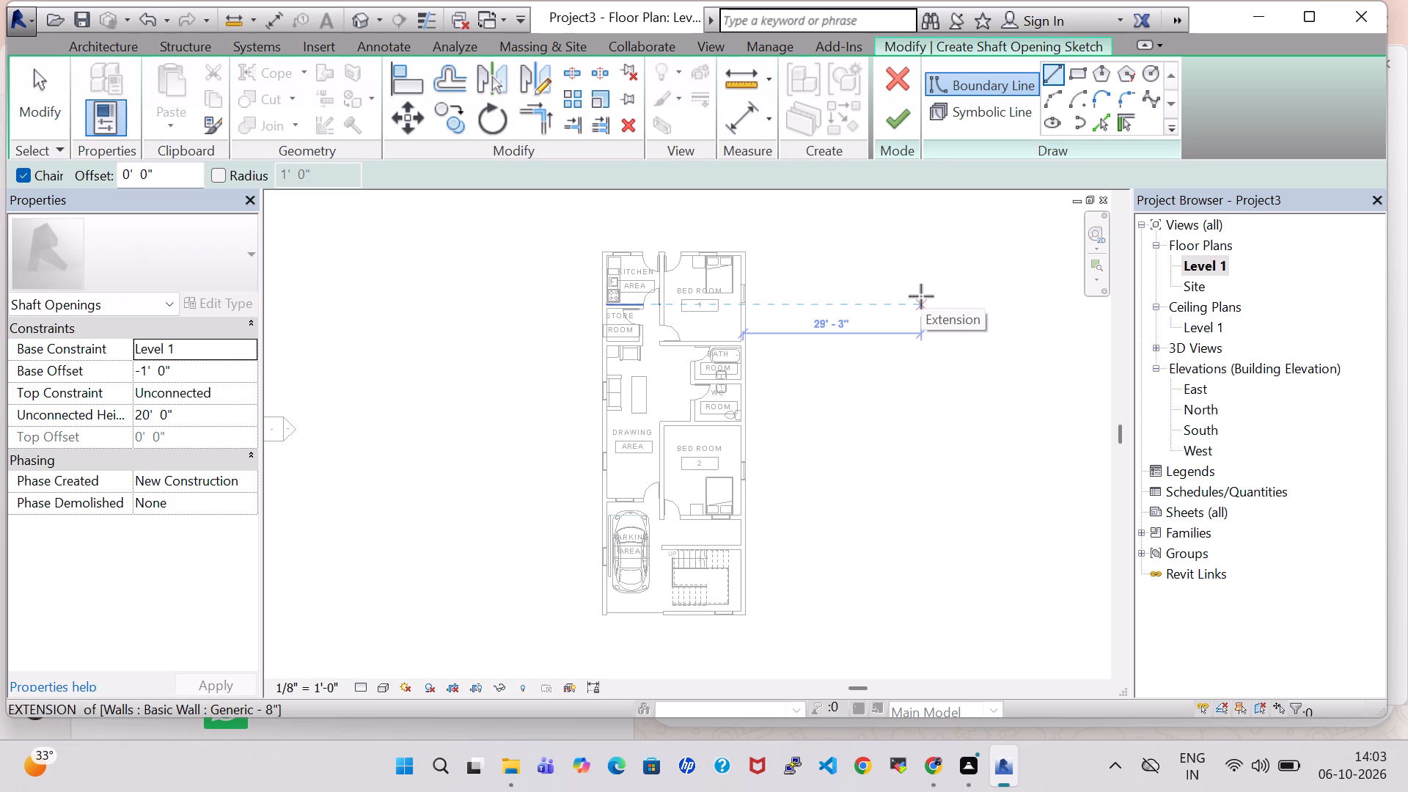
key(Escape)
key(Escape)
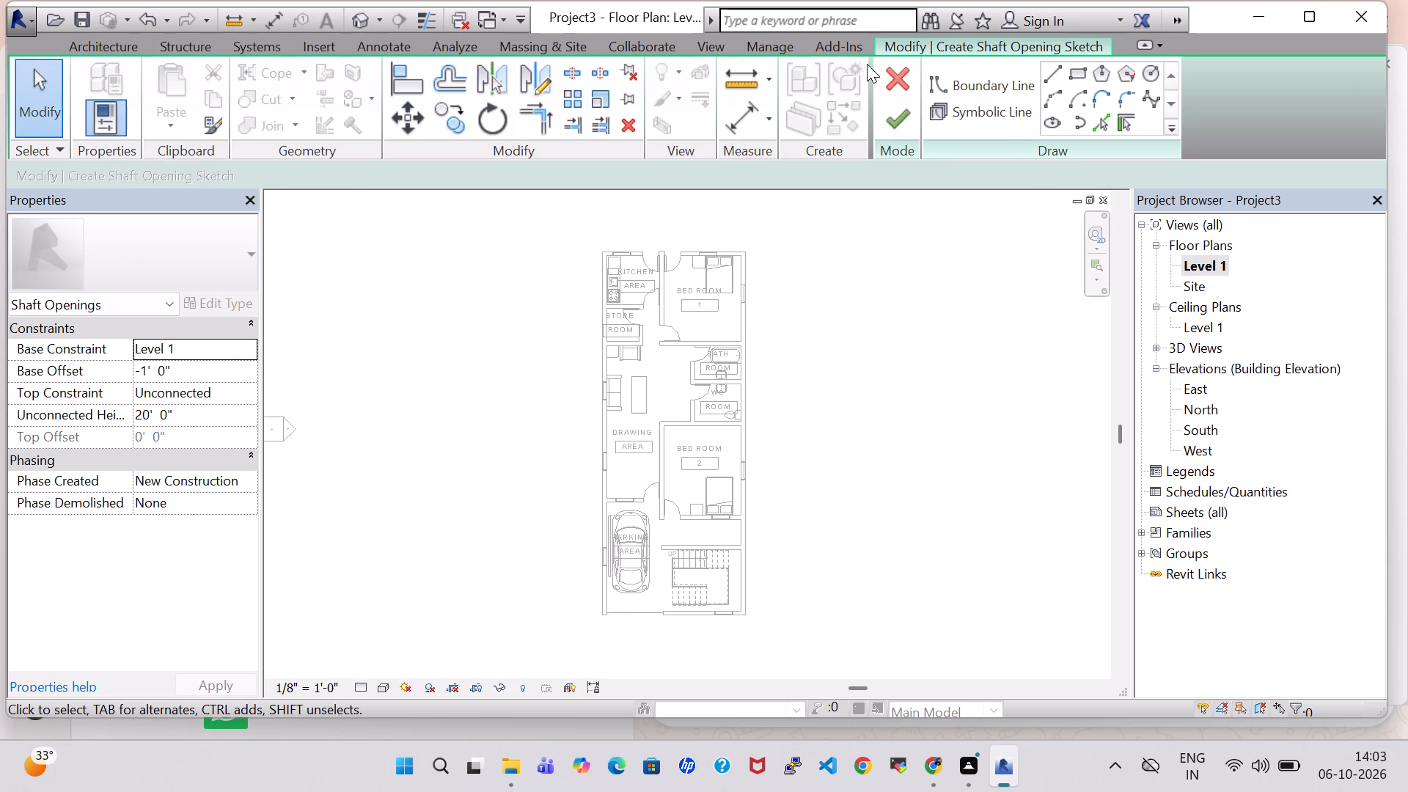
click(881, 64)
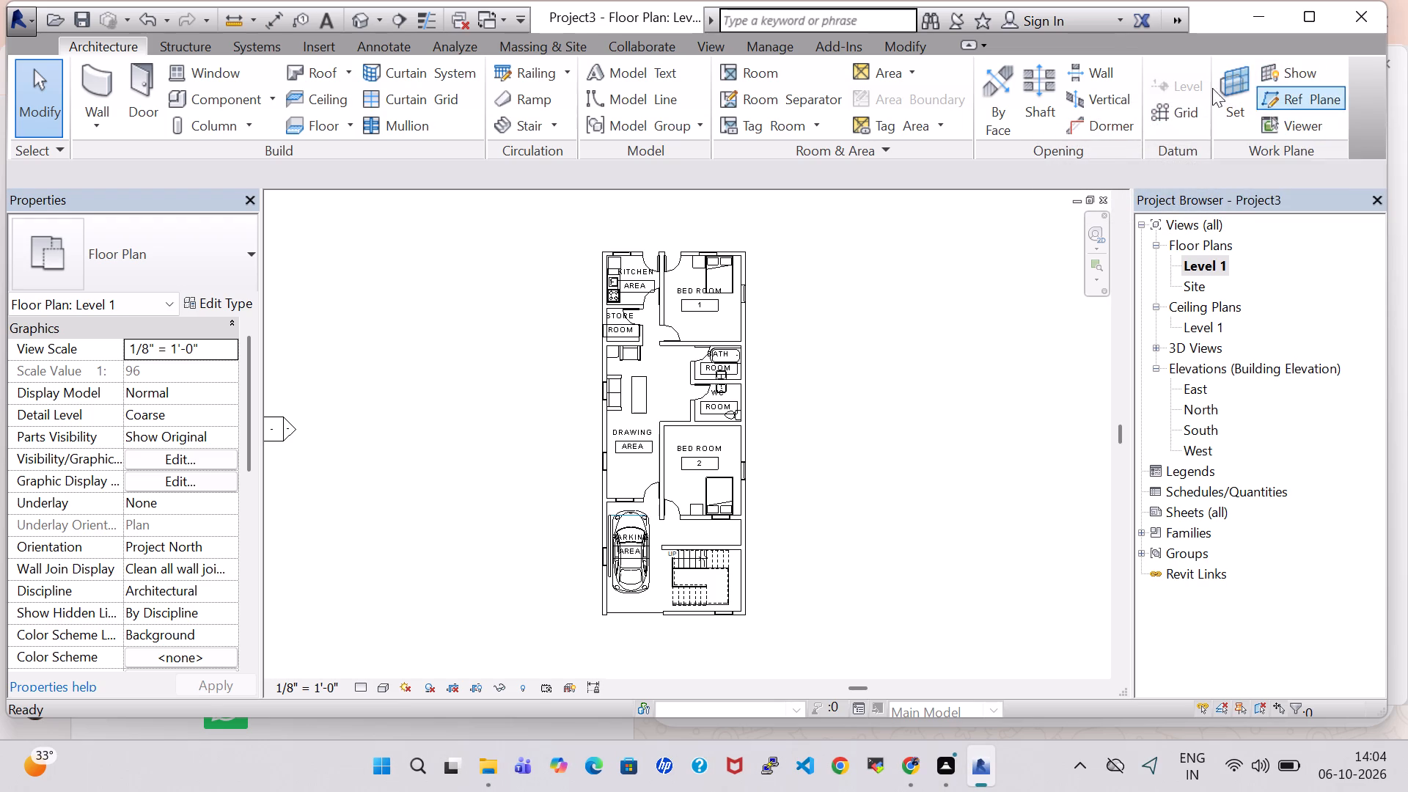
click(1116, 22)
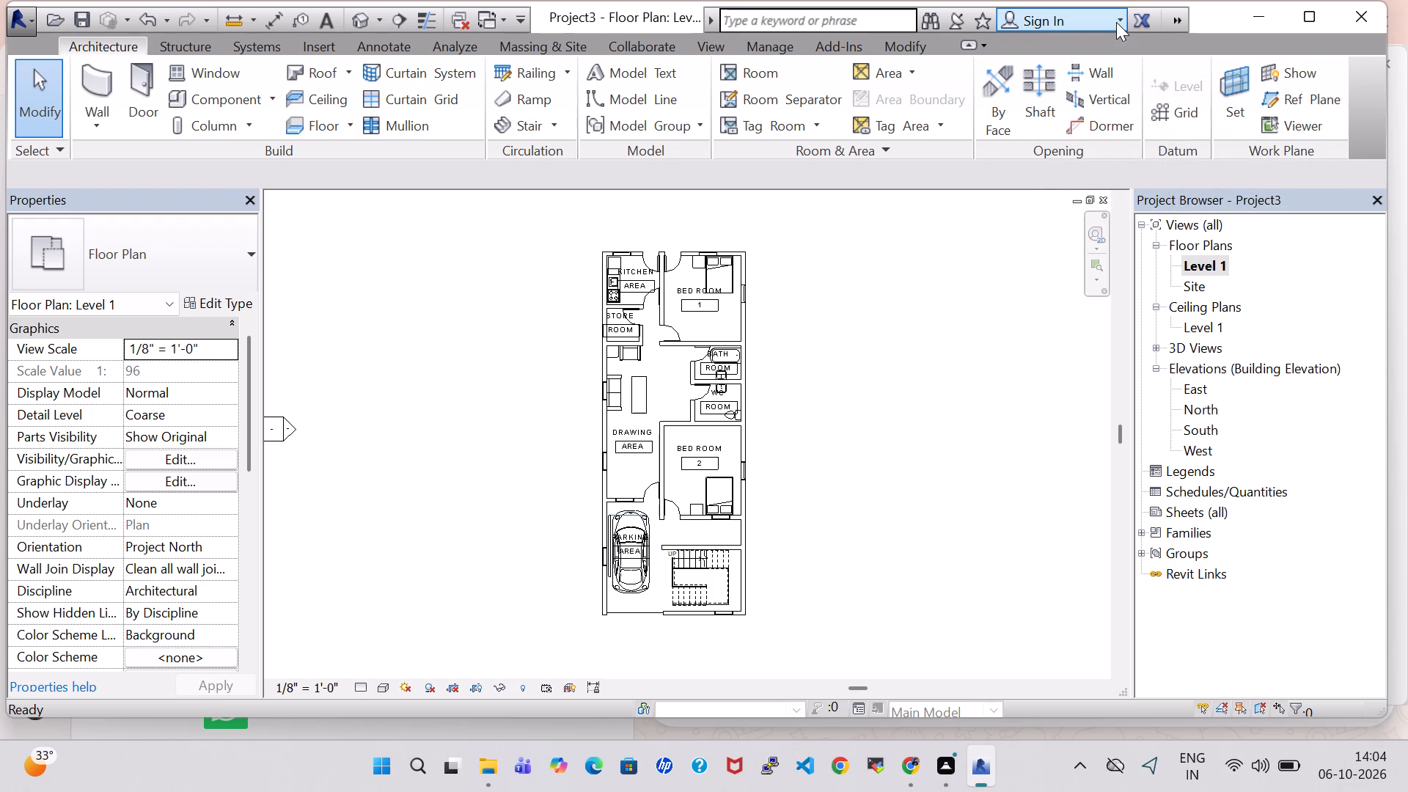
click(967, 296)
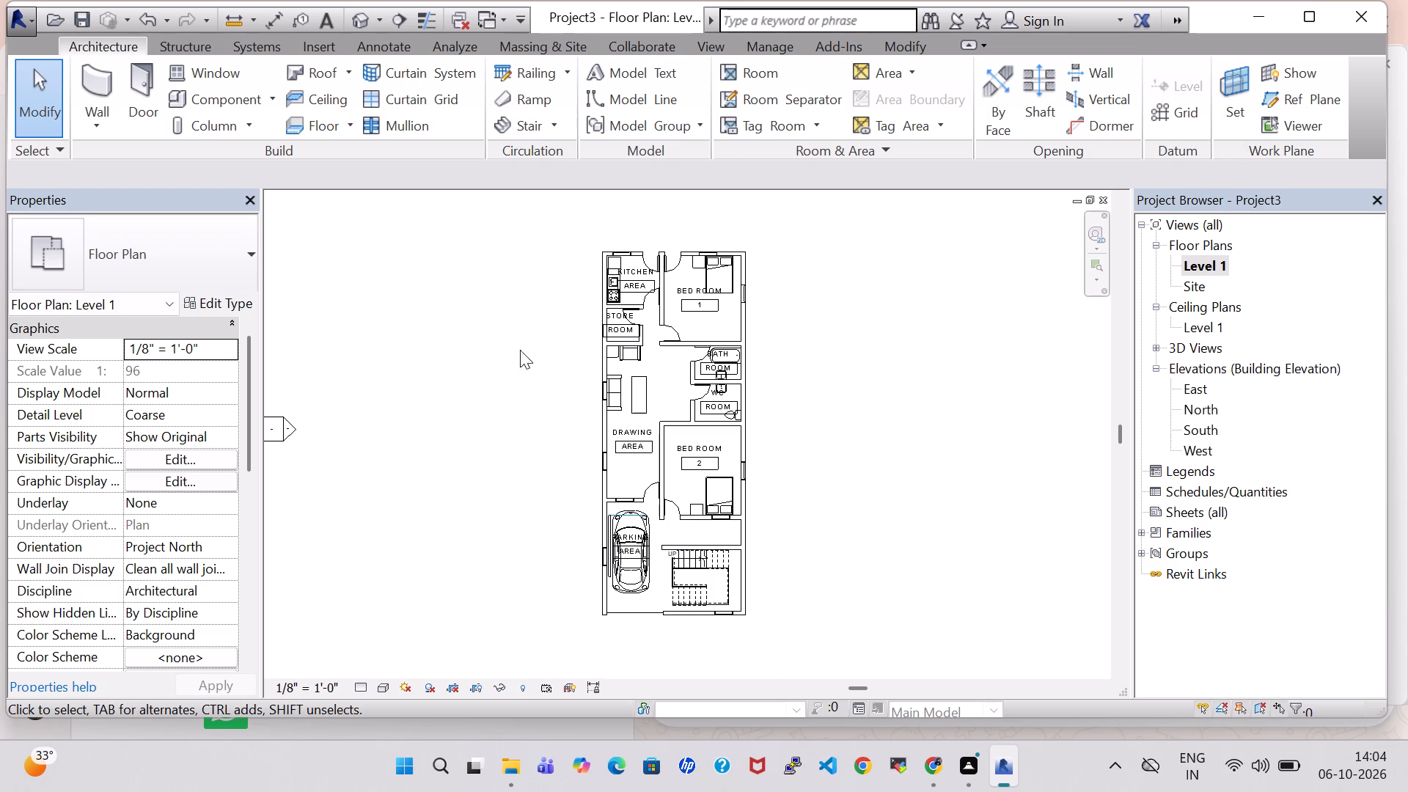
Examine the kitchen, store, Bed Room 1 and bath area, and the overall Level 1 floor plan.
scroll(664, 323, up, 5)
click(978, 330)
middle_drag(950, 328, 974, 449)
scroll(945, 416, up, 3)
click(945, 427)
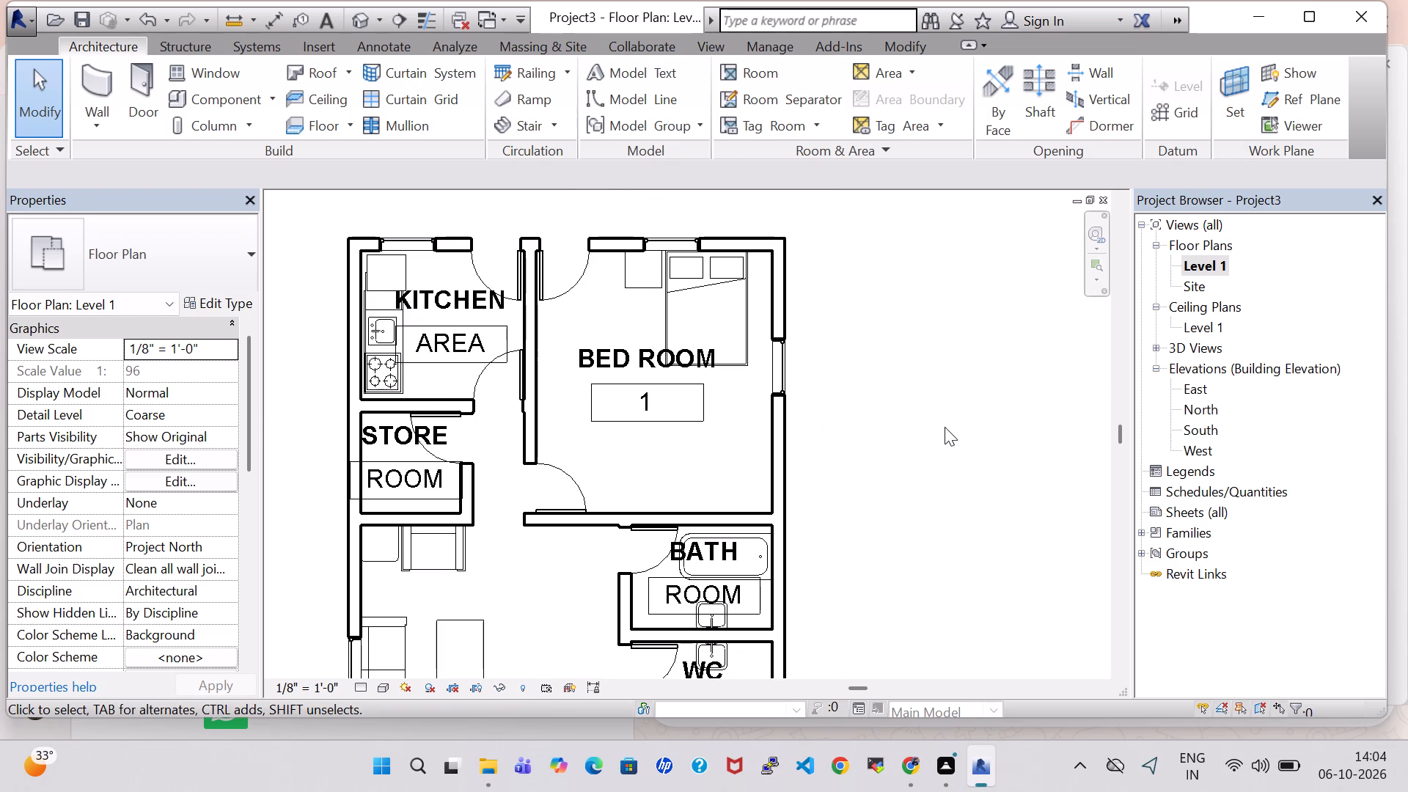
scroll(945, 427, down, 3)
middle_drag(945, 427, 936, 351)
scroll(933, 337, down, 3)
middle_drag(969, 491, 925, 439)
scroll(925, 439, down, 2)
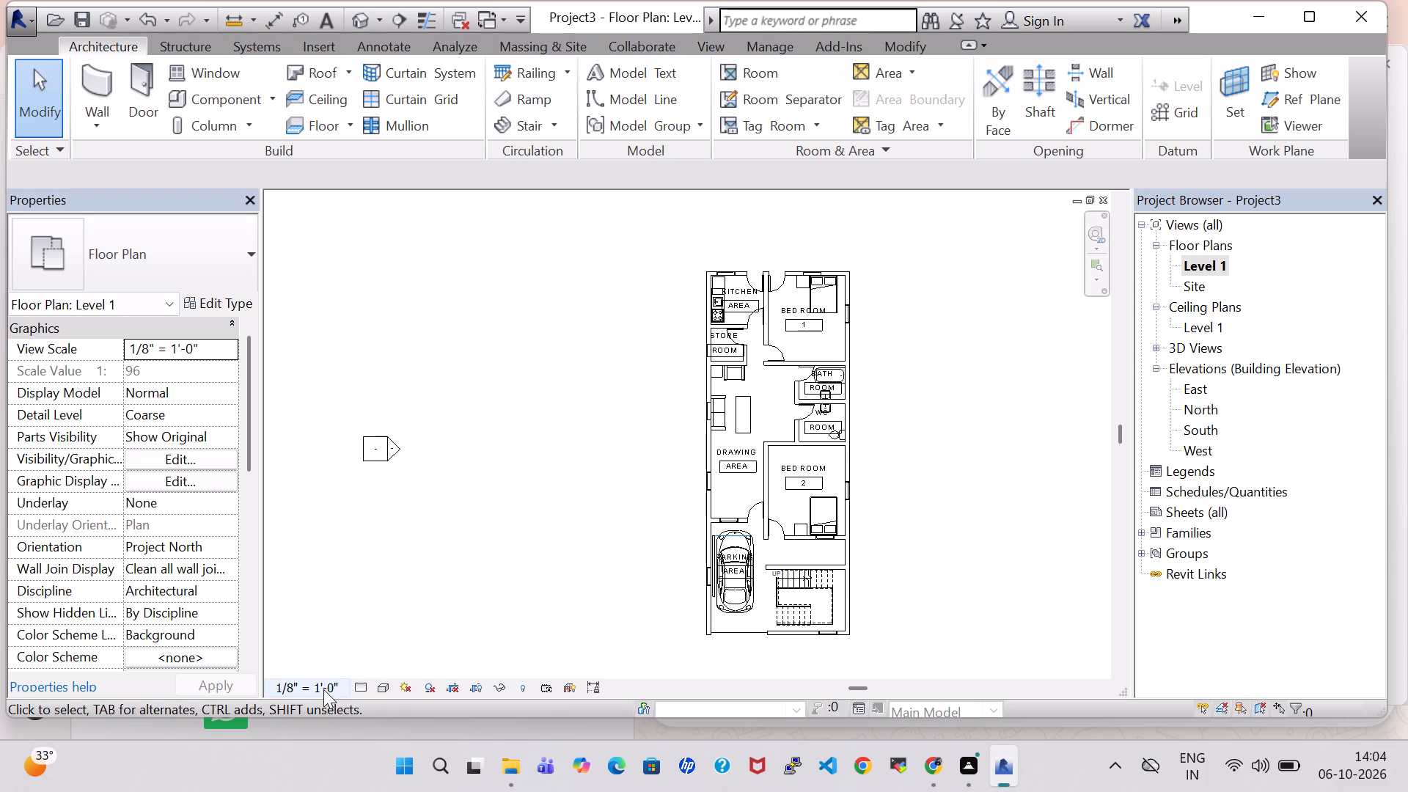
Set the visual style of the Level 1 floor plan to Realistic.
click(381, 695)
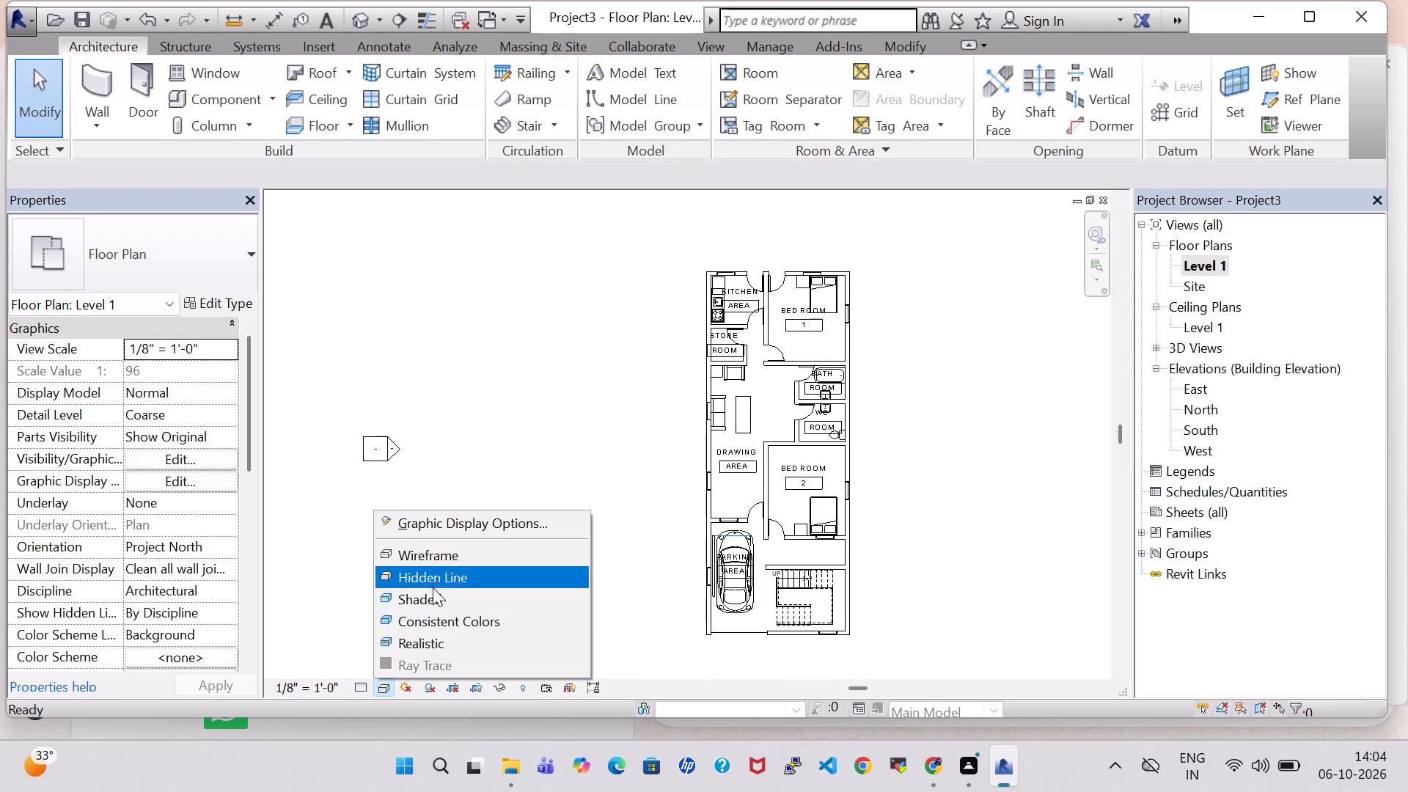
click(448, 637)
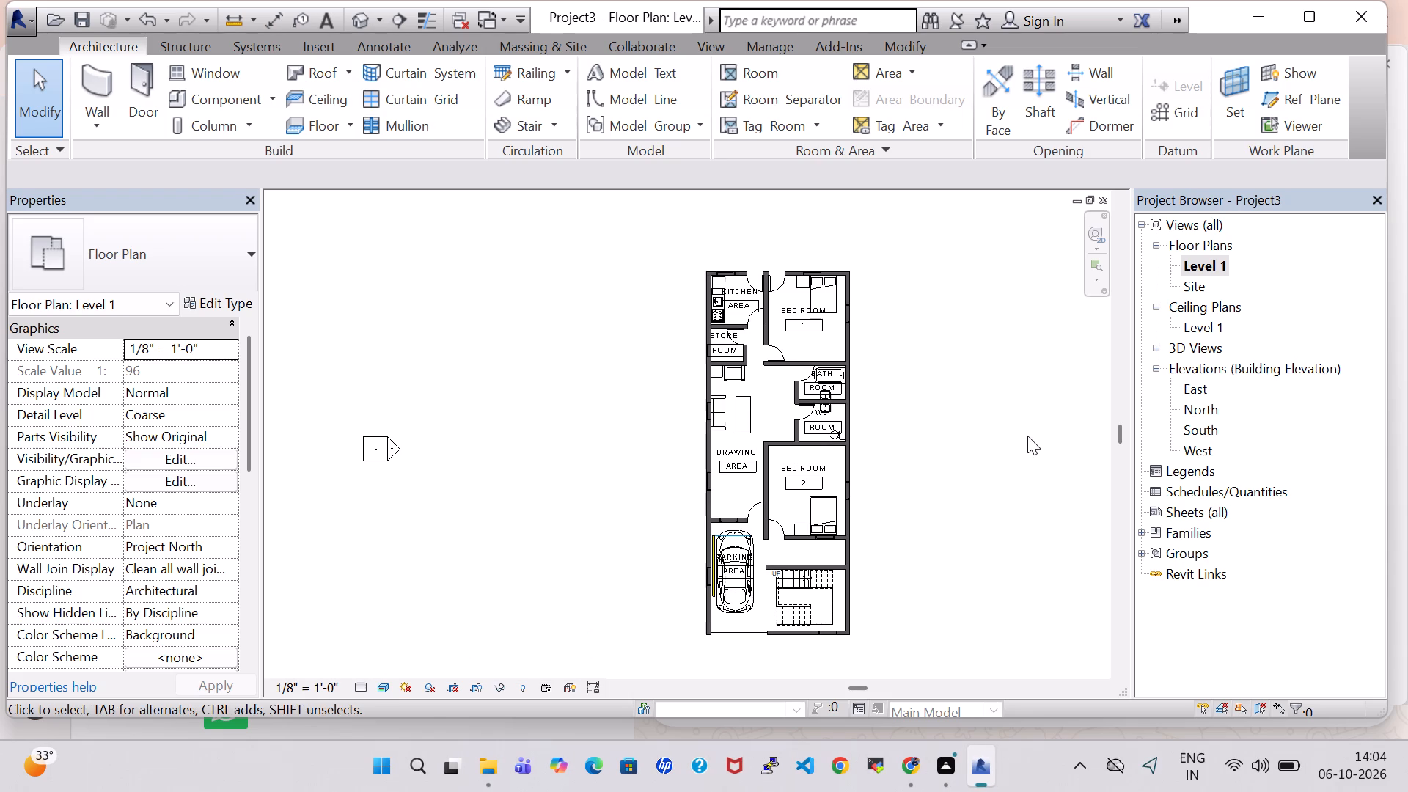
click(1005, 443)
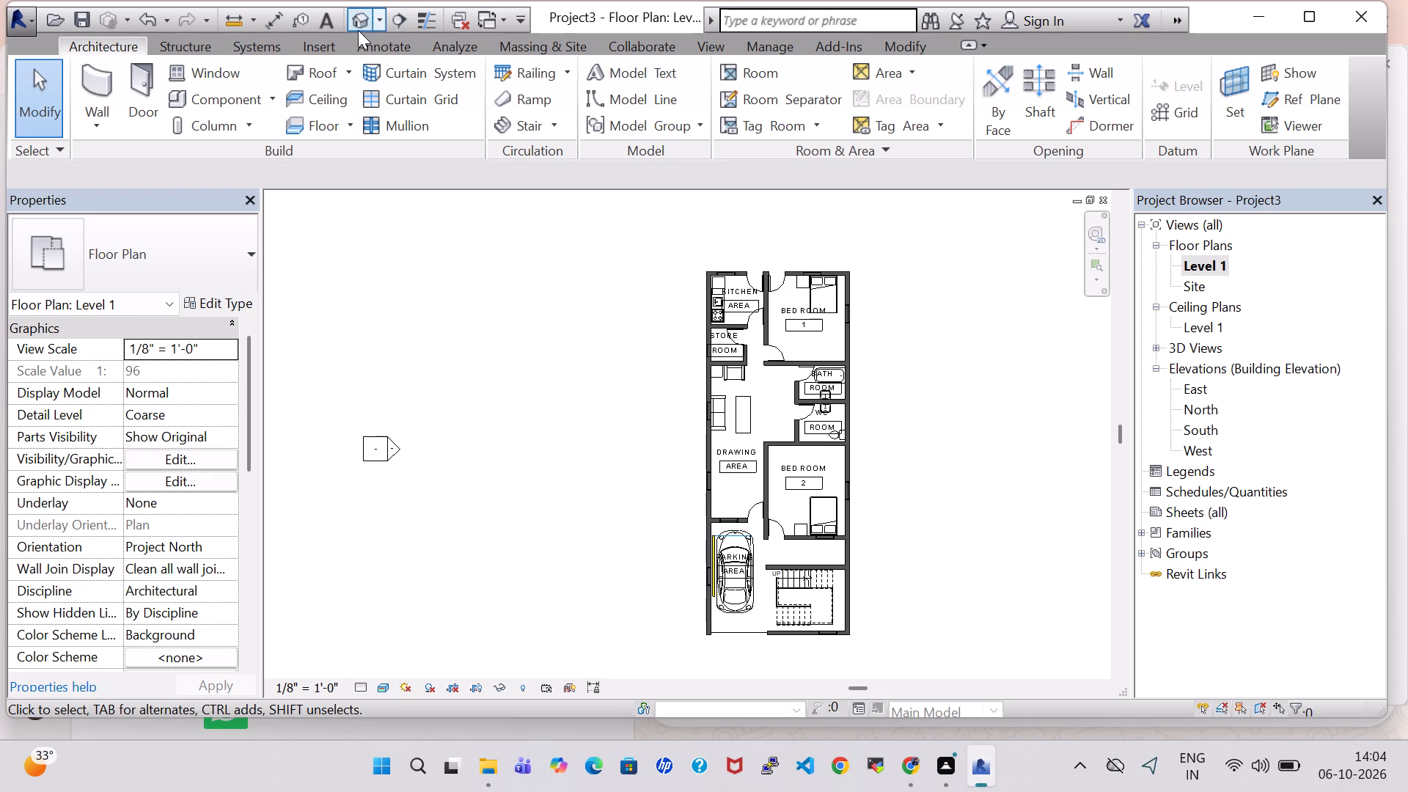
View the house in 3D and inspect its exterior doors and windows, the staircase and the parking area.
click(358, 30)
shift+middle_drag(1032, 517, 992, 556)
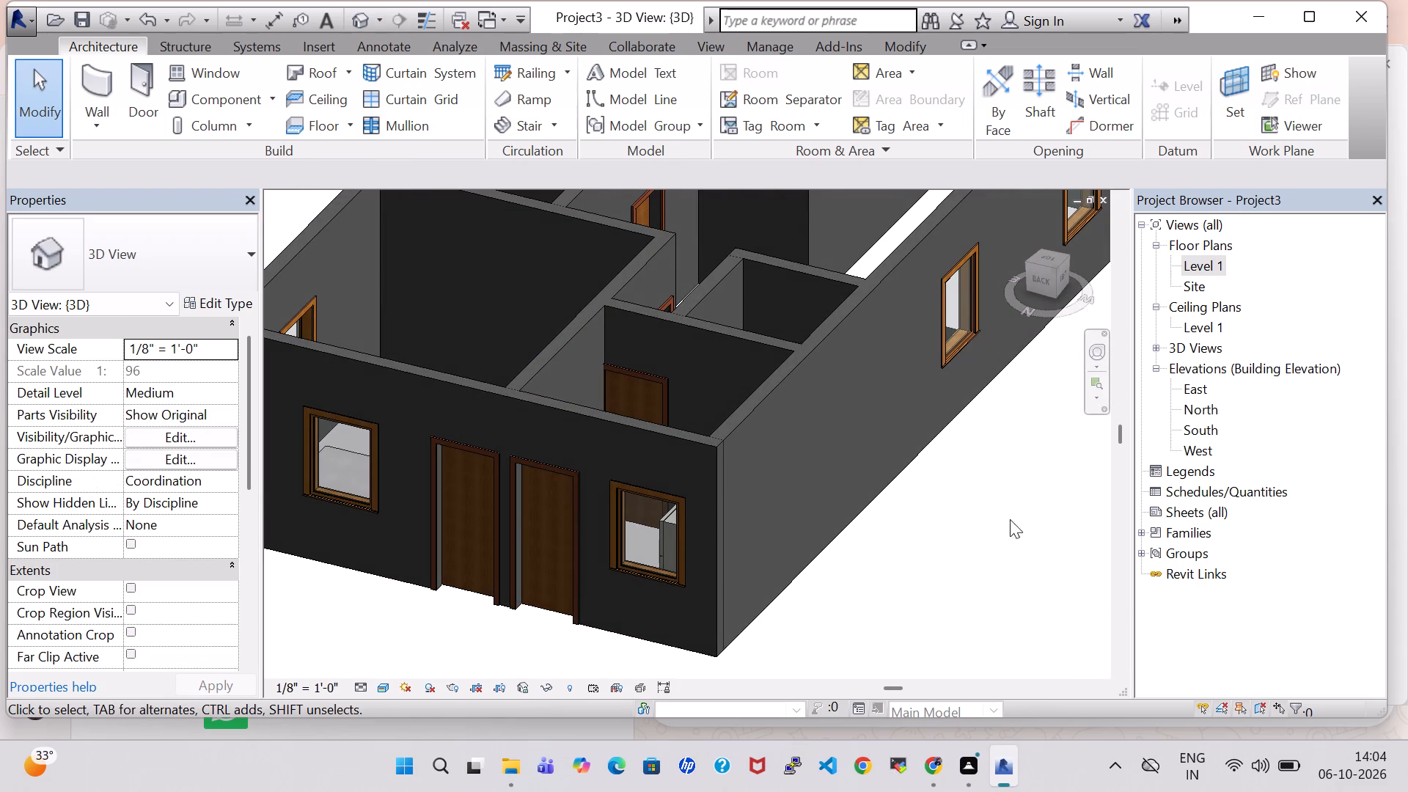
shift+middle_drag(1018, 519, 884, 606)
shift+middle_drag(1004, 580, 780, 519)
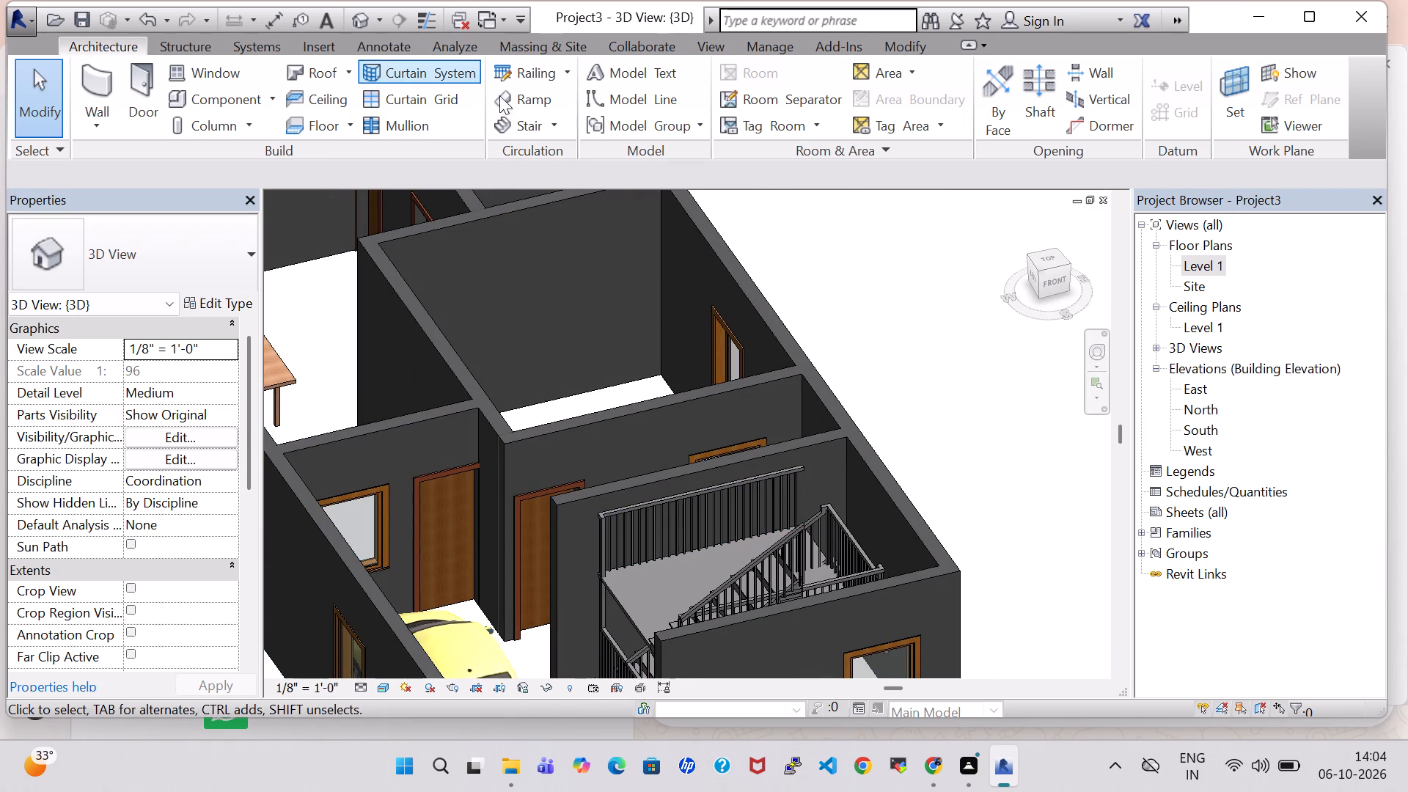
Return to the Level 1 floor plan and examine the drawing area, bath, WC and Bed Room 2.
double_click(1203, 269)
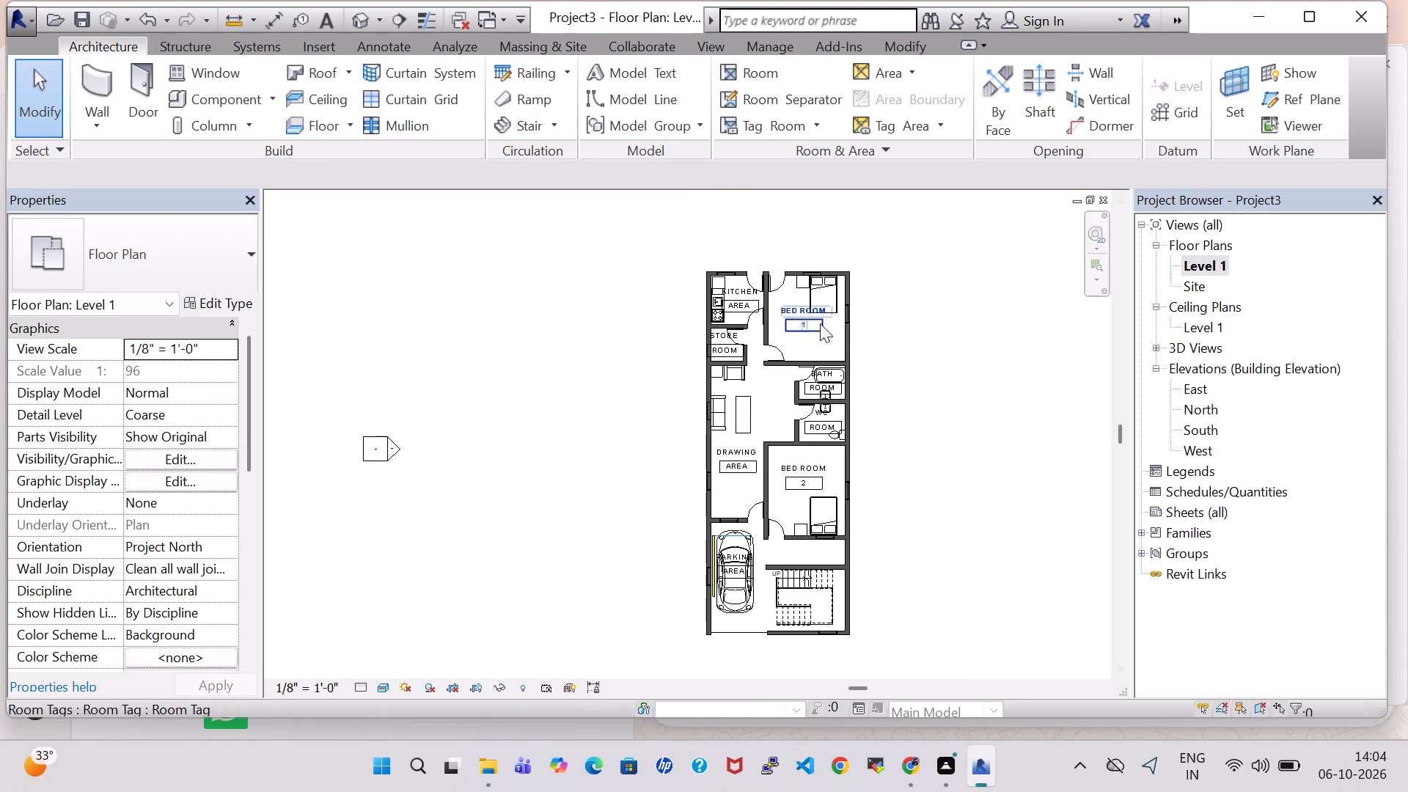
scroll(733, 400, up, 2)
click(945, 392)
scroll(945, 392, up, 4)
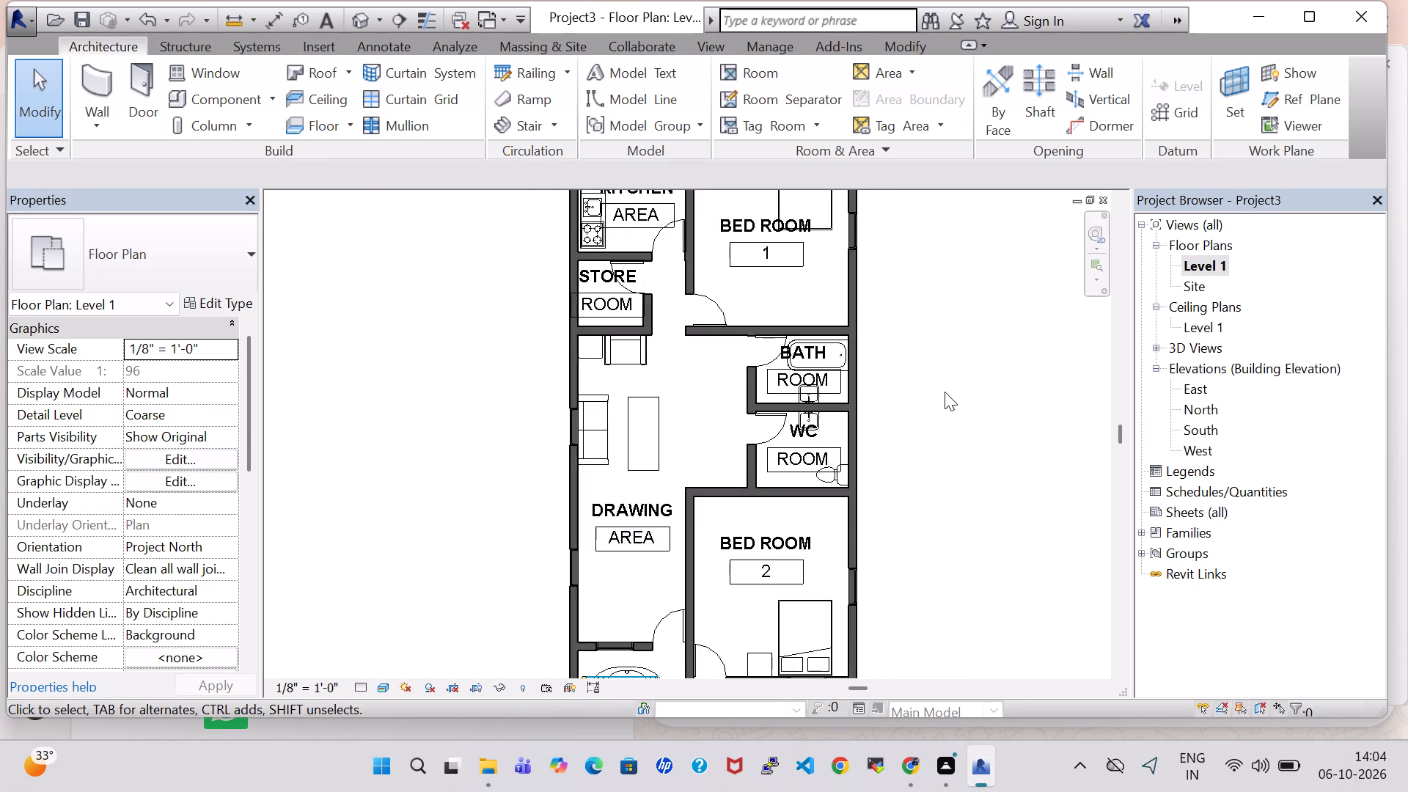
scroll(945, 392, up, 1)
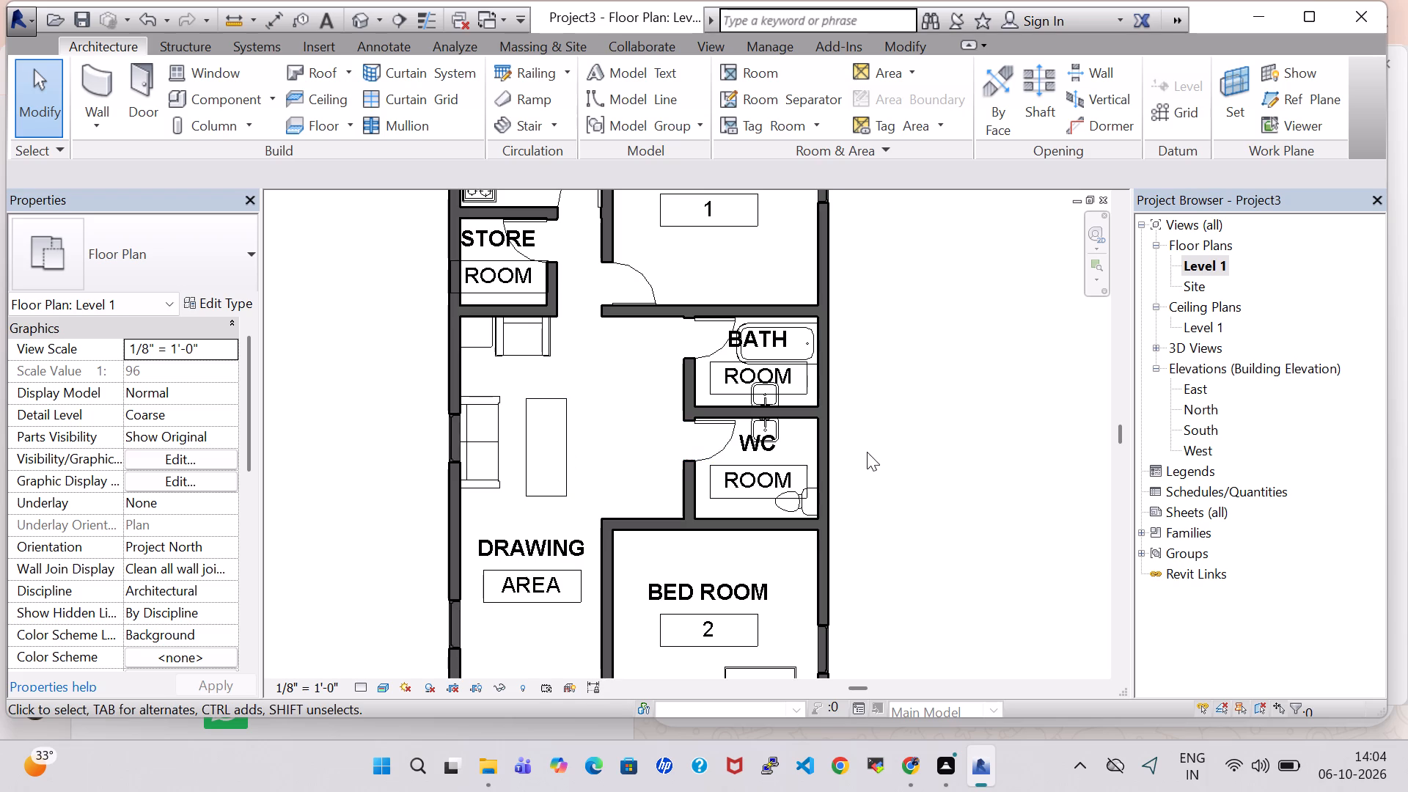
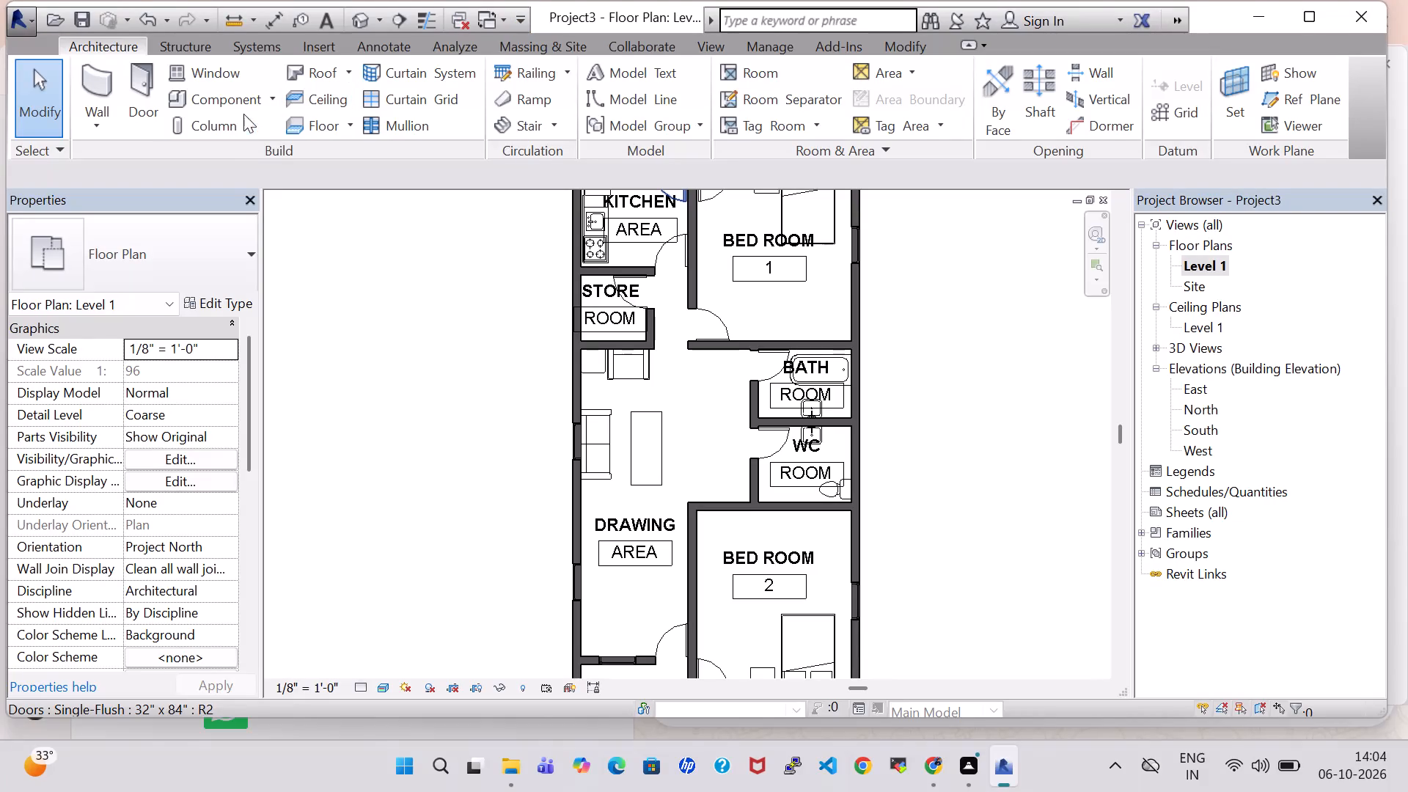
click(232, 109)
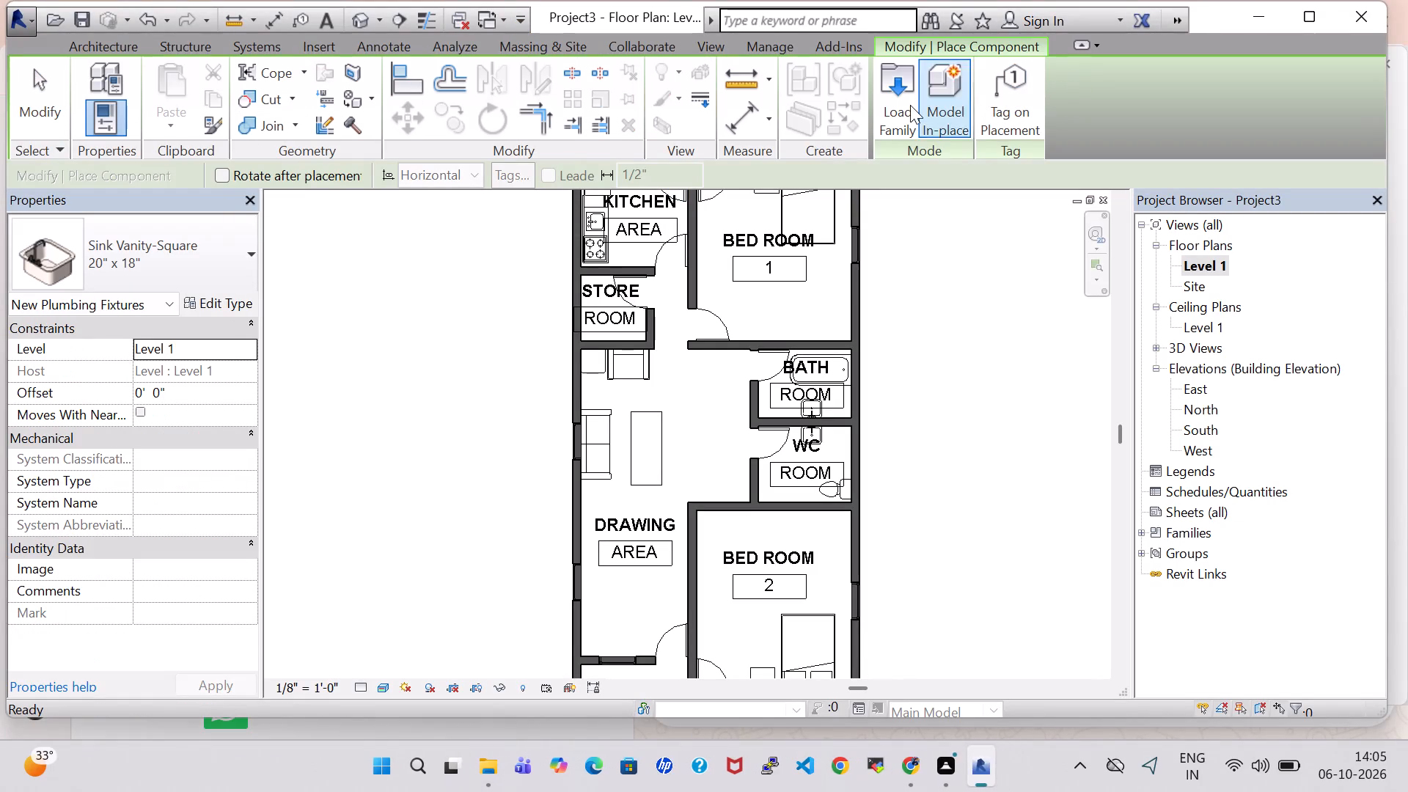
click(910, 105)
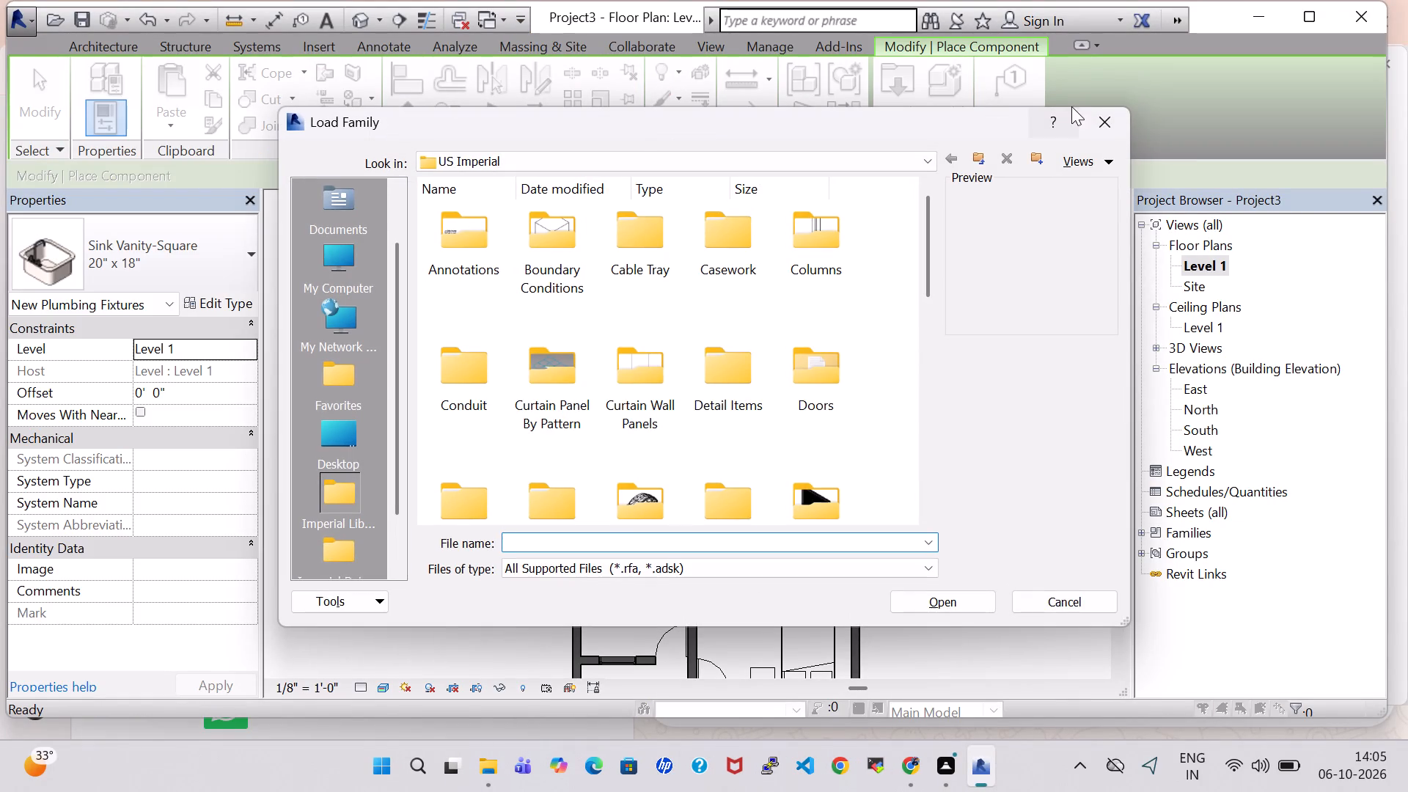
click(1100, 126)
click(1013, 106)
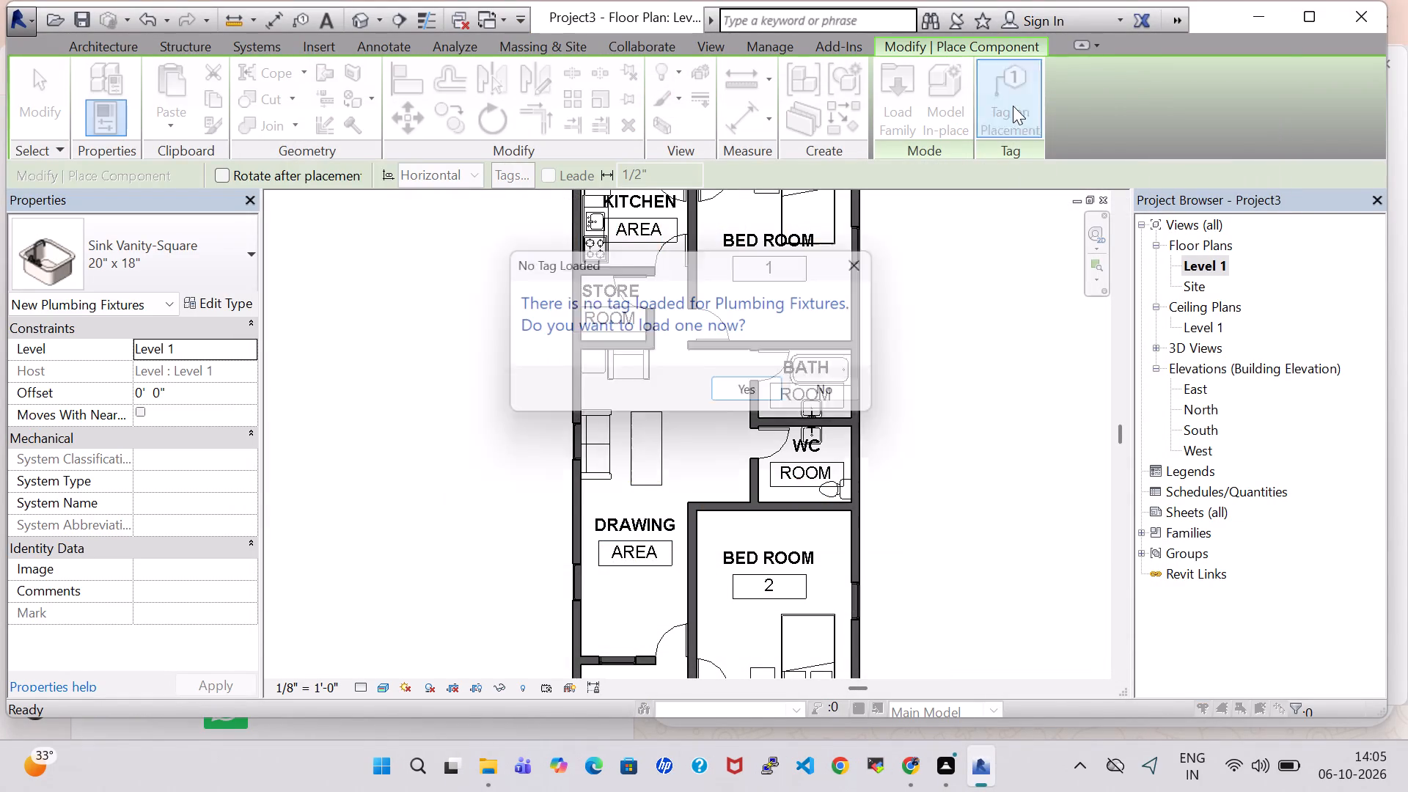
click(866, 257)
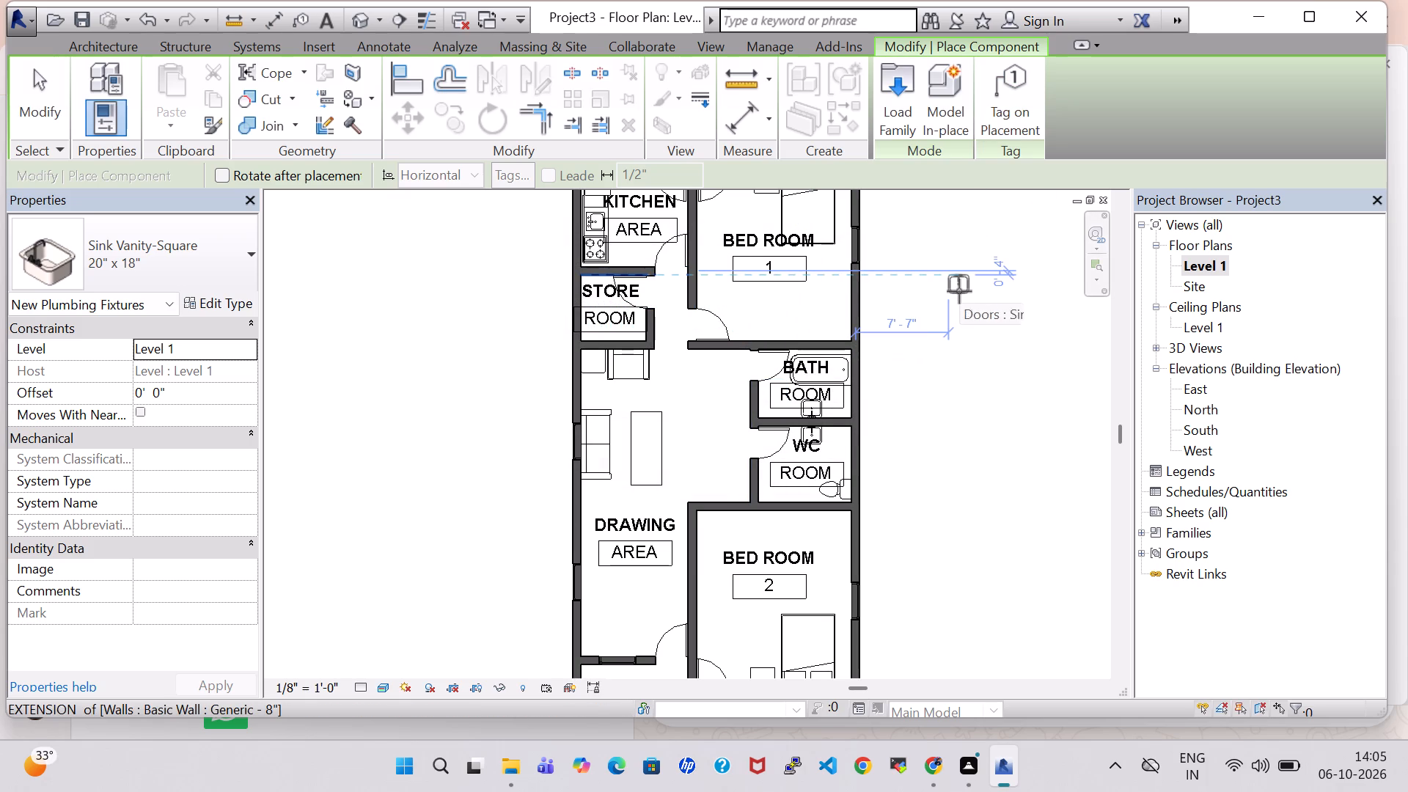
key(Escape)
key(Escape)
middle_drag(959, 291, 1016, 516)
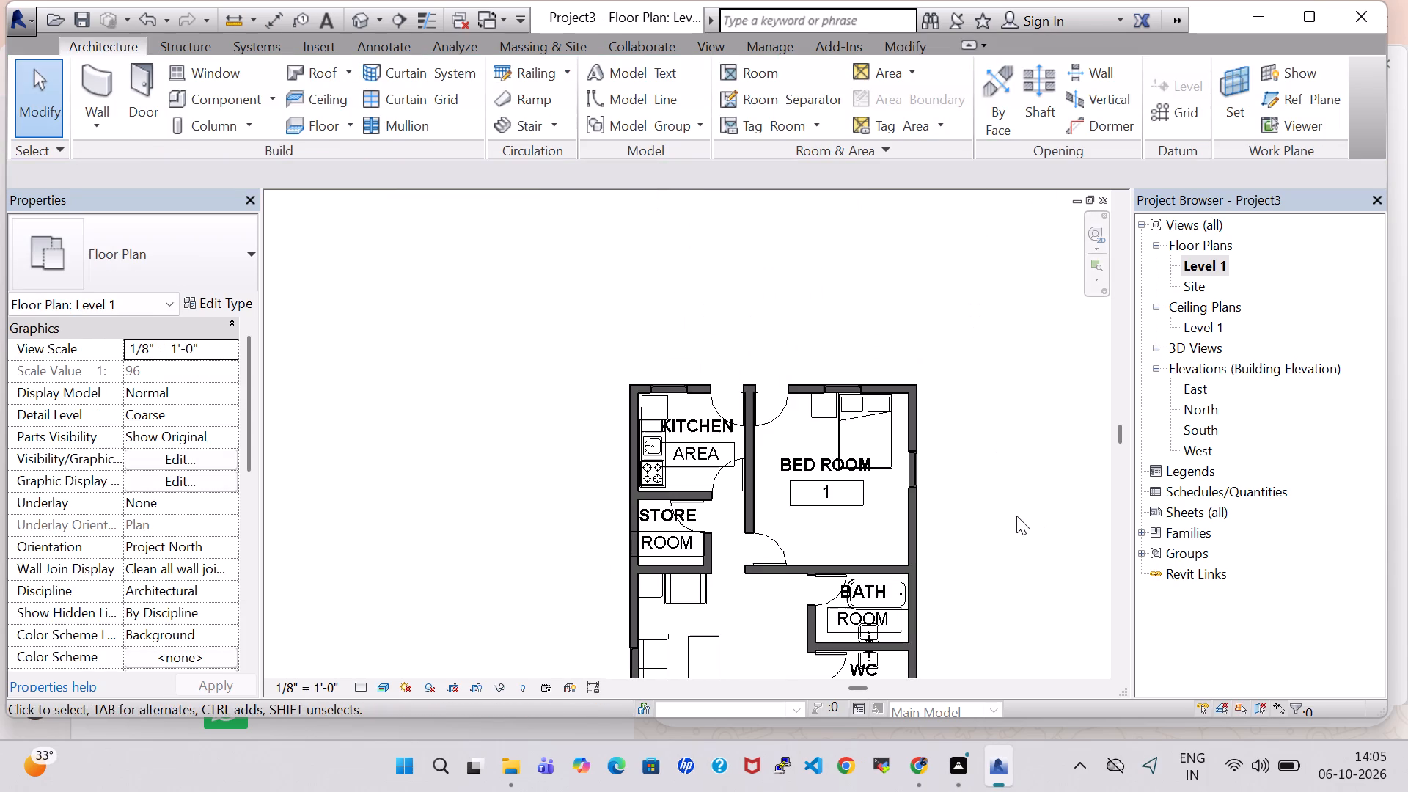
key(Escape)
Open the family of Bed Room 1's exterior door for viewing and close it without saving changes.
click(776, 406)
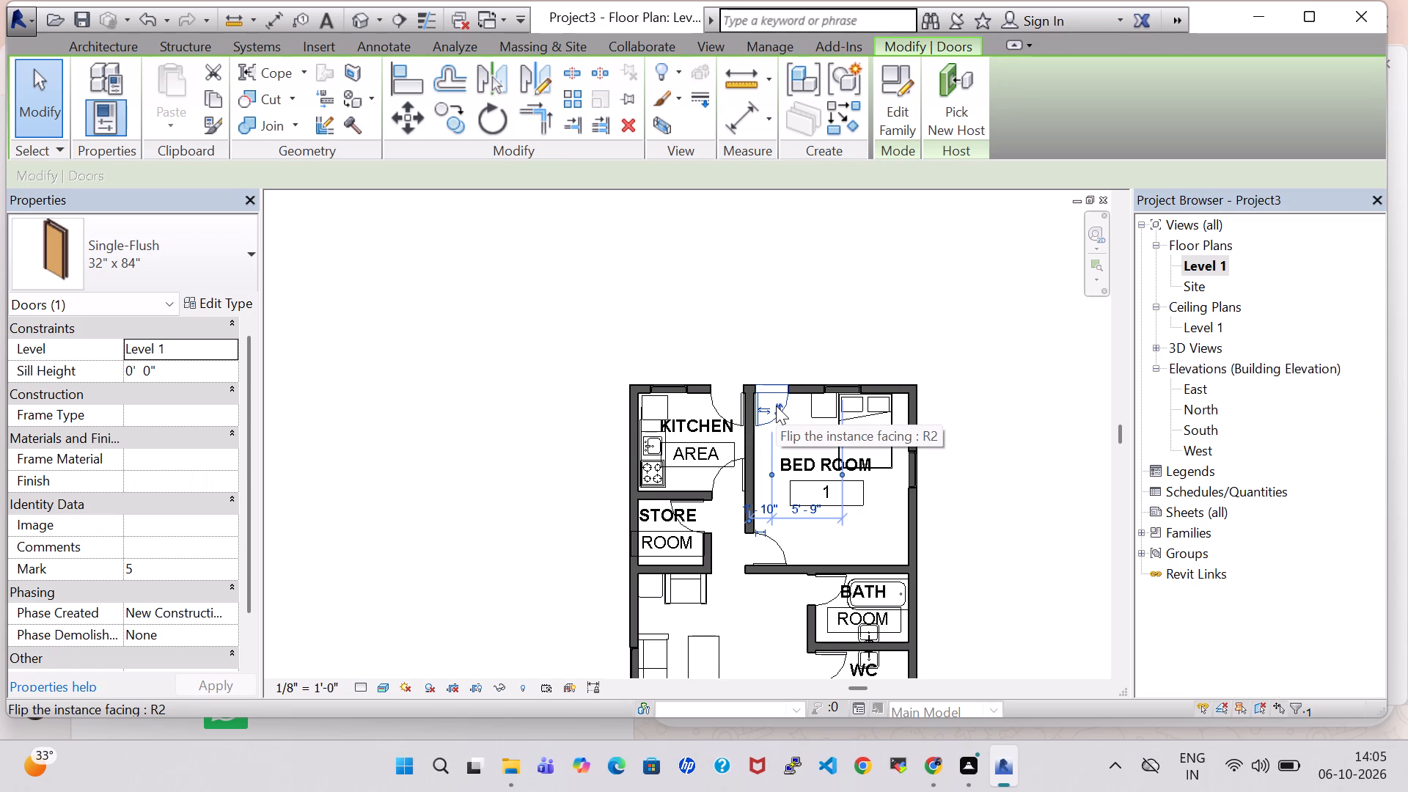
click(904, 121)
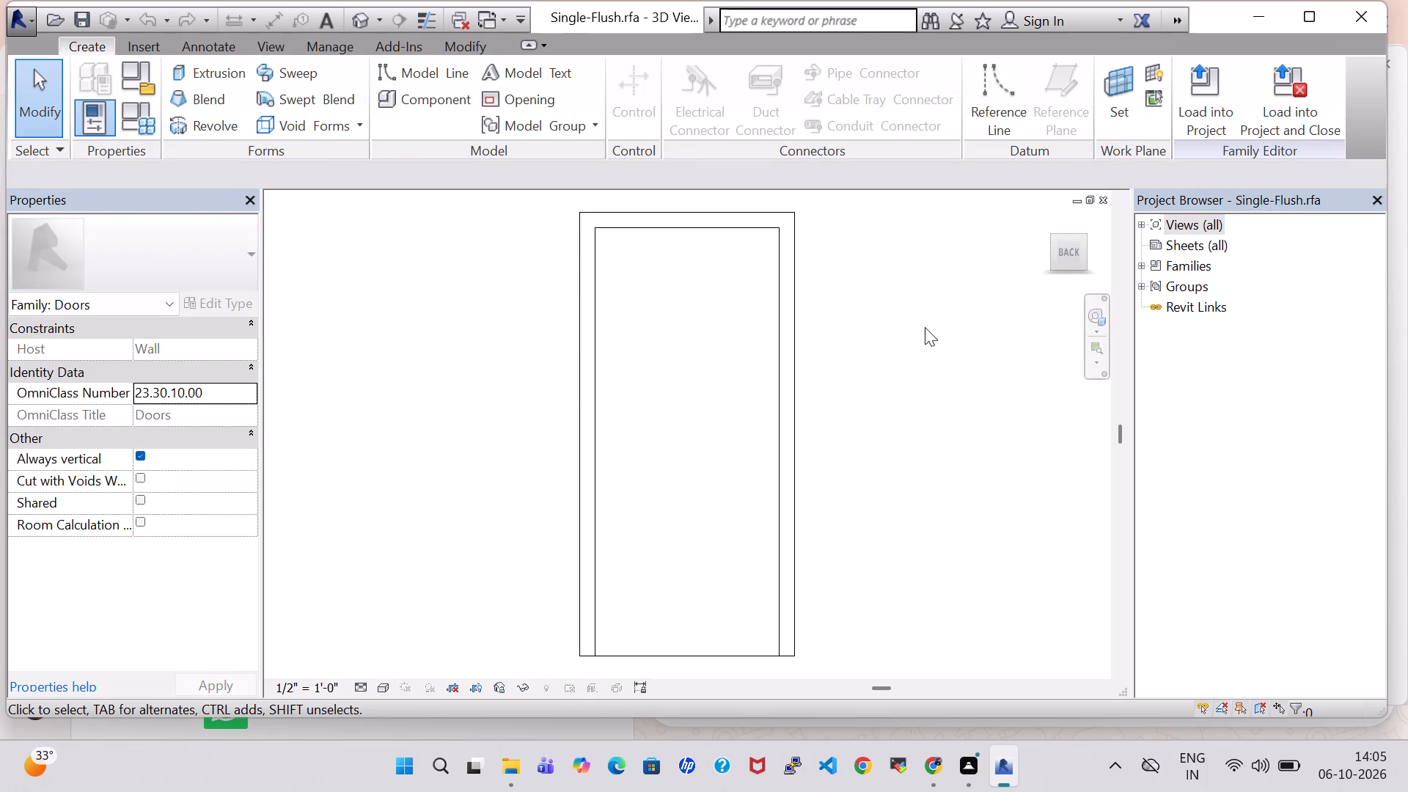
key(Escape)
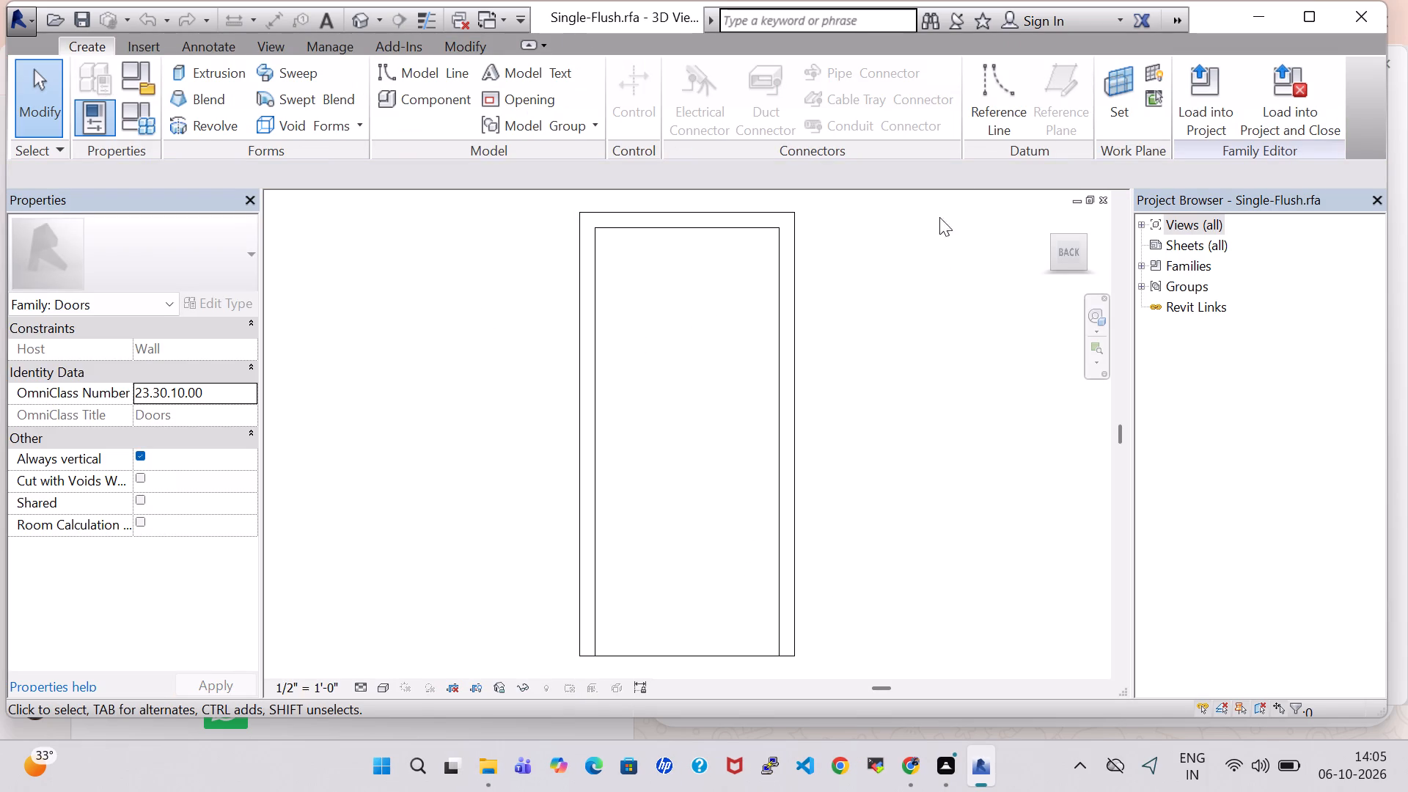
key(Escape)
key(Escape)
key(Escape)
key(Escape)
key(Escape)
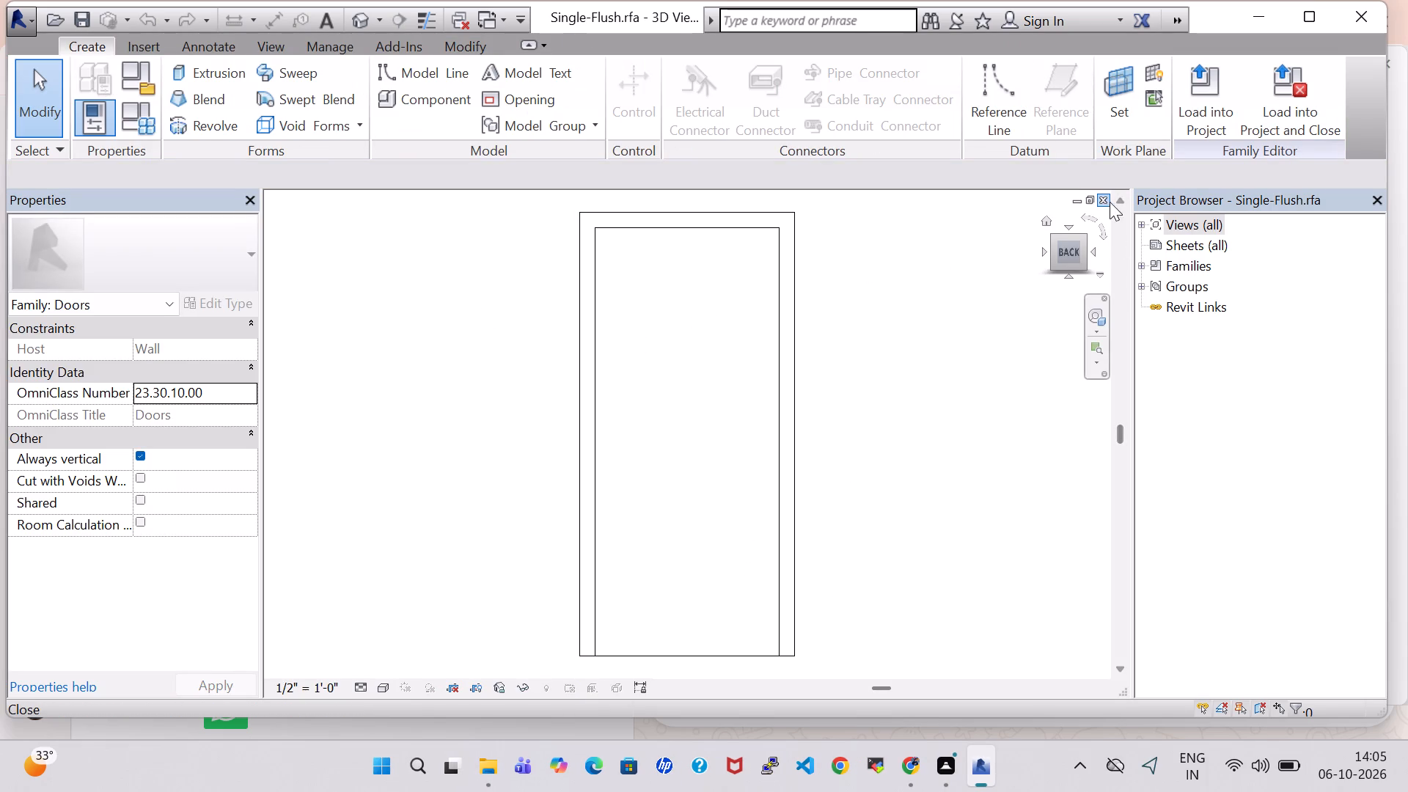
click(1110, 202)
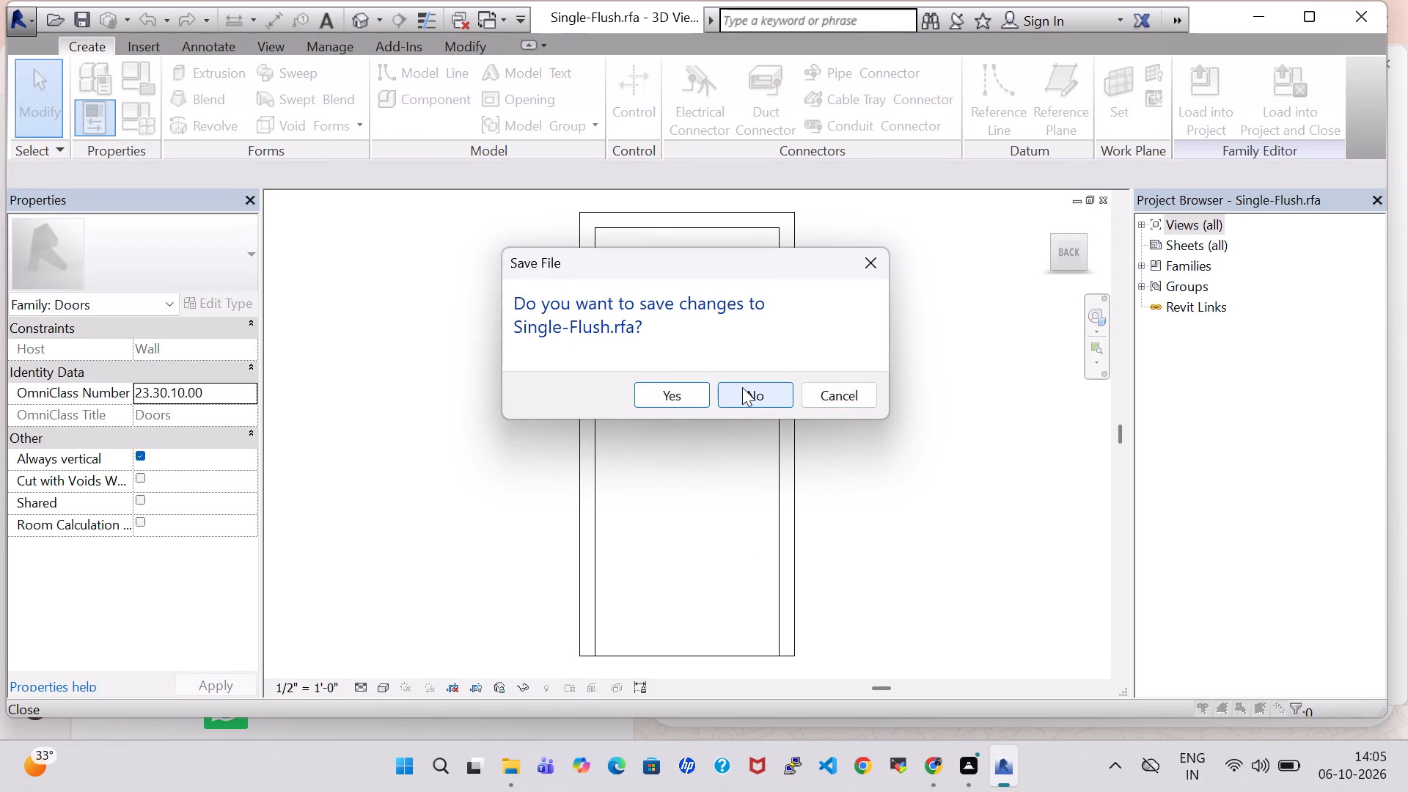
click(742, 387)
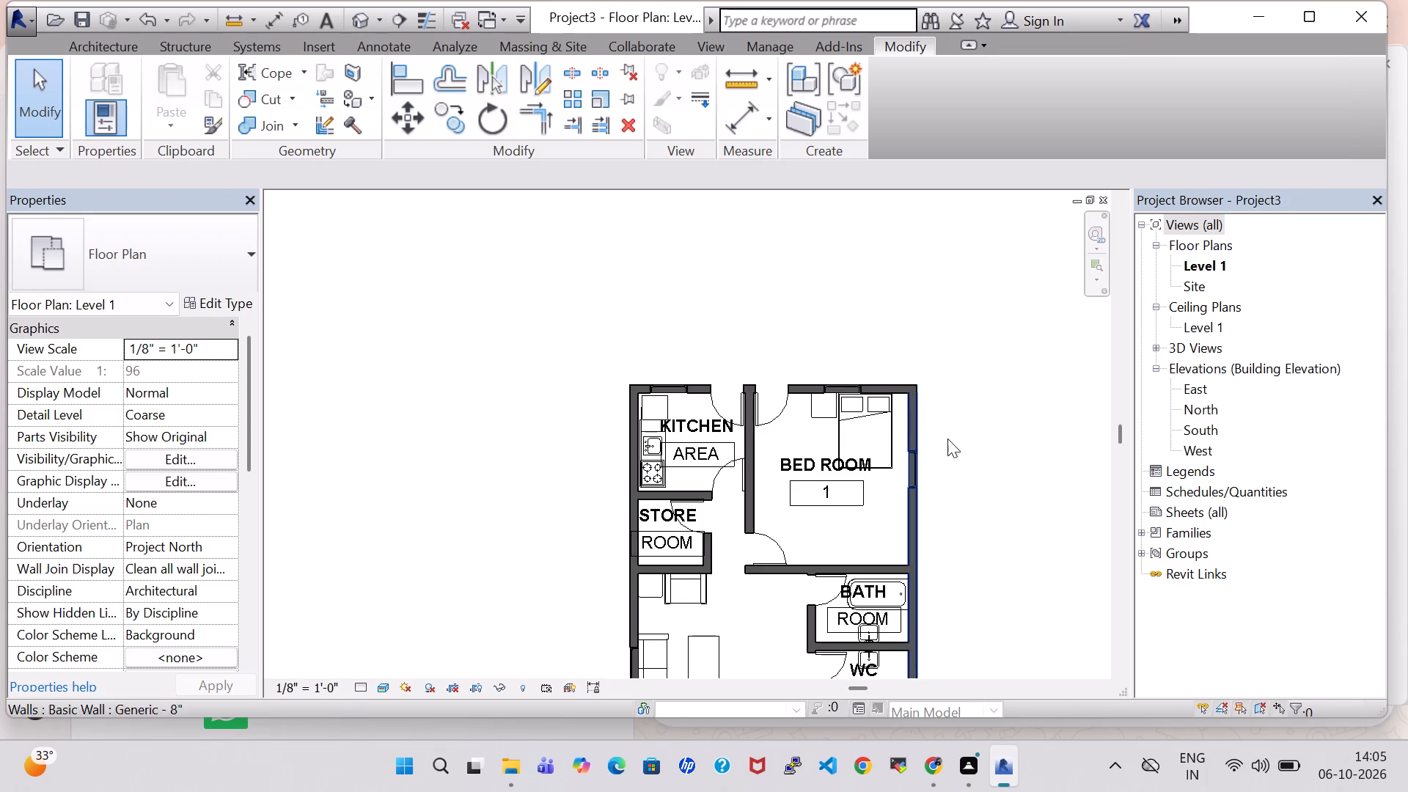
Inspect Bed Room 1's exterior door in the Level 1 plan, including its properties and available commands.
middle_drag(941, 455, 889, 341)
click(705, 294)
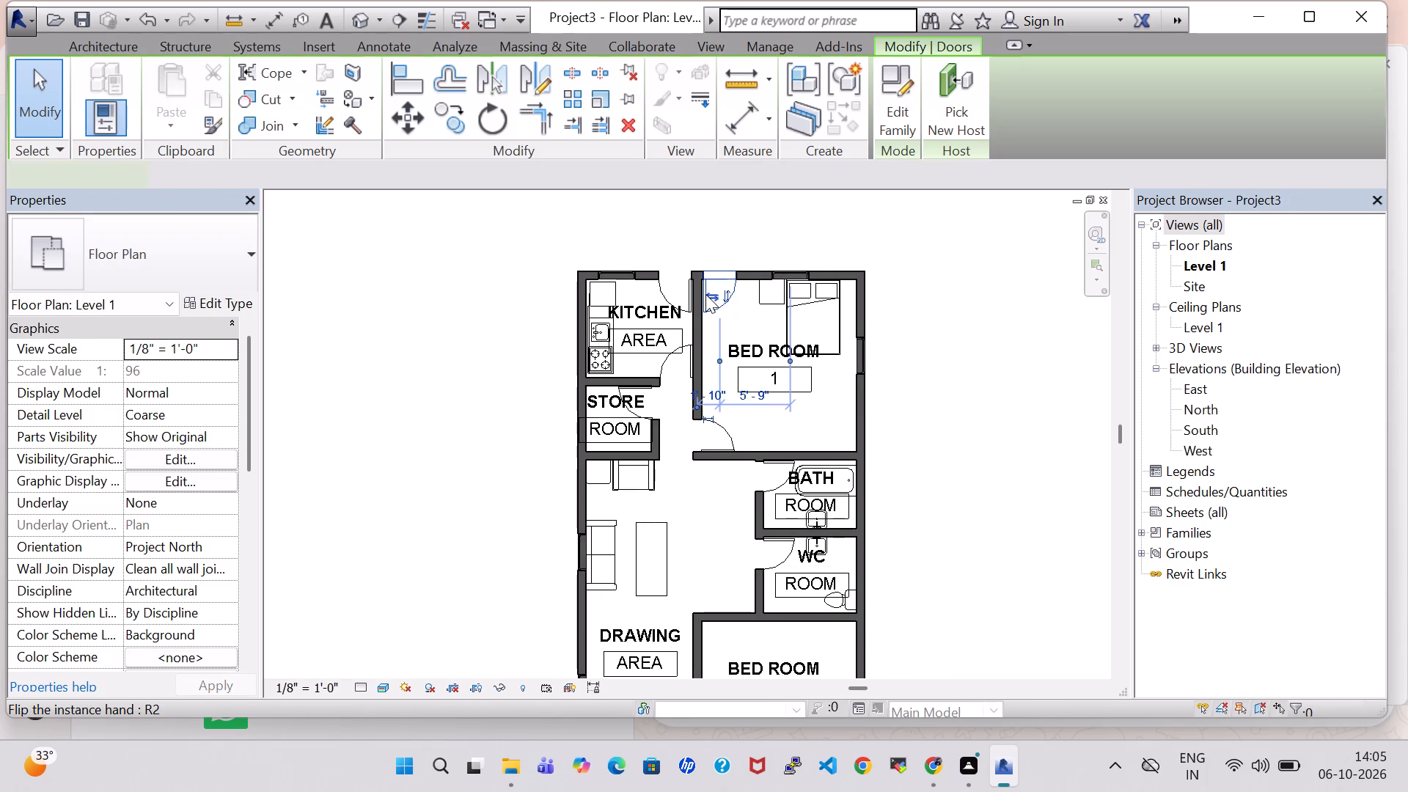
right_click(705, 294)
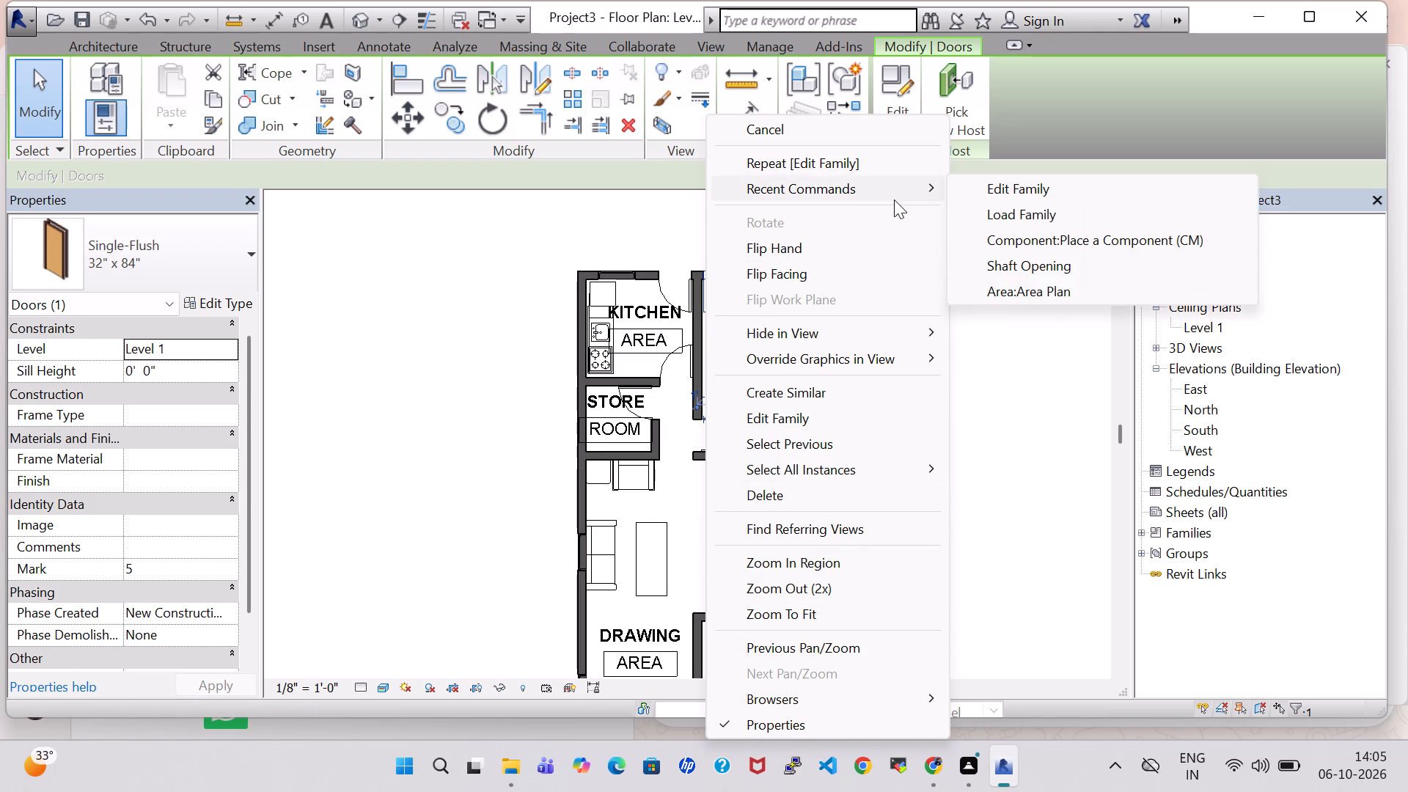
click(1065, 402)
scroll(1134, 593, up, 4)
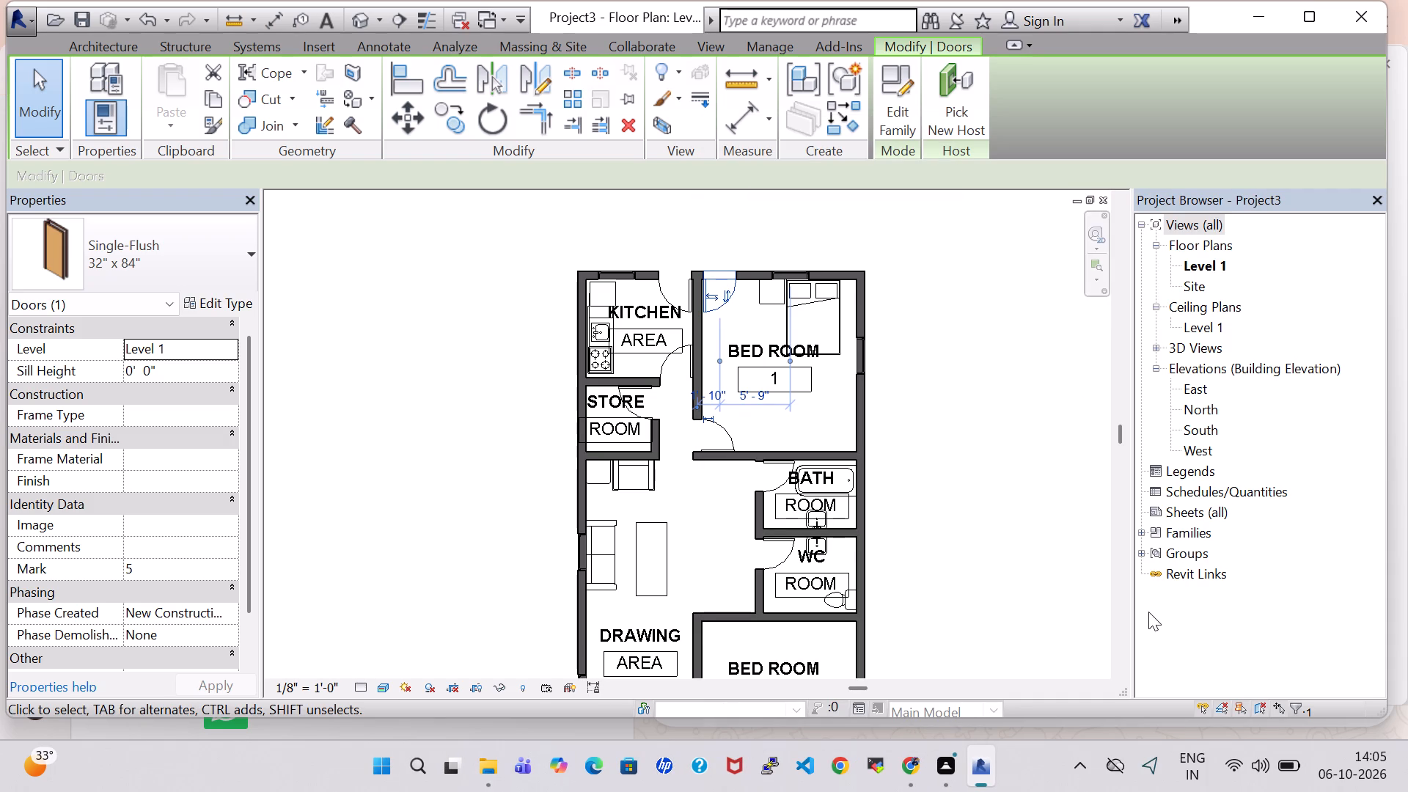
scroll(656, 217, up, 2)
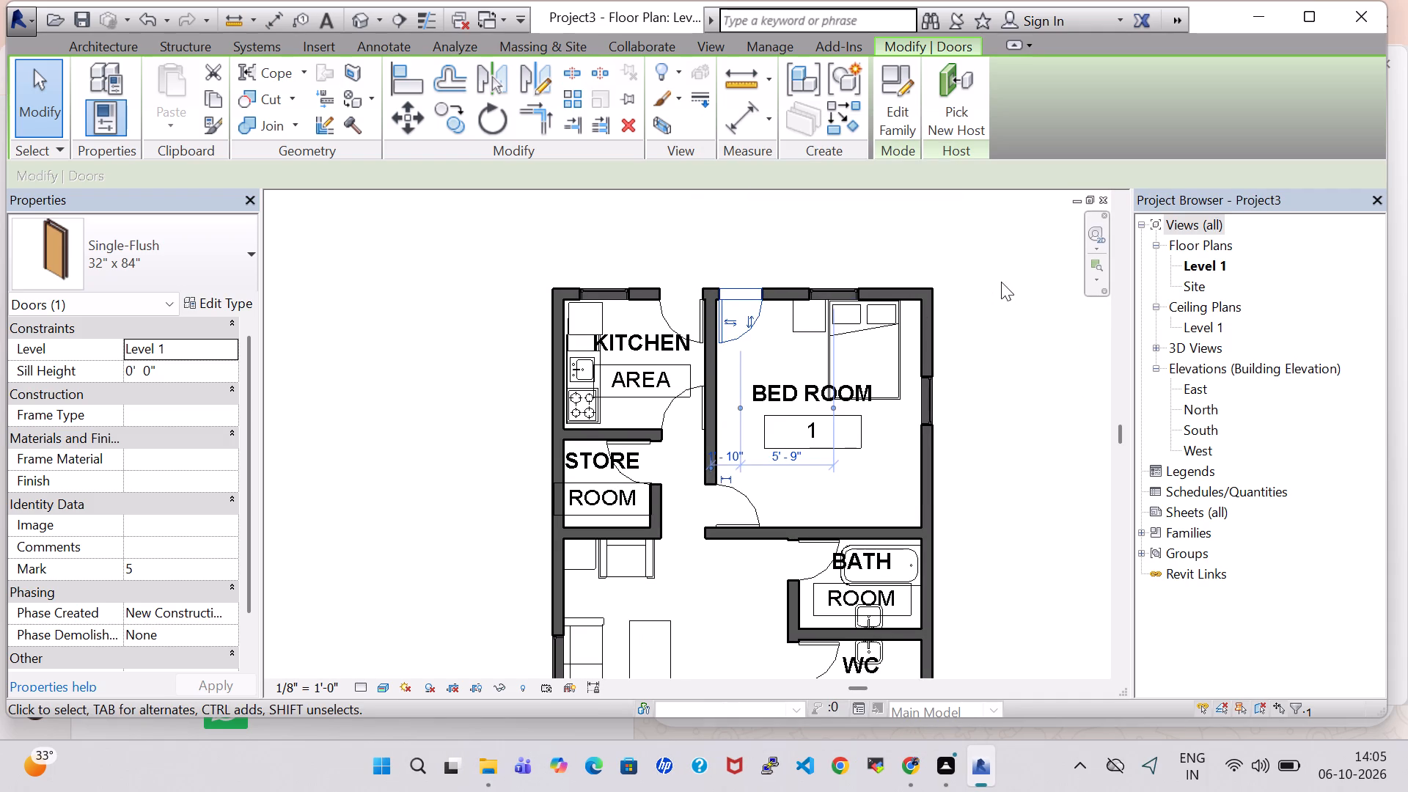
click(1005, 261)
click(747, 298)
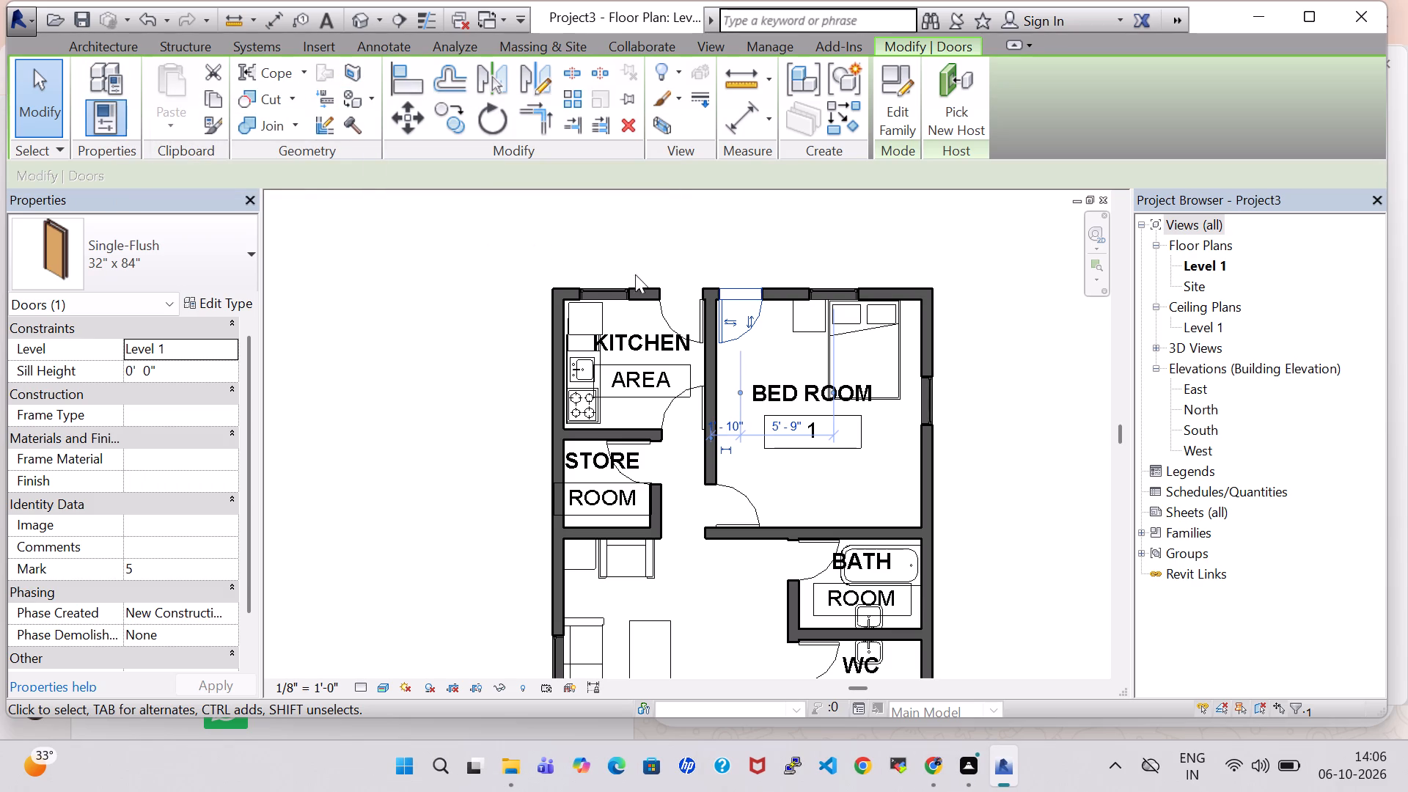
scroll(1071, 388, down, 1)
click(1042, 449)
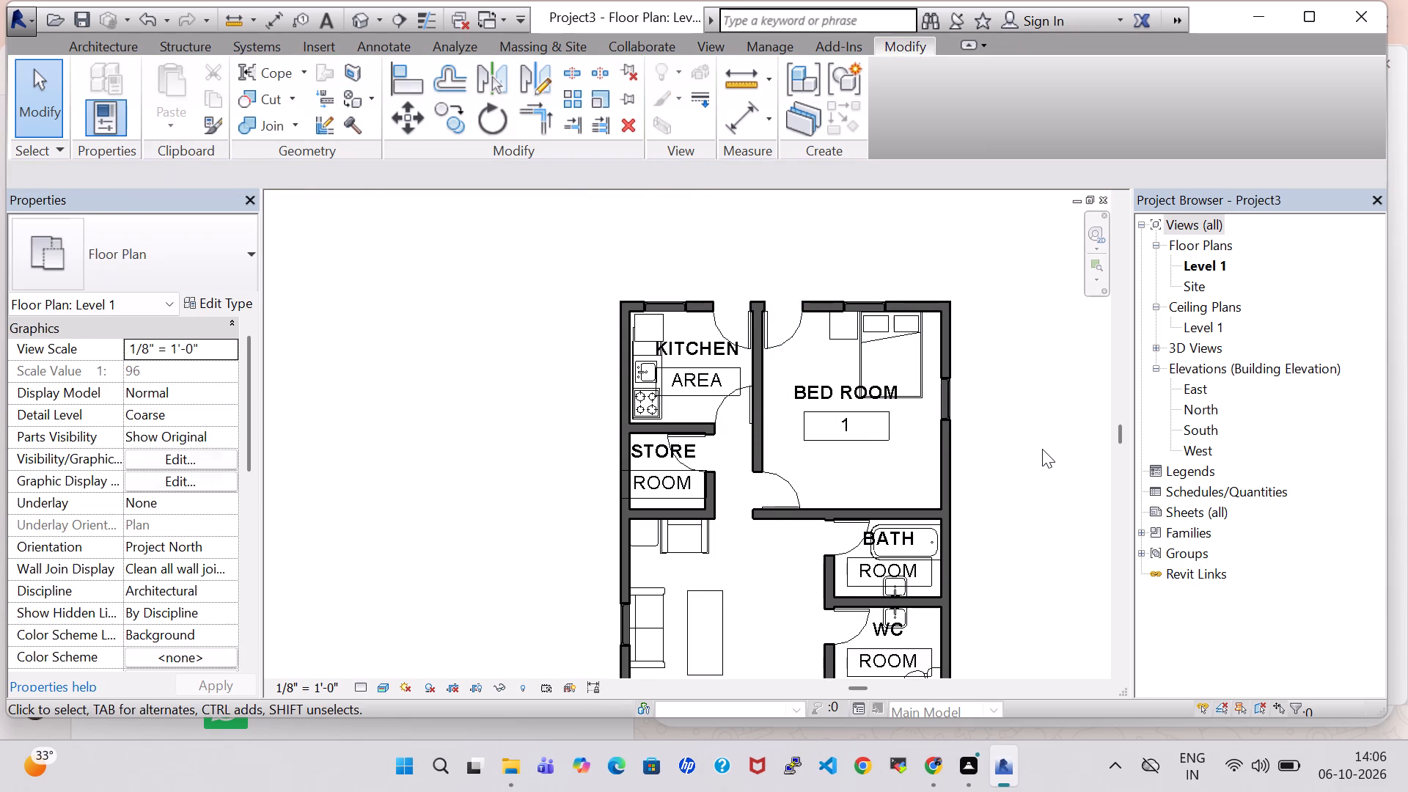
Browse the furniture types available for the rectangular table in the drawing area, keeping its current type.
middle_drag(1042, 449, 978, 368)
scroll(978, 368, down, 3)
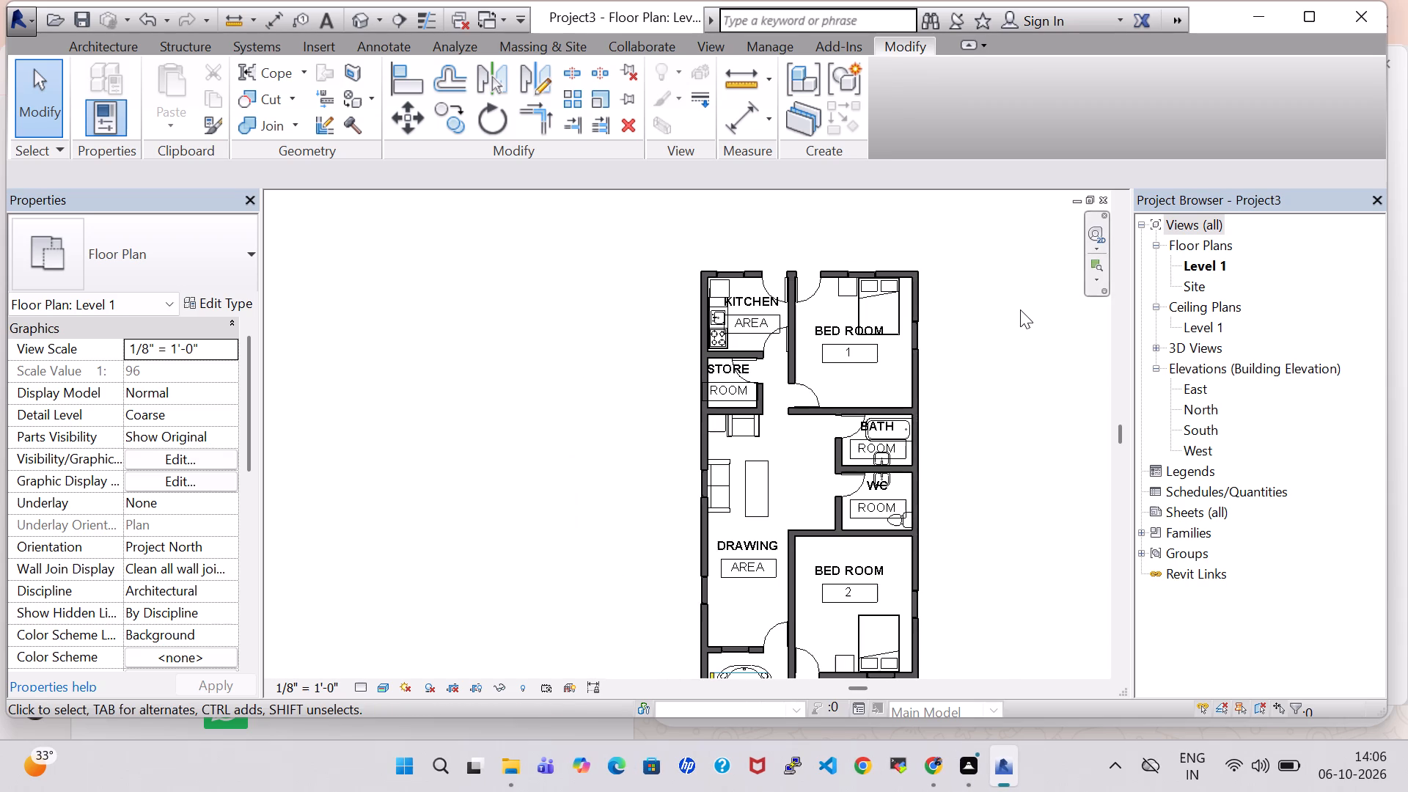
scroll(1020, 310, down, 1)
middle_drag(1010, 414, 1013, 391)
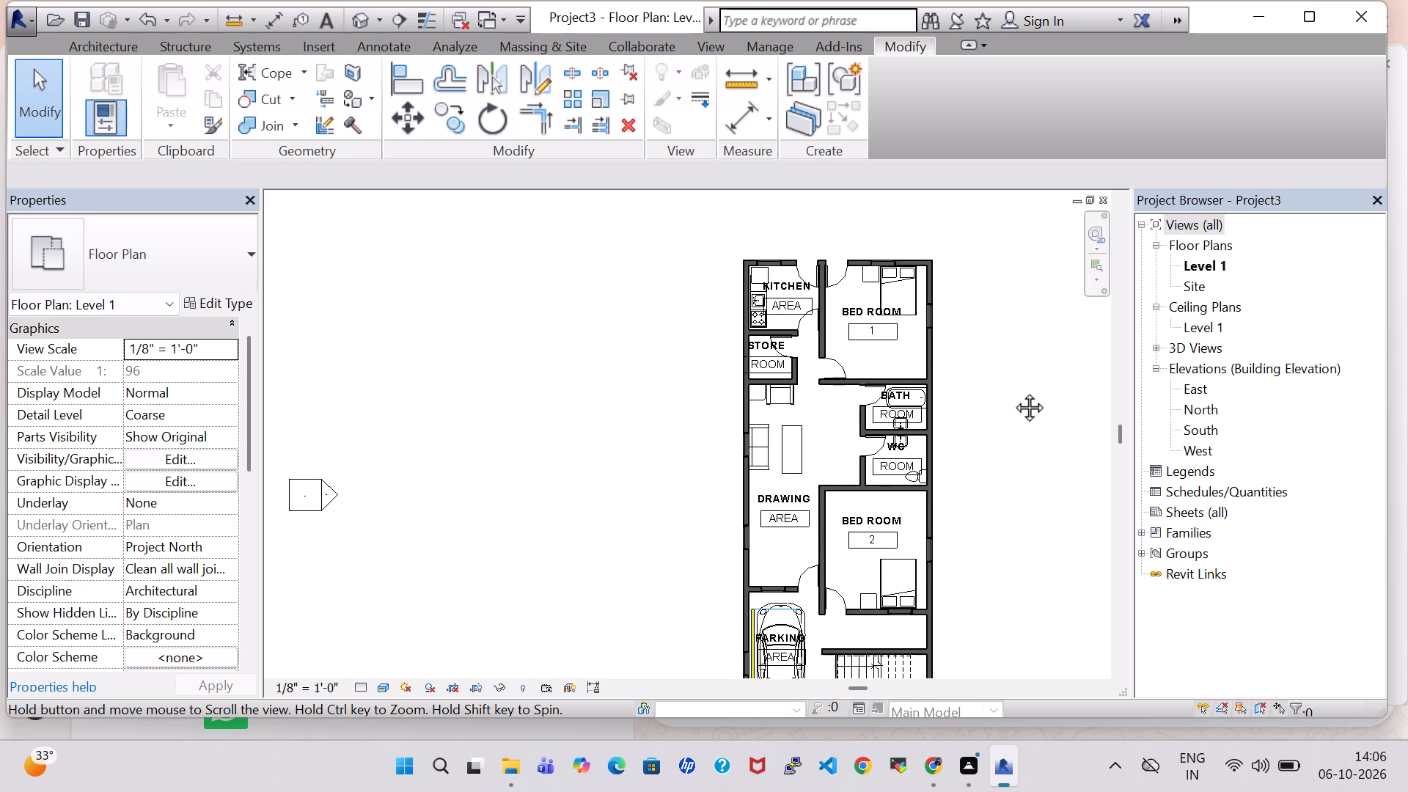
middle_drag(1013, 391, 1016, 369)
click(803, 410)
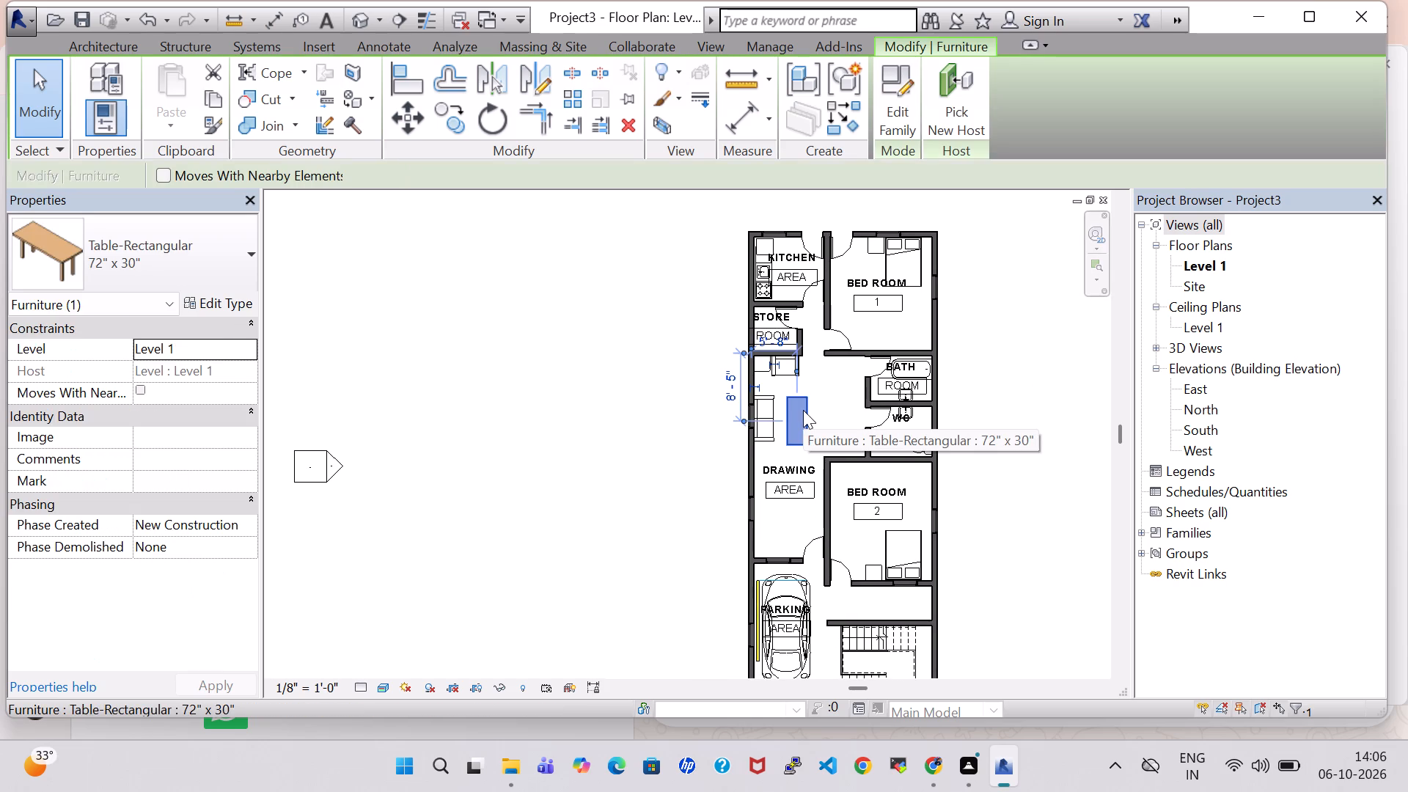
key(Up)
key(Down)
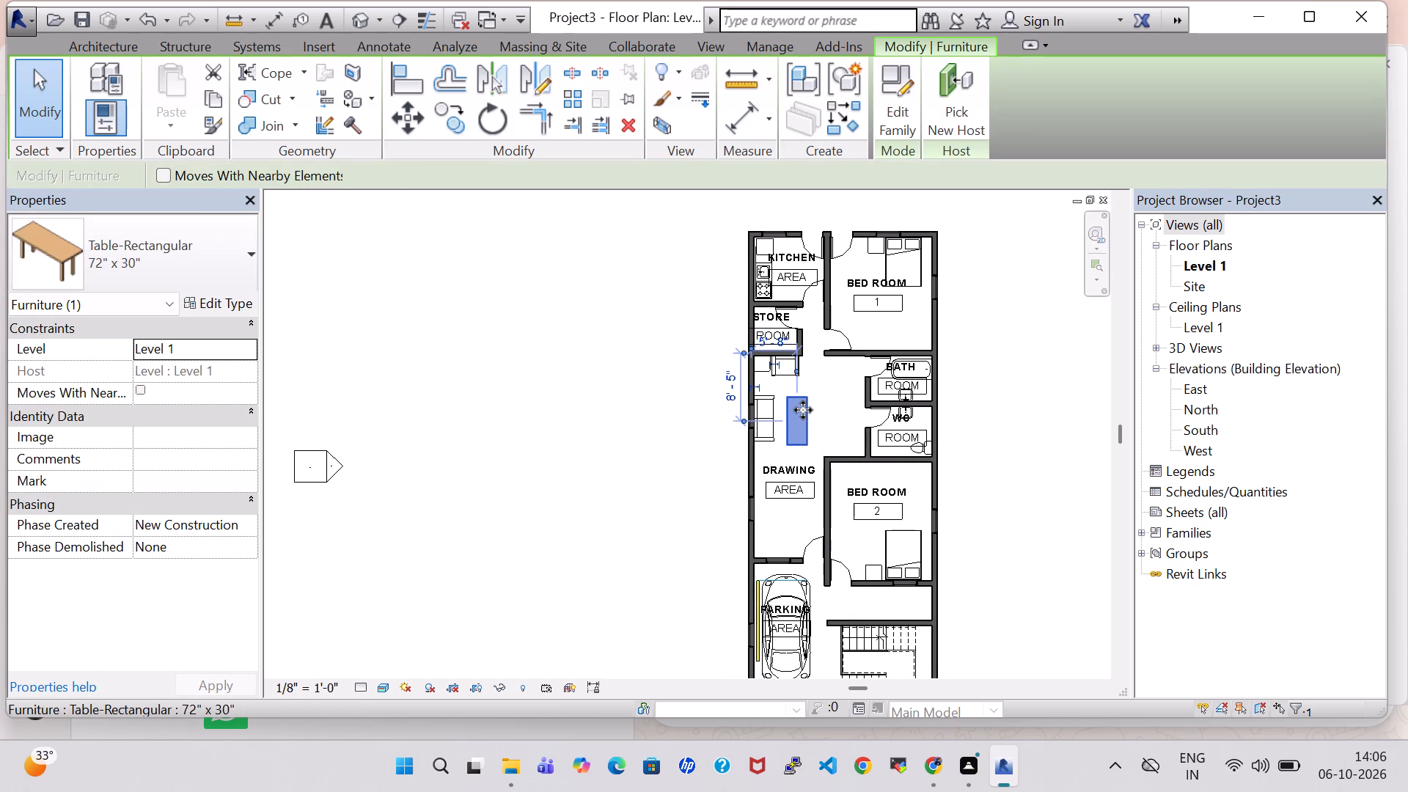
click(226, 265)
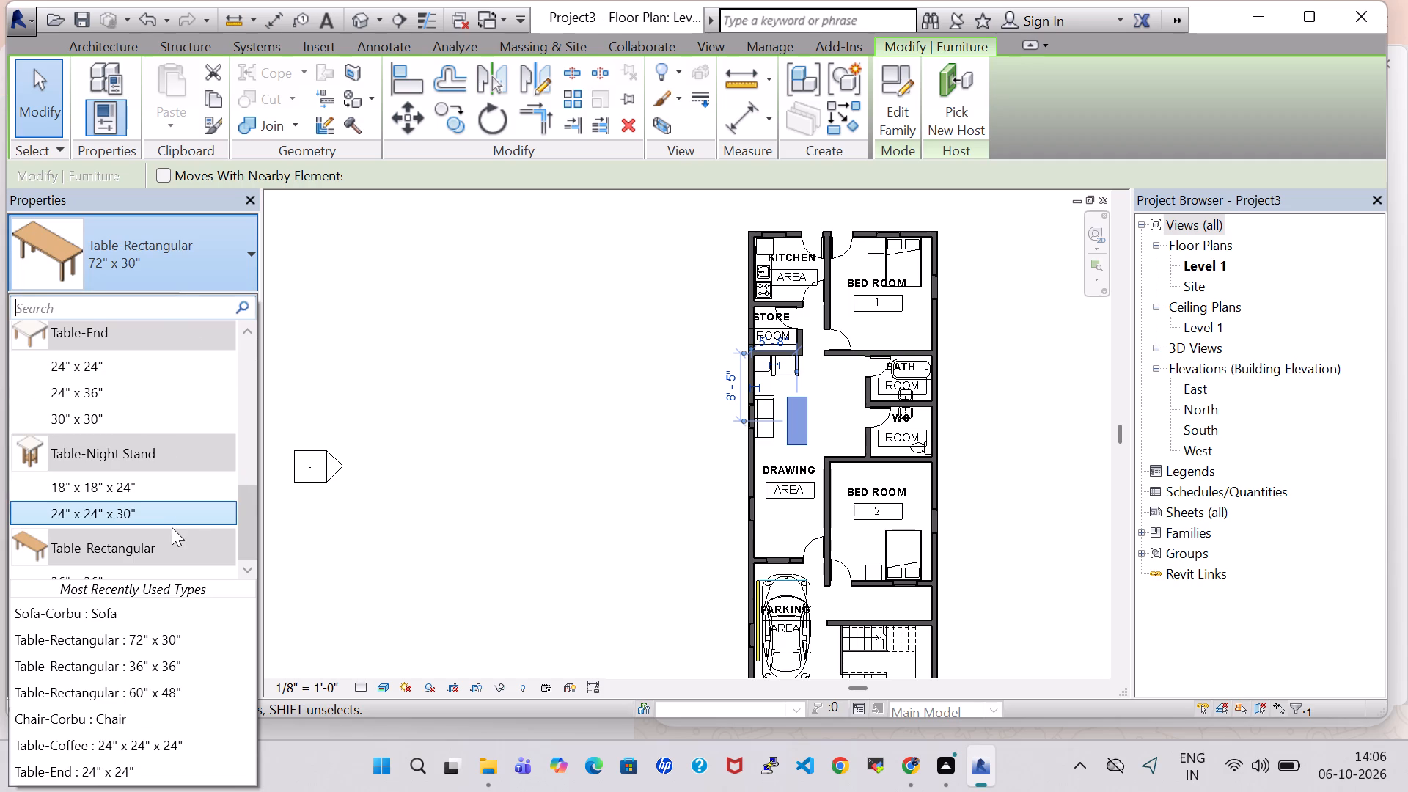
drag(245, 495, 245, 510)
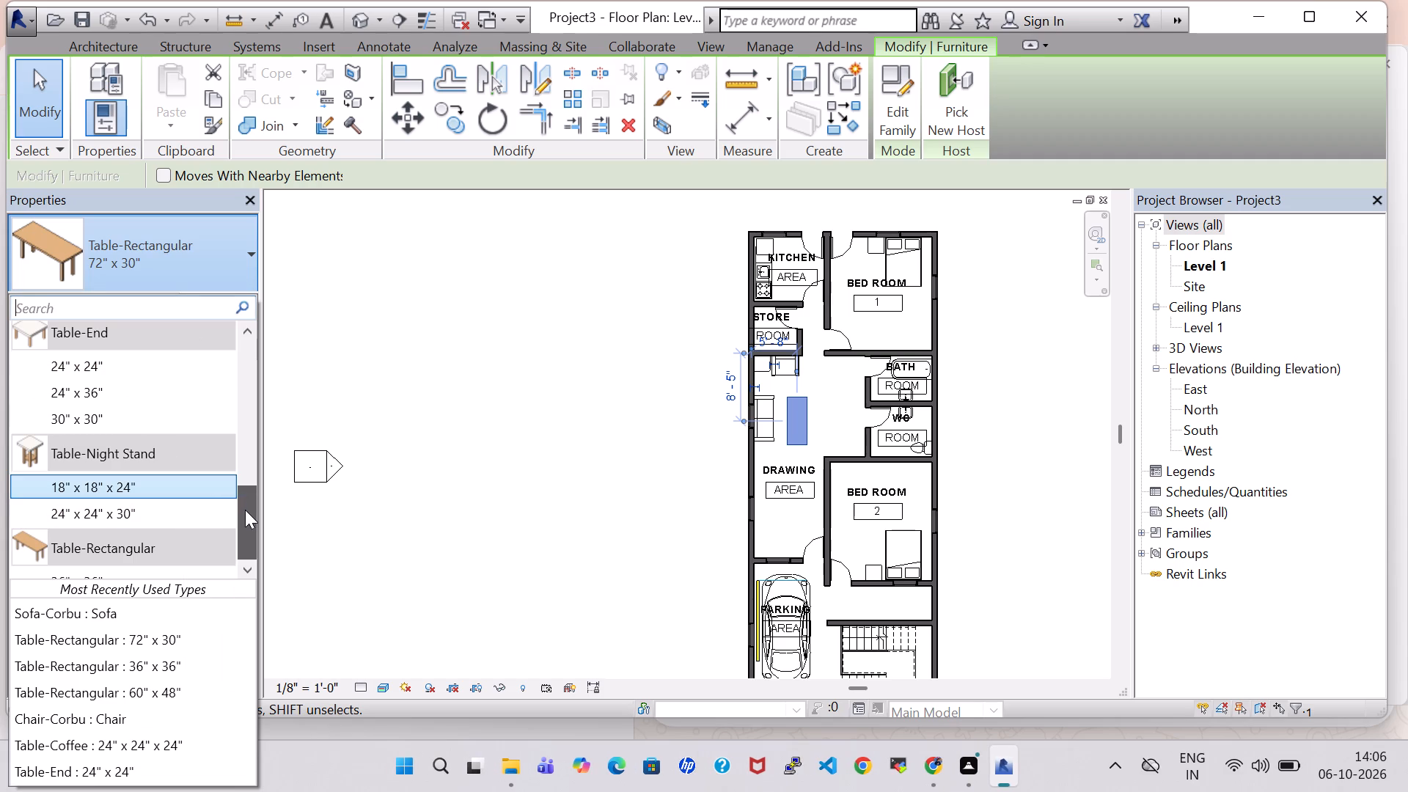
drag(245, 510, 243, 513)
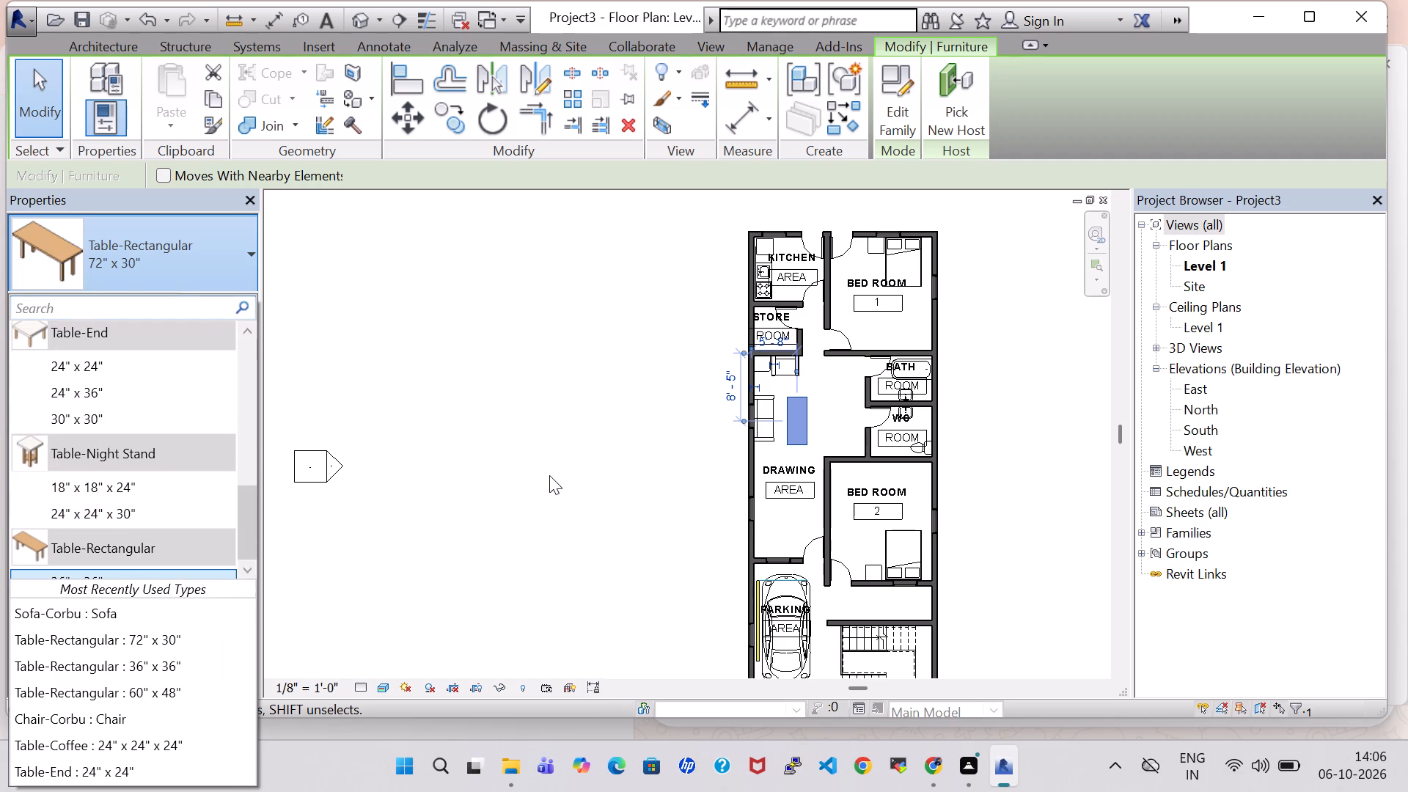
click(549, 475)
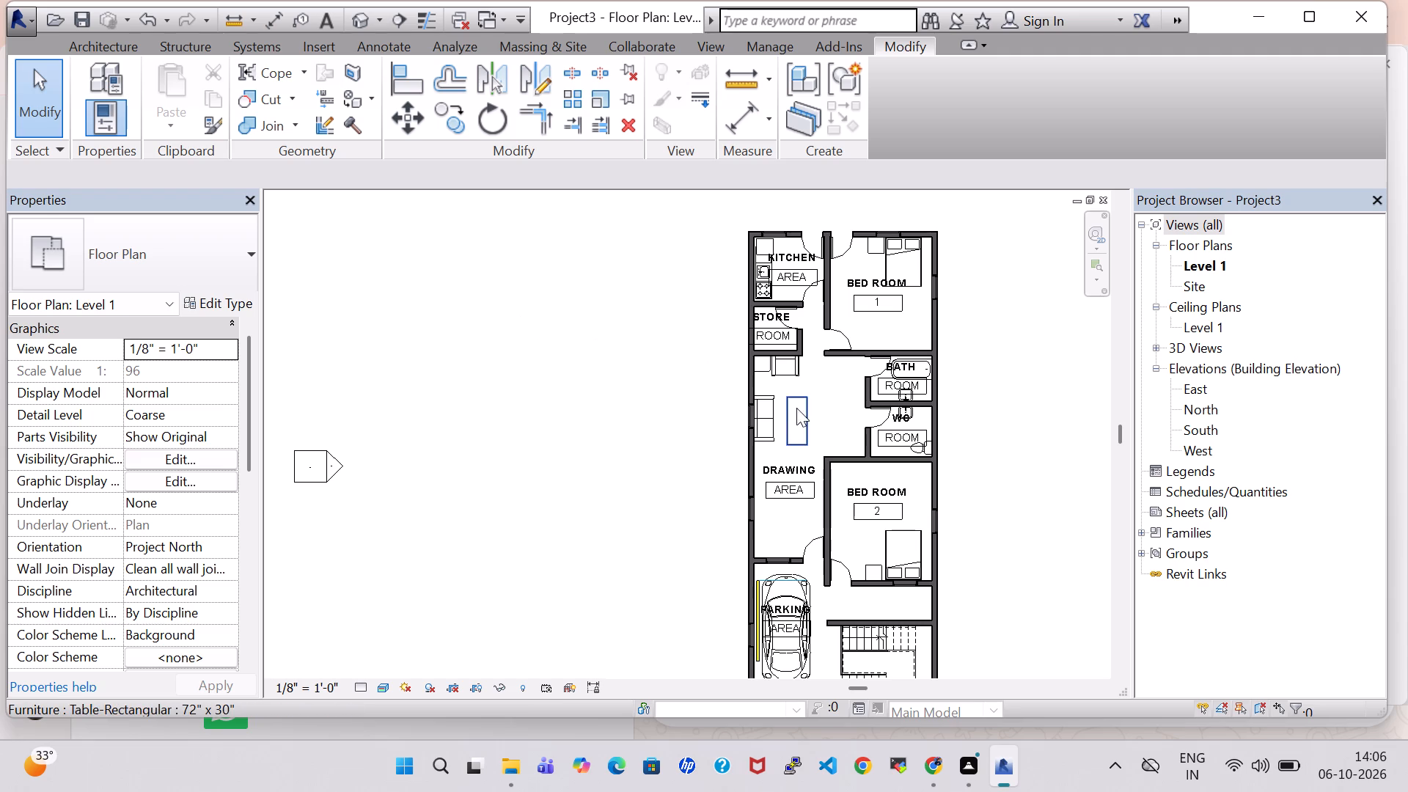
Examine the type properties of the drawing area's rectangular table, including its materials and dimensions.
click(795, 408)
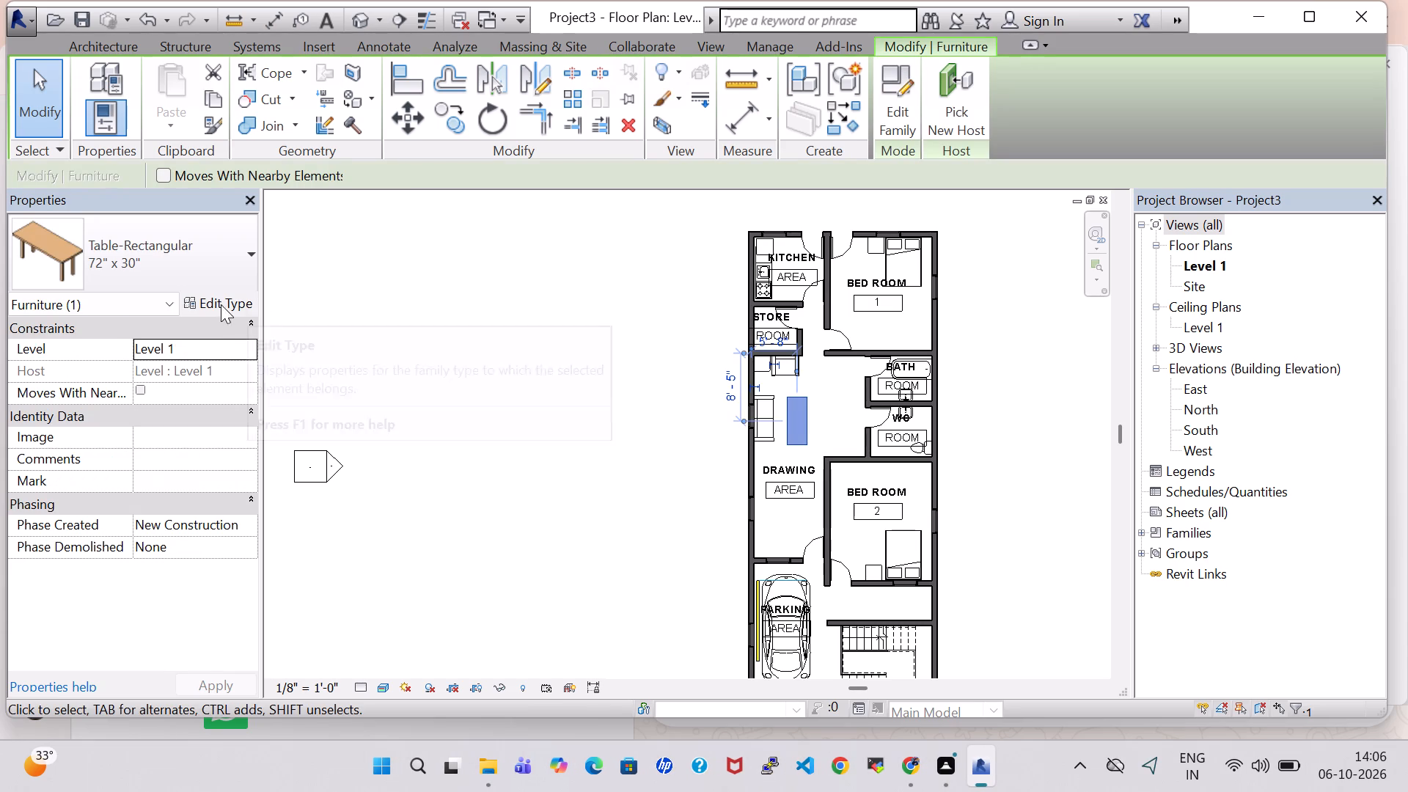
click(215, 304)
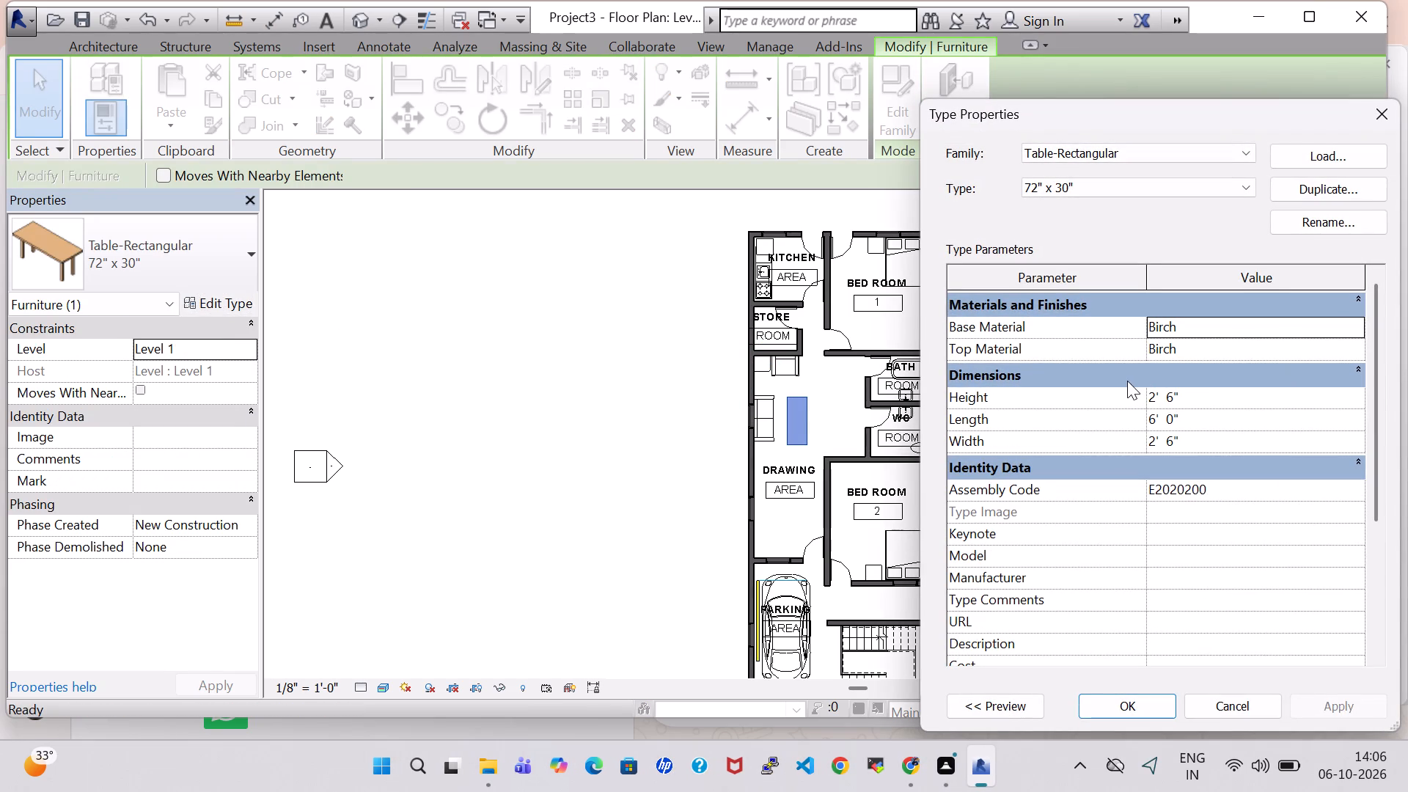
click(1180, 334)
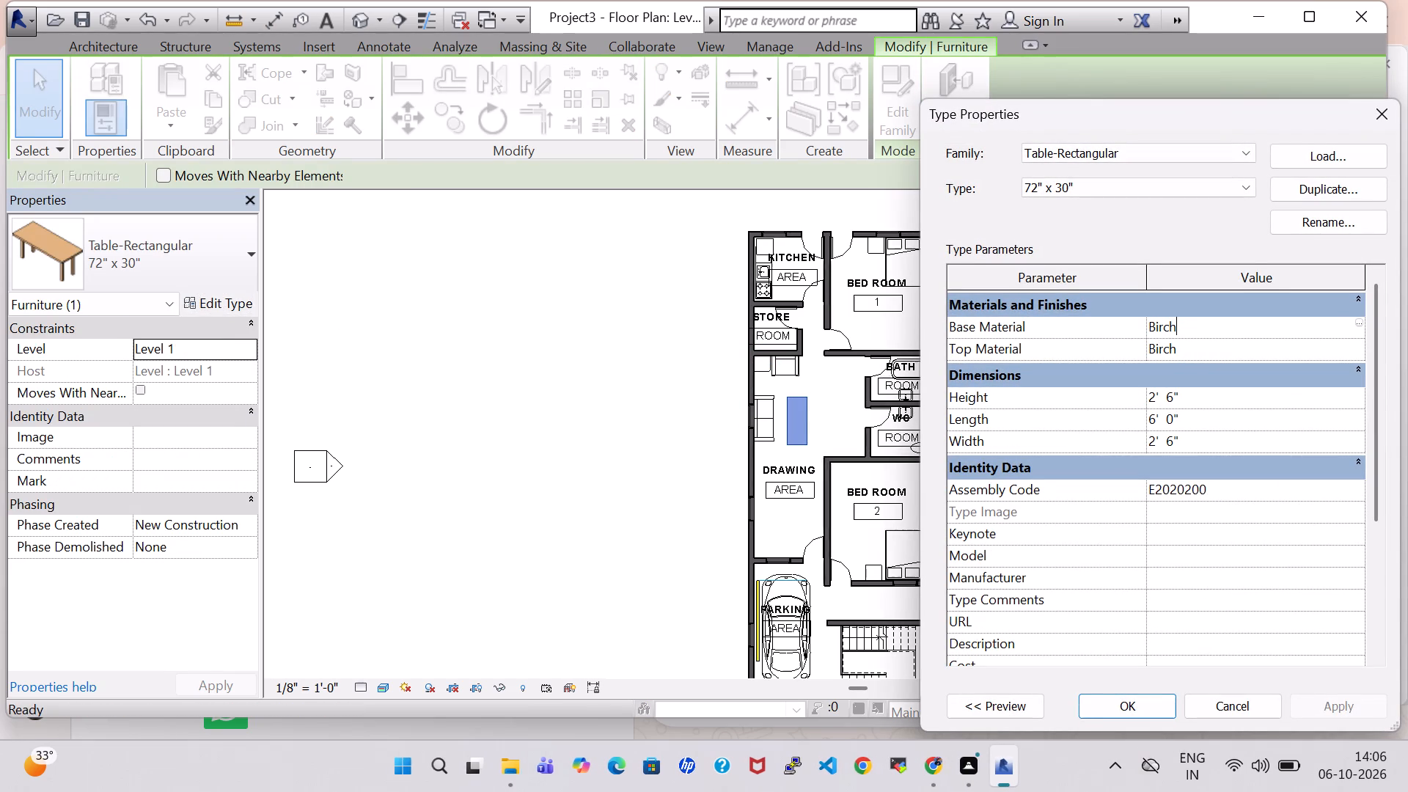
scroll(1184, 362, down, 1)
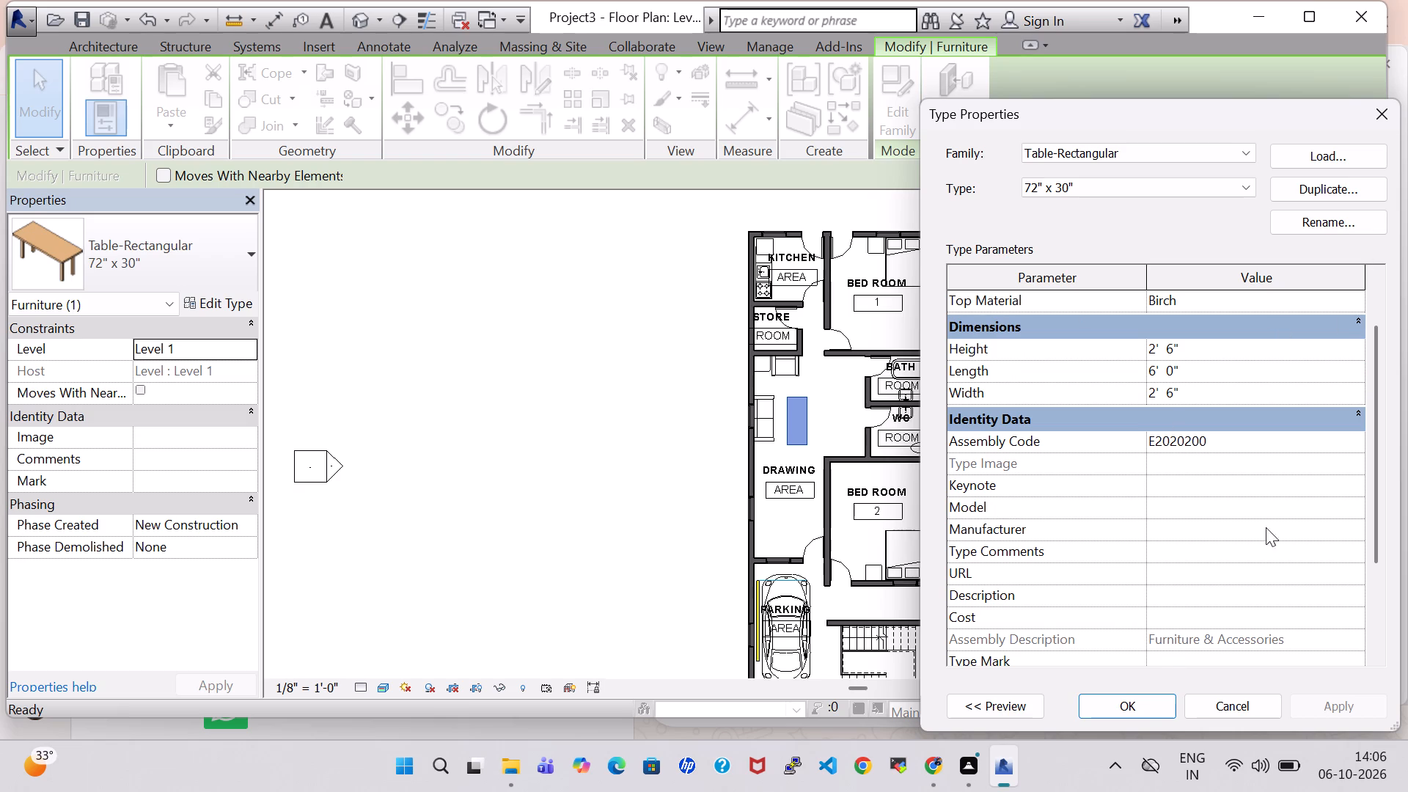
click(1136, 710)
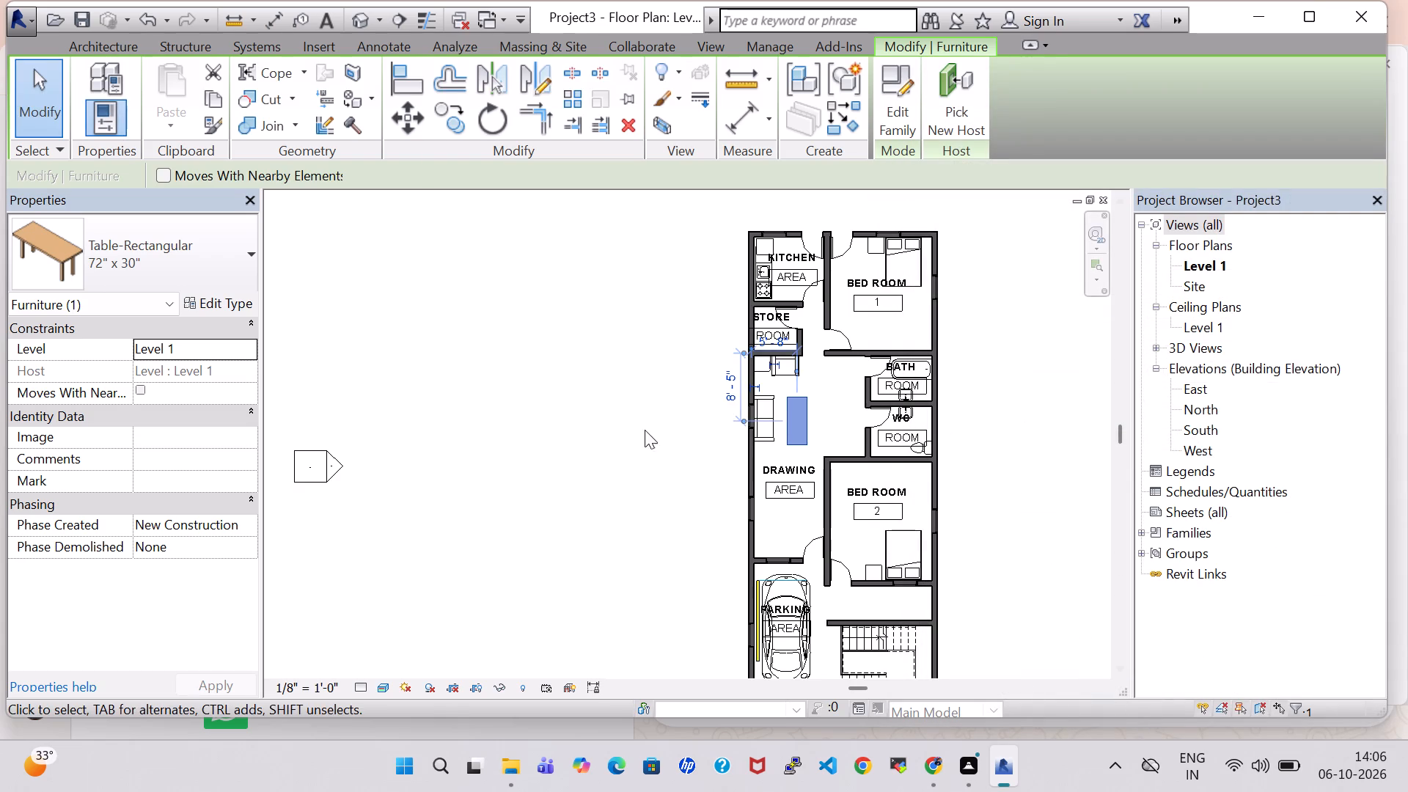
click(588, 424)
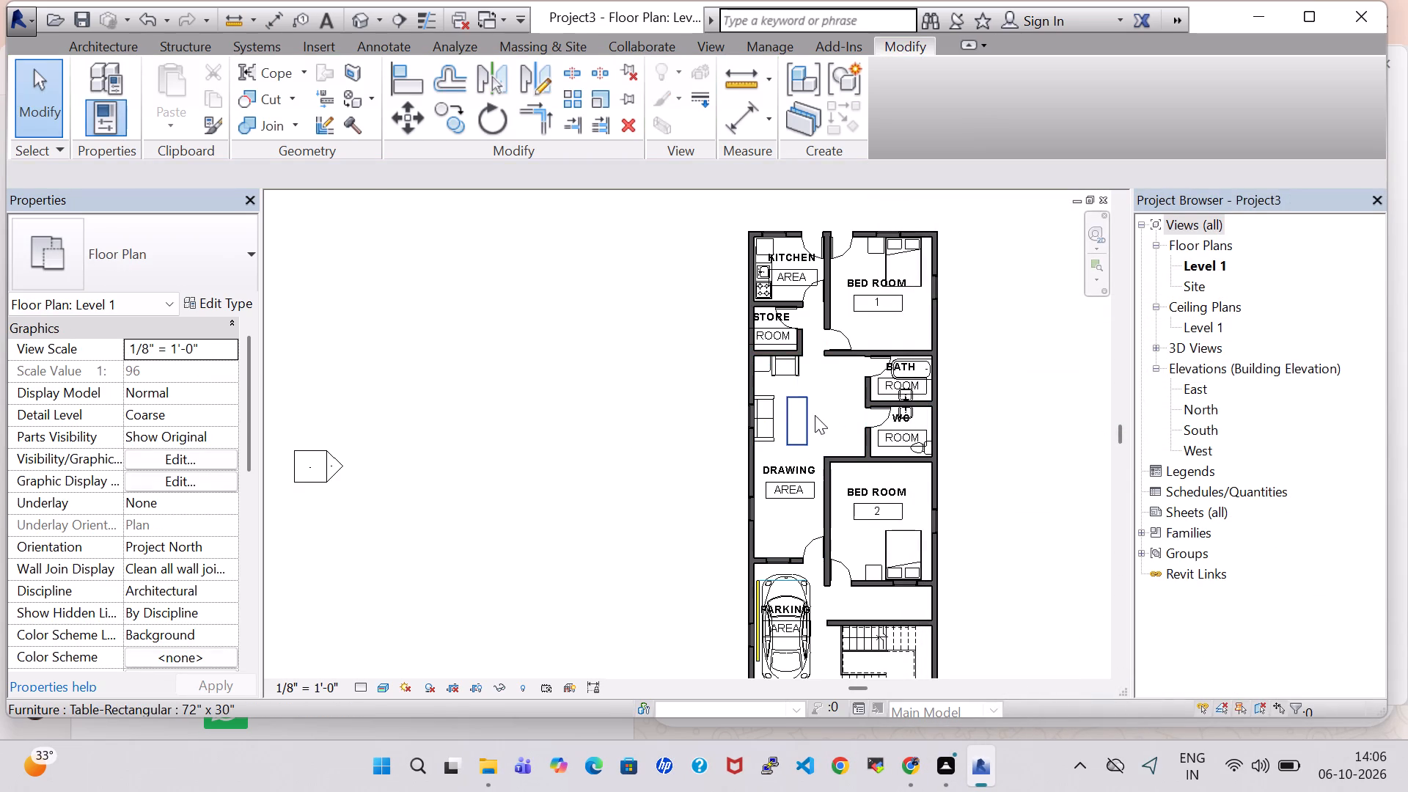
Examine Bed Room 2, the drawing area and the parking front in the 3D view from several angles.
click(765, 417)
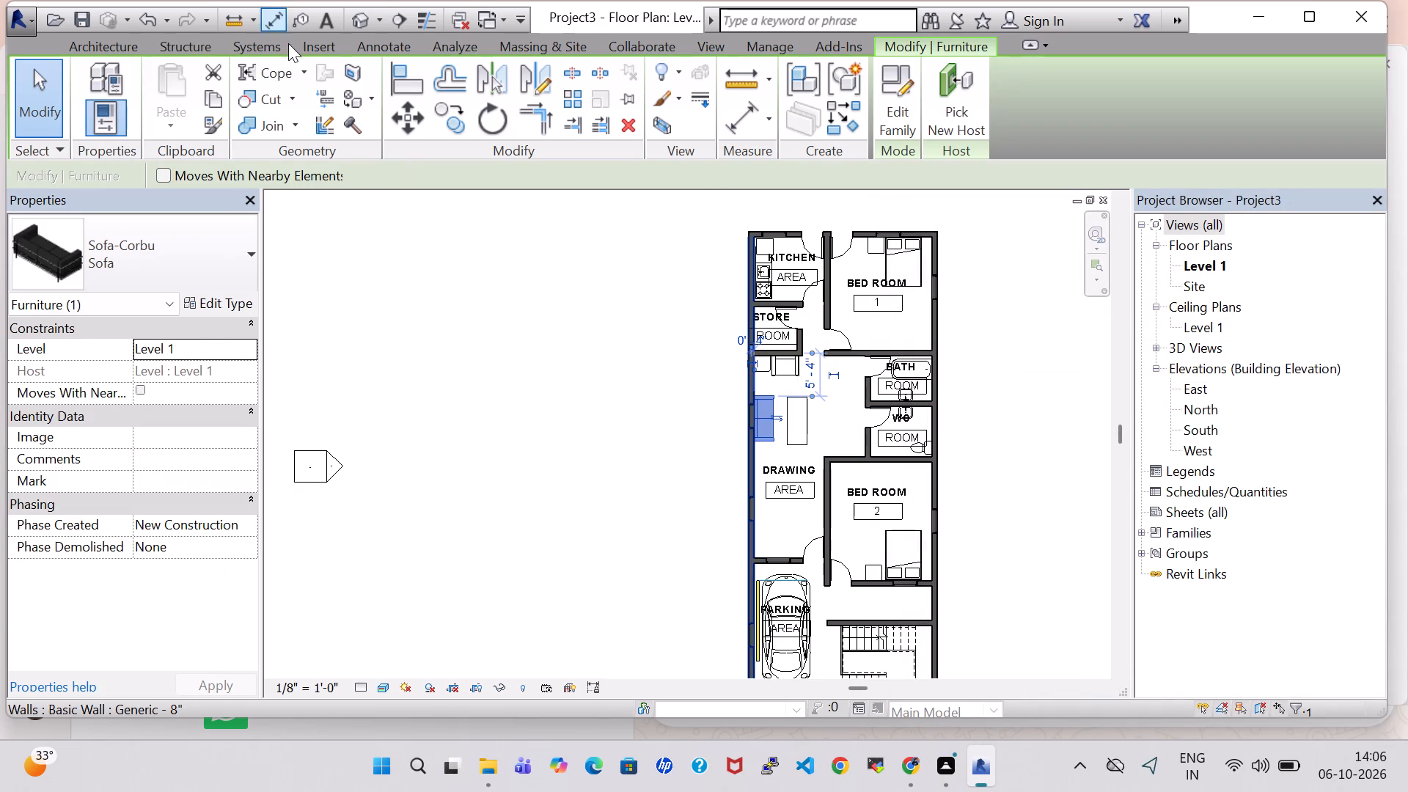
click(353, 27)
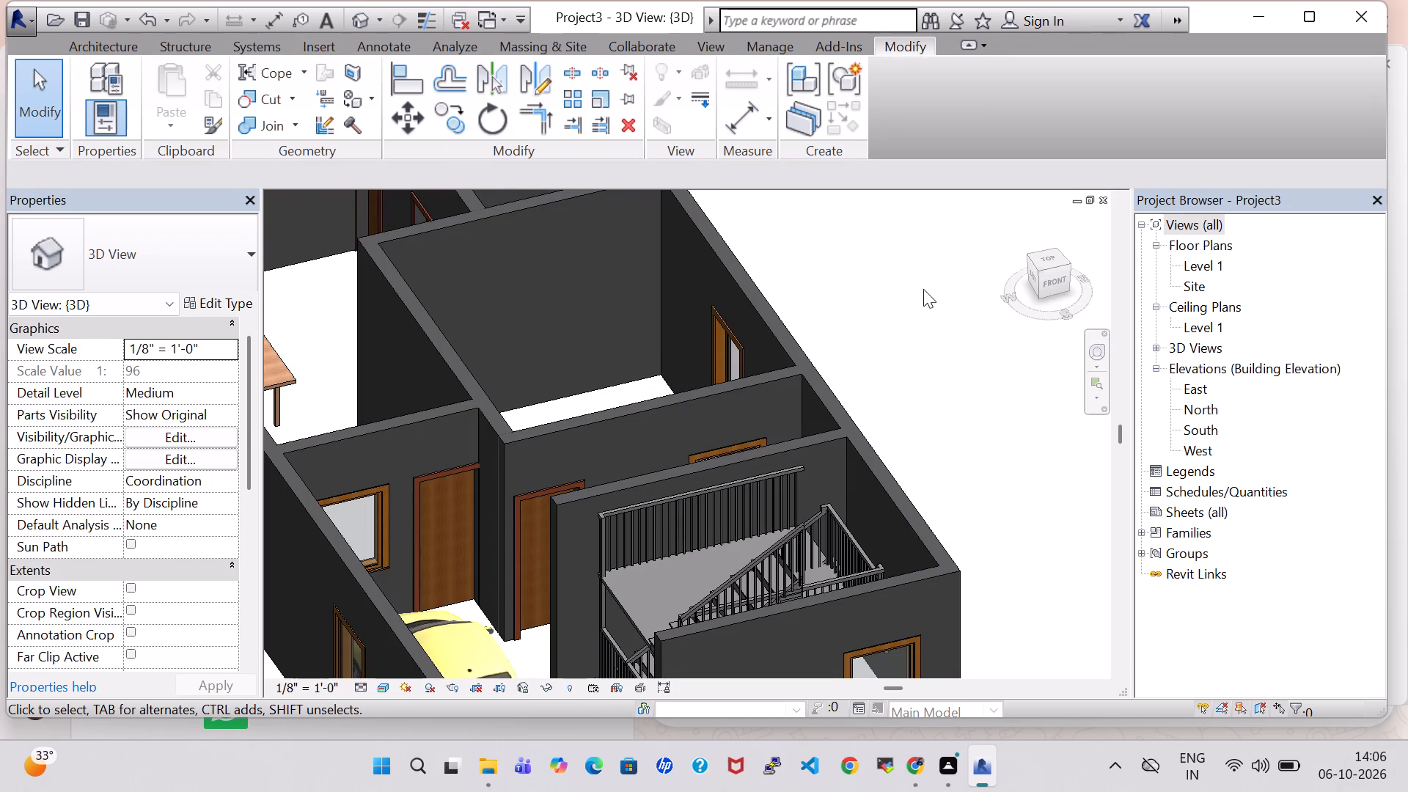
shift+middle_drag(885, 244, 855, 342)
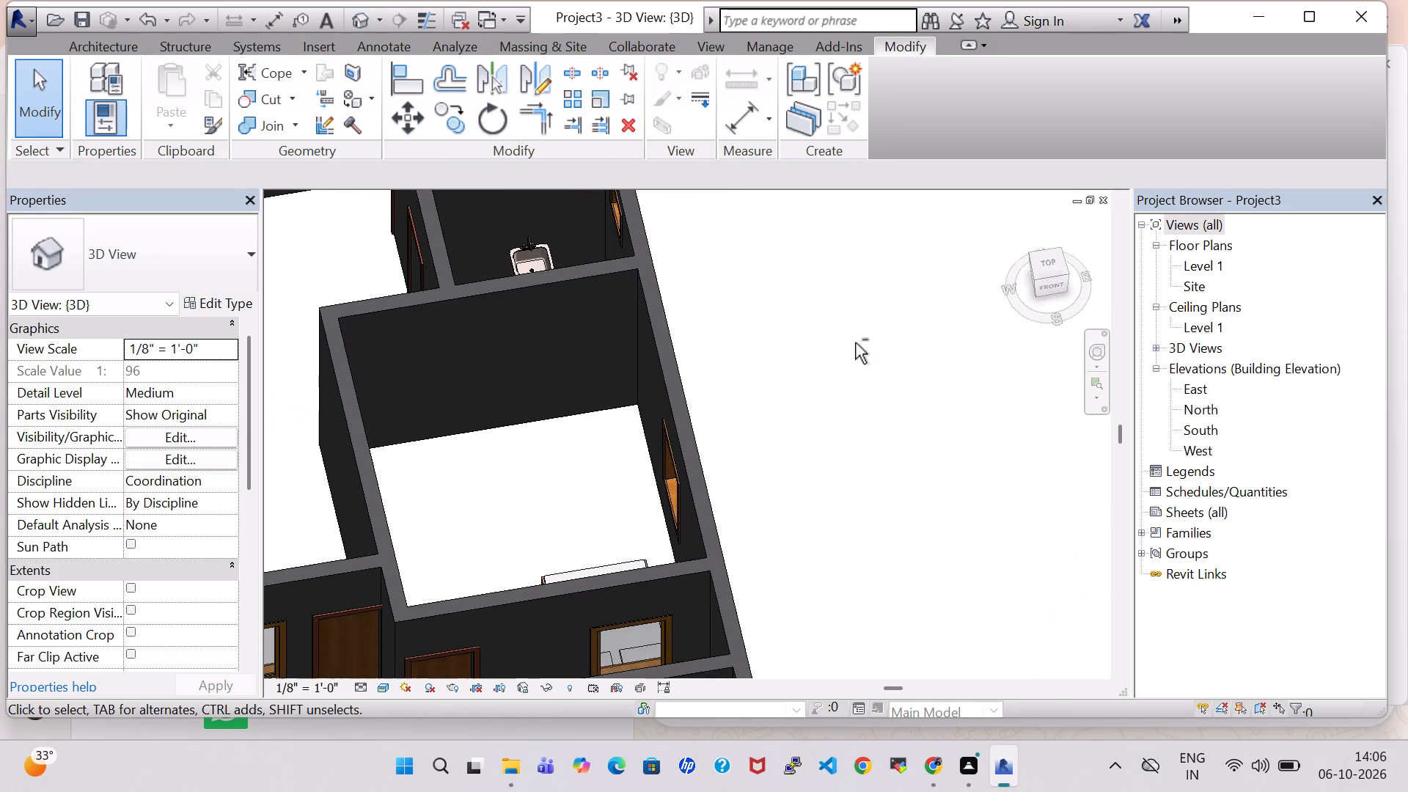
shift+middle_drag(754, 381, 796, 398)
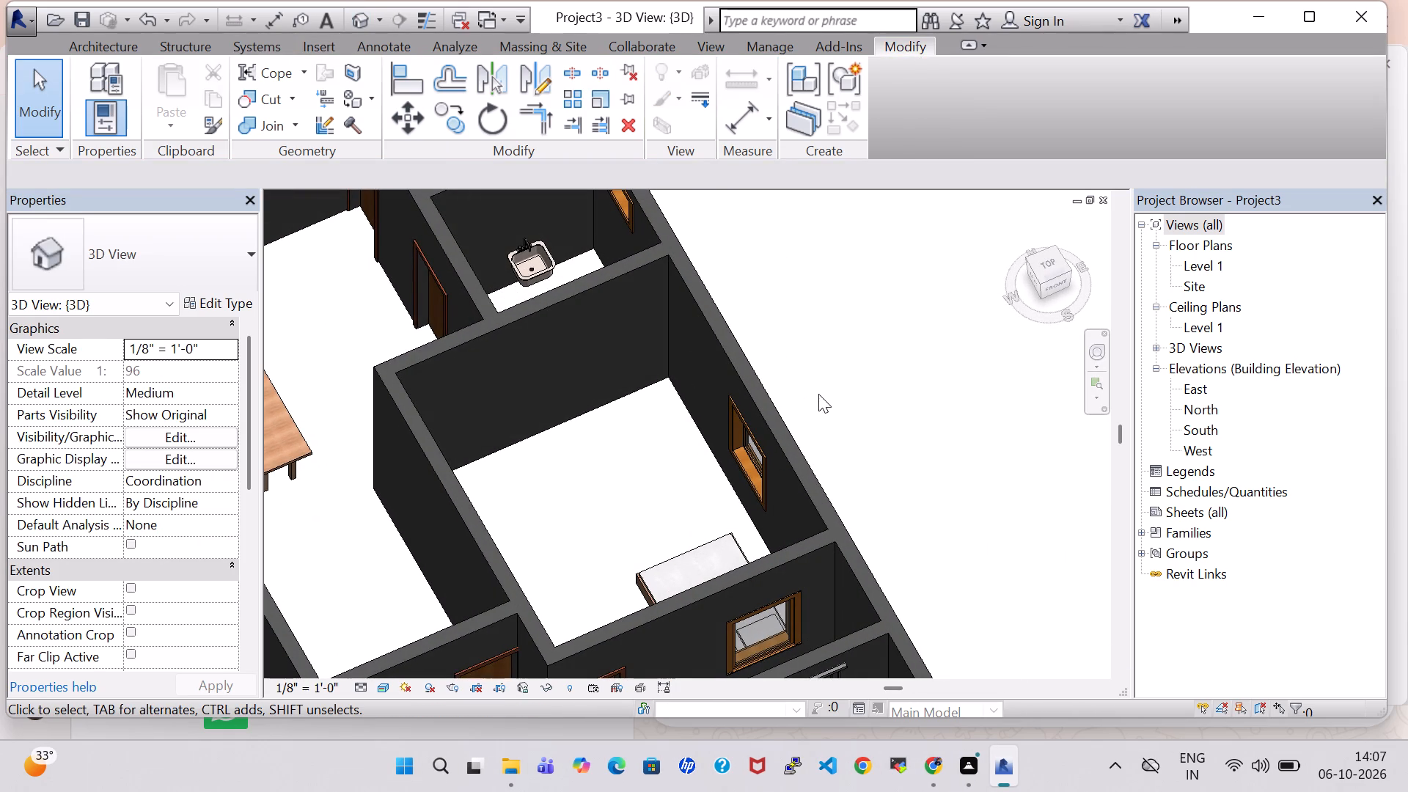
middle_drag(807, 394, 975, 366)
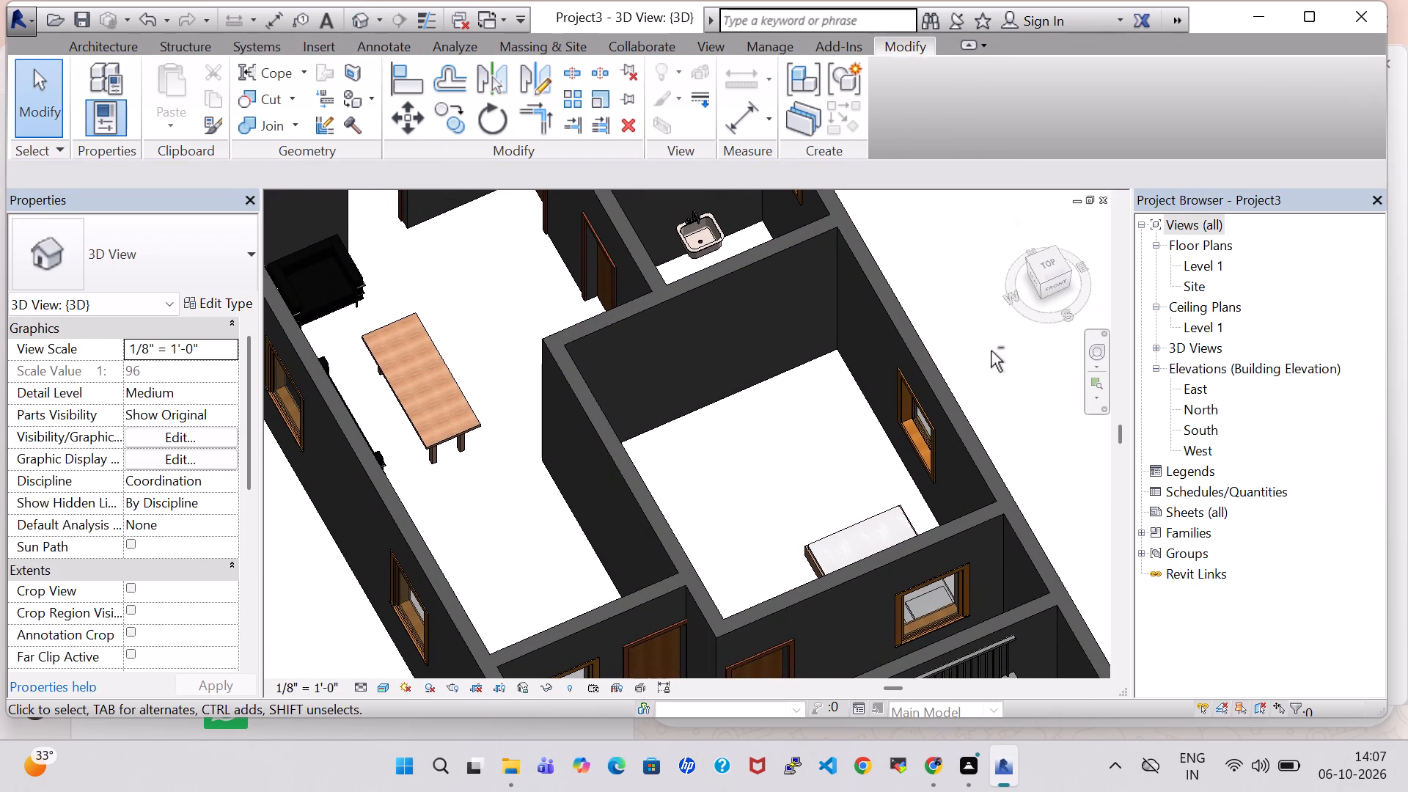
shift+middle_drag(991, 351, 870, 339)
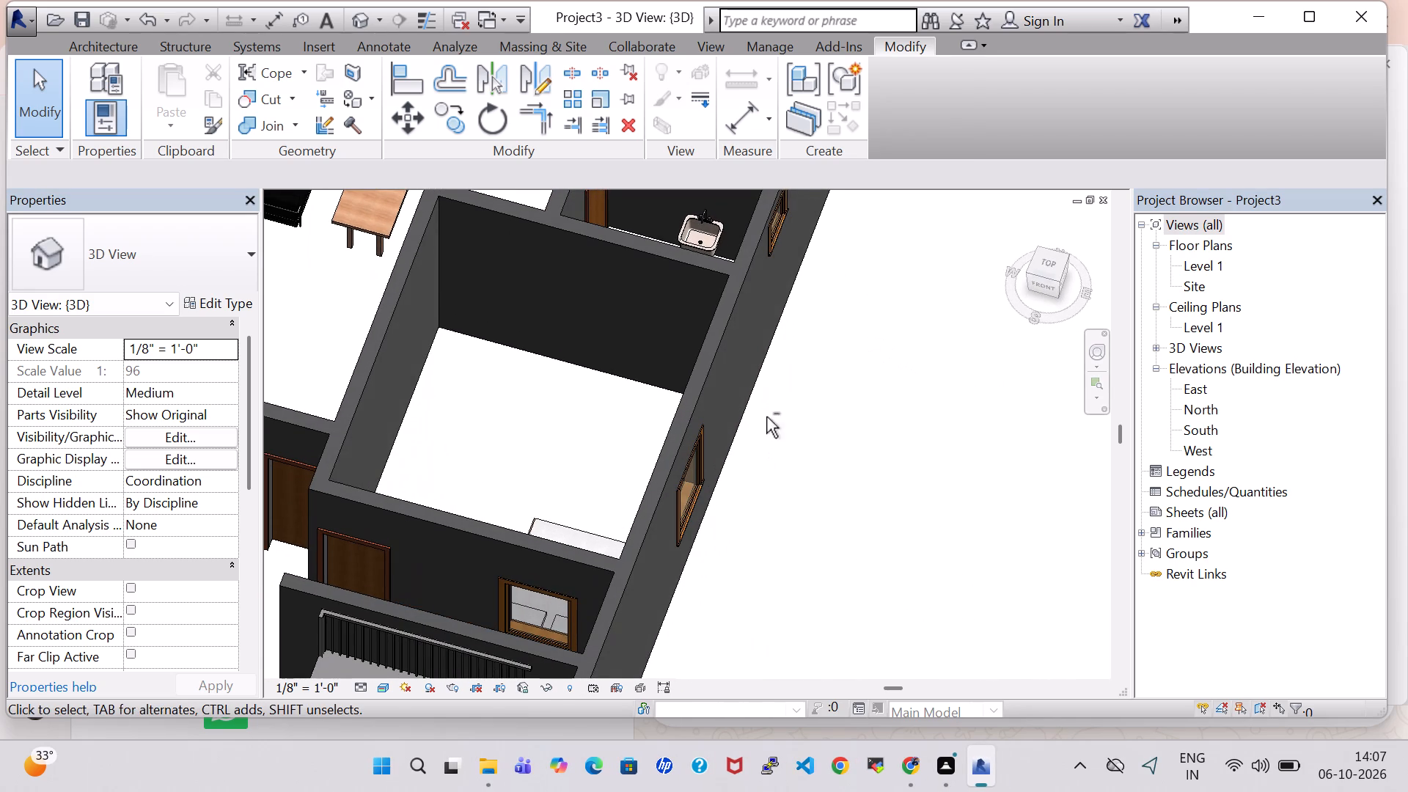
shift+middle_drag(766, 417, 830, 218)
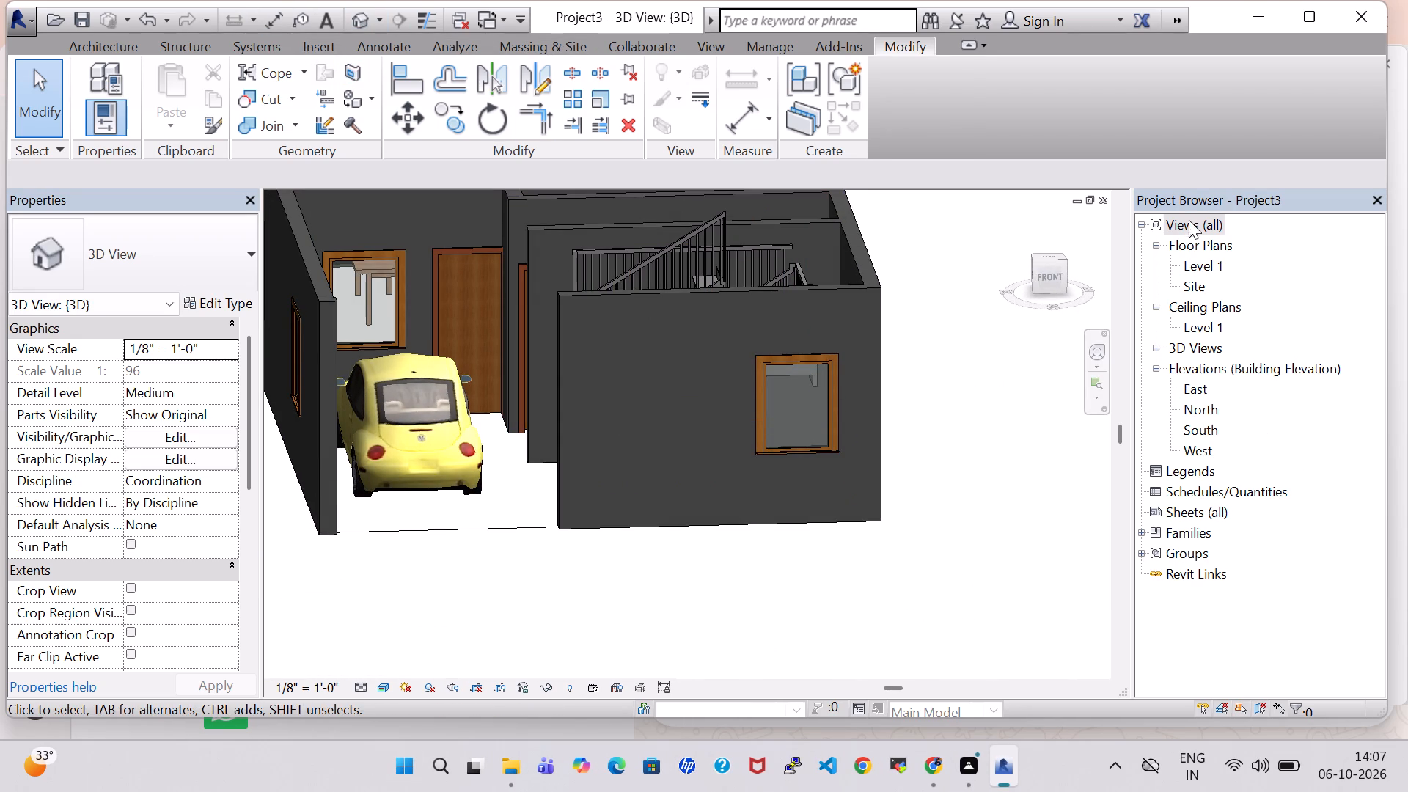
Return to the Level 1 floor plan and review the type properties of the drawing area's rectangular table.
double_click(1208, 271)
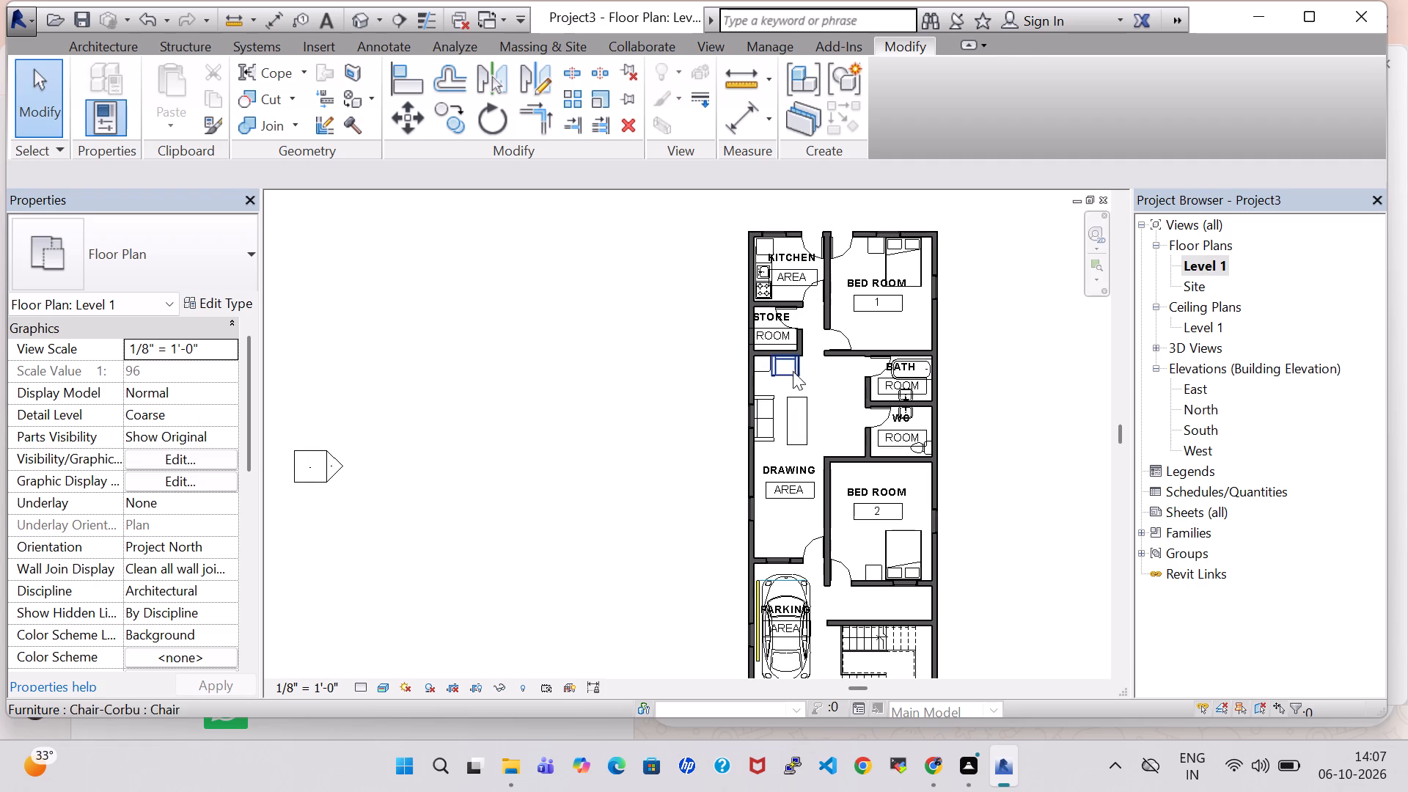
click(796, 407)
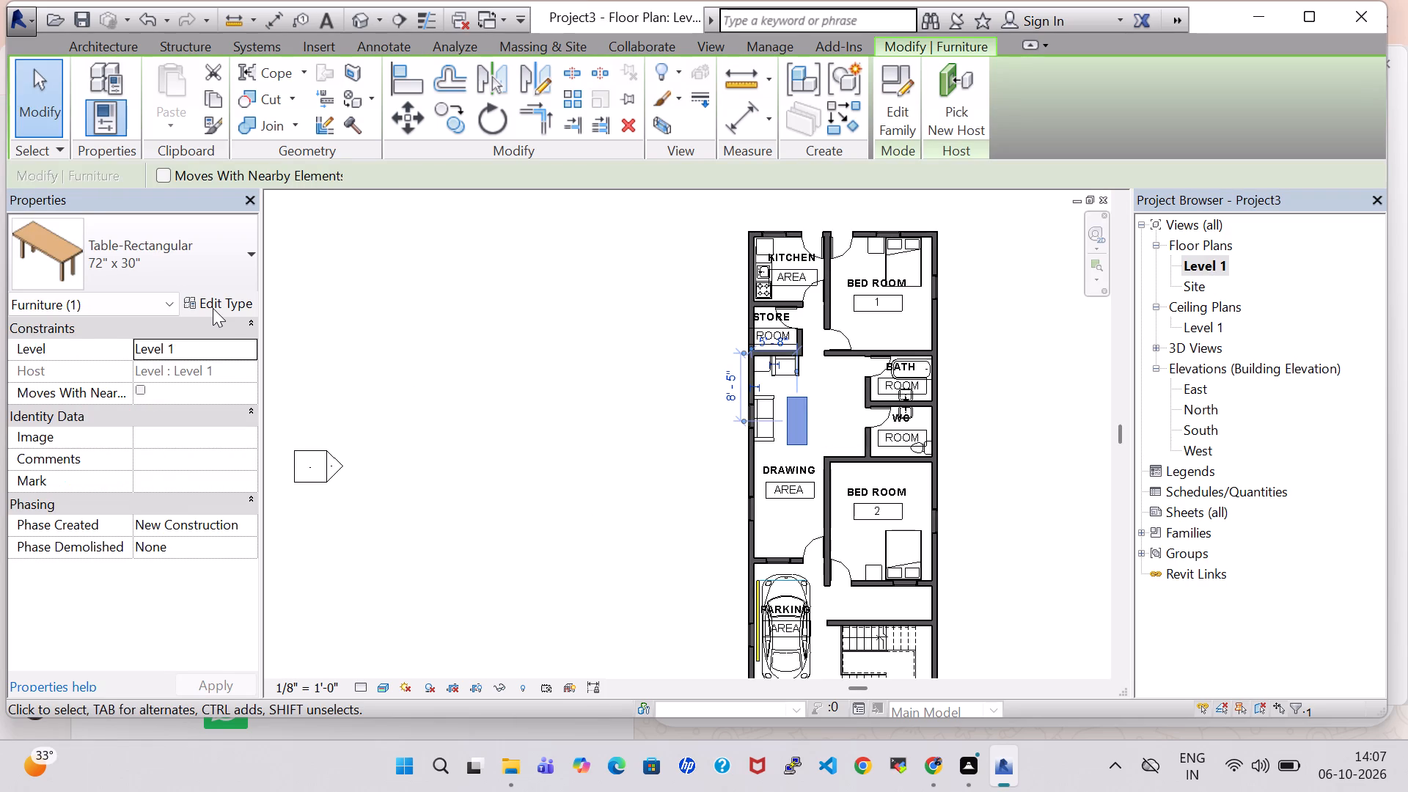
click(213, 308)
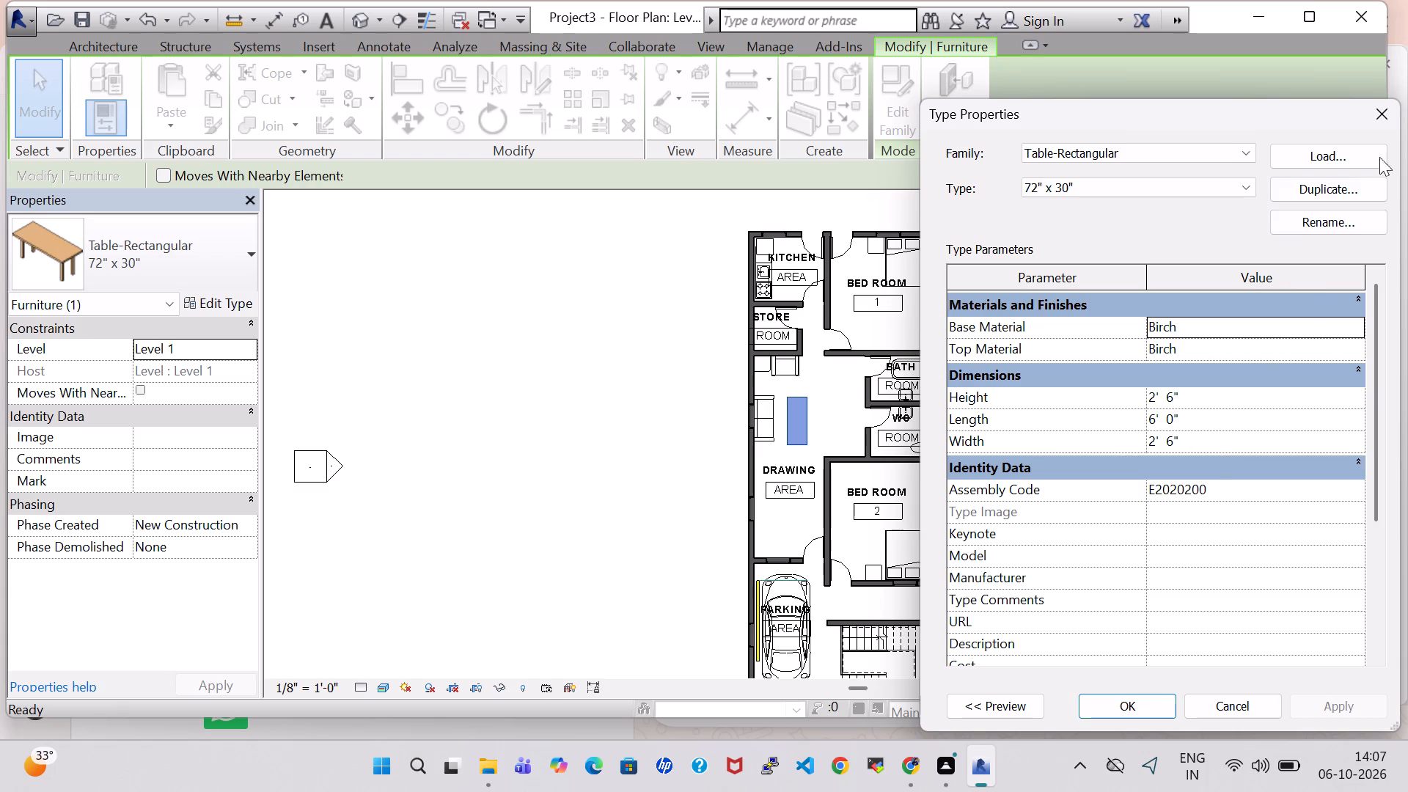
click(1387, 118)
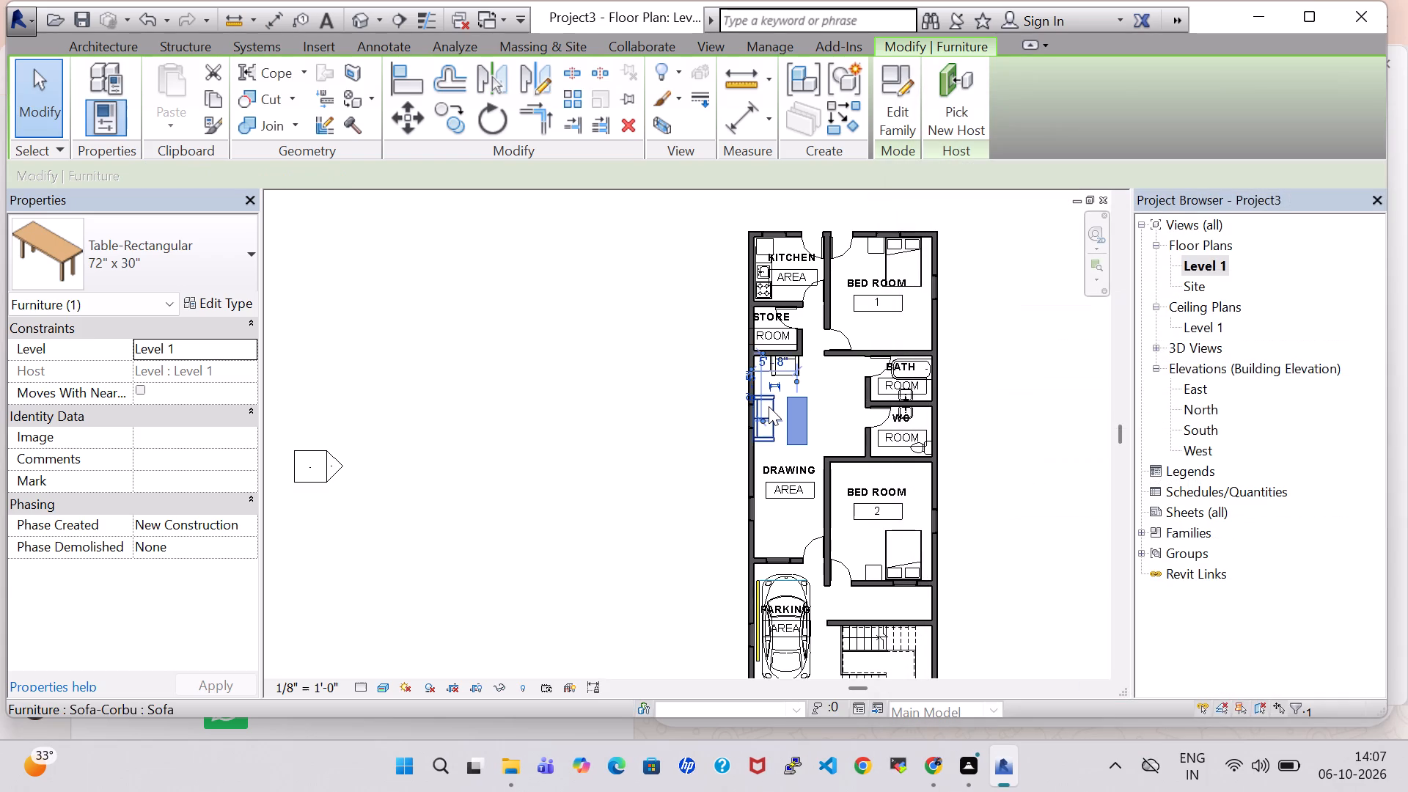
Review the type properties of the drawing area's sofa, including its materials and dimensions.
click(769, 406)
click(197, 301)
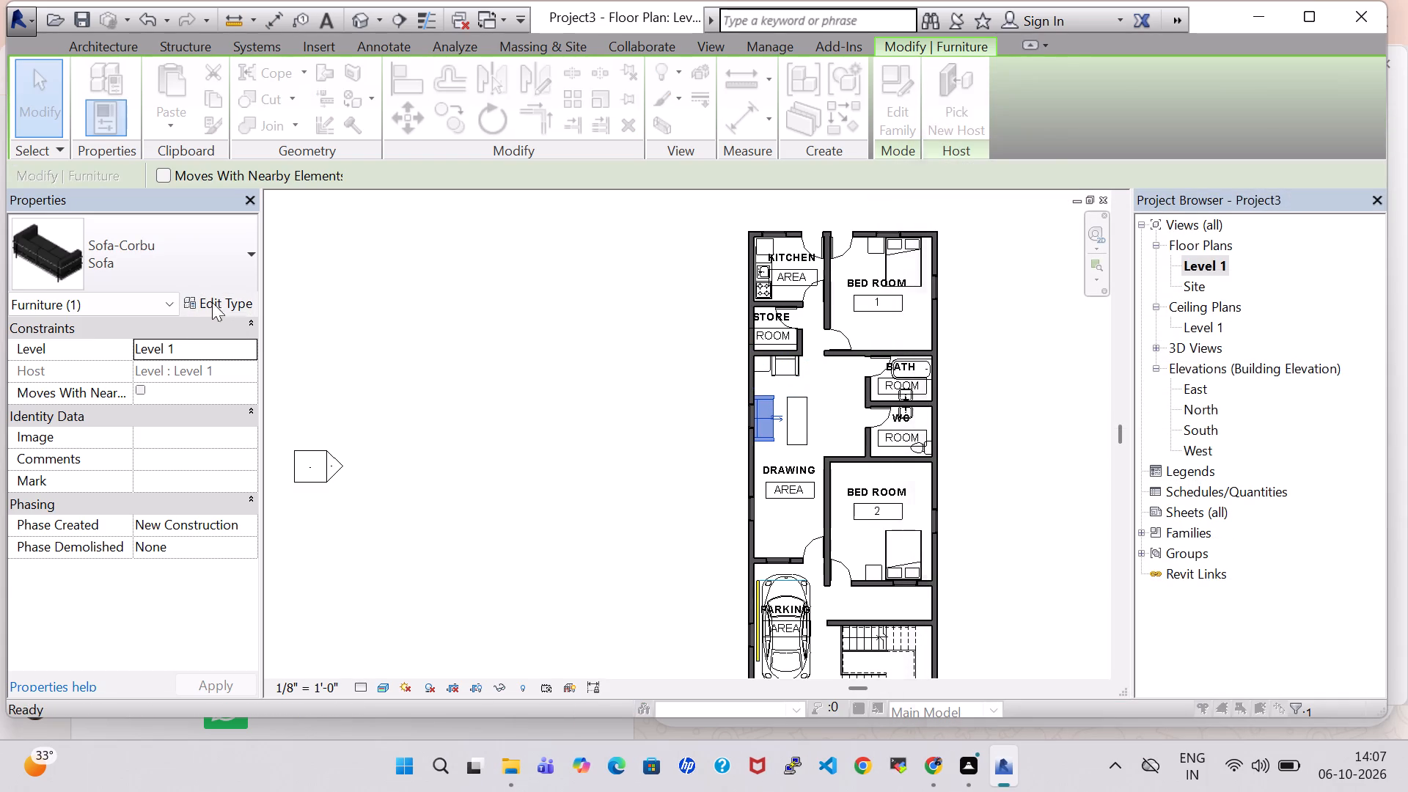
click(1369, 121)
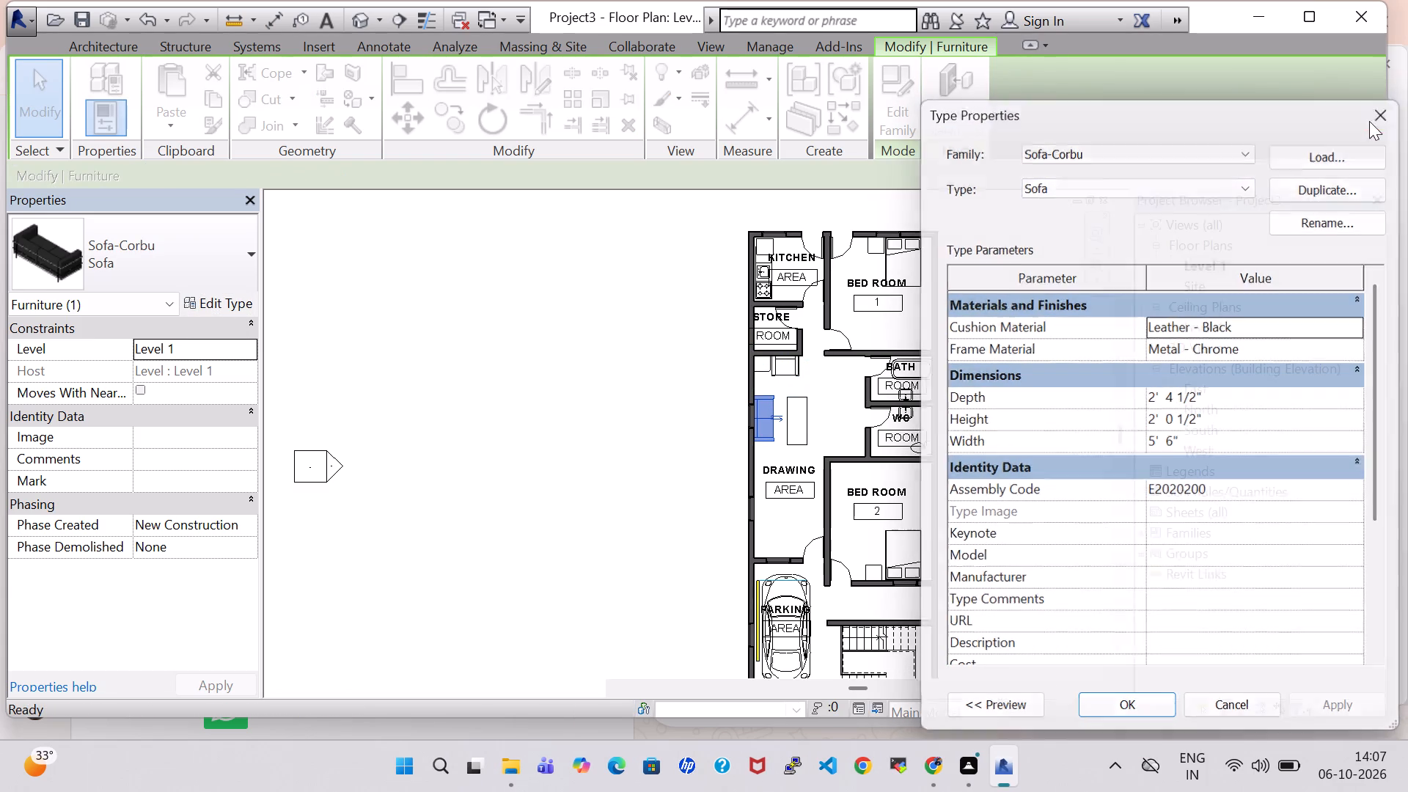
click(604, 400)
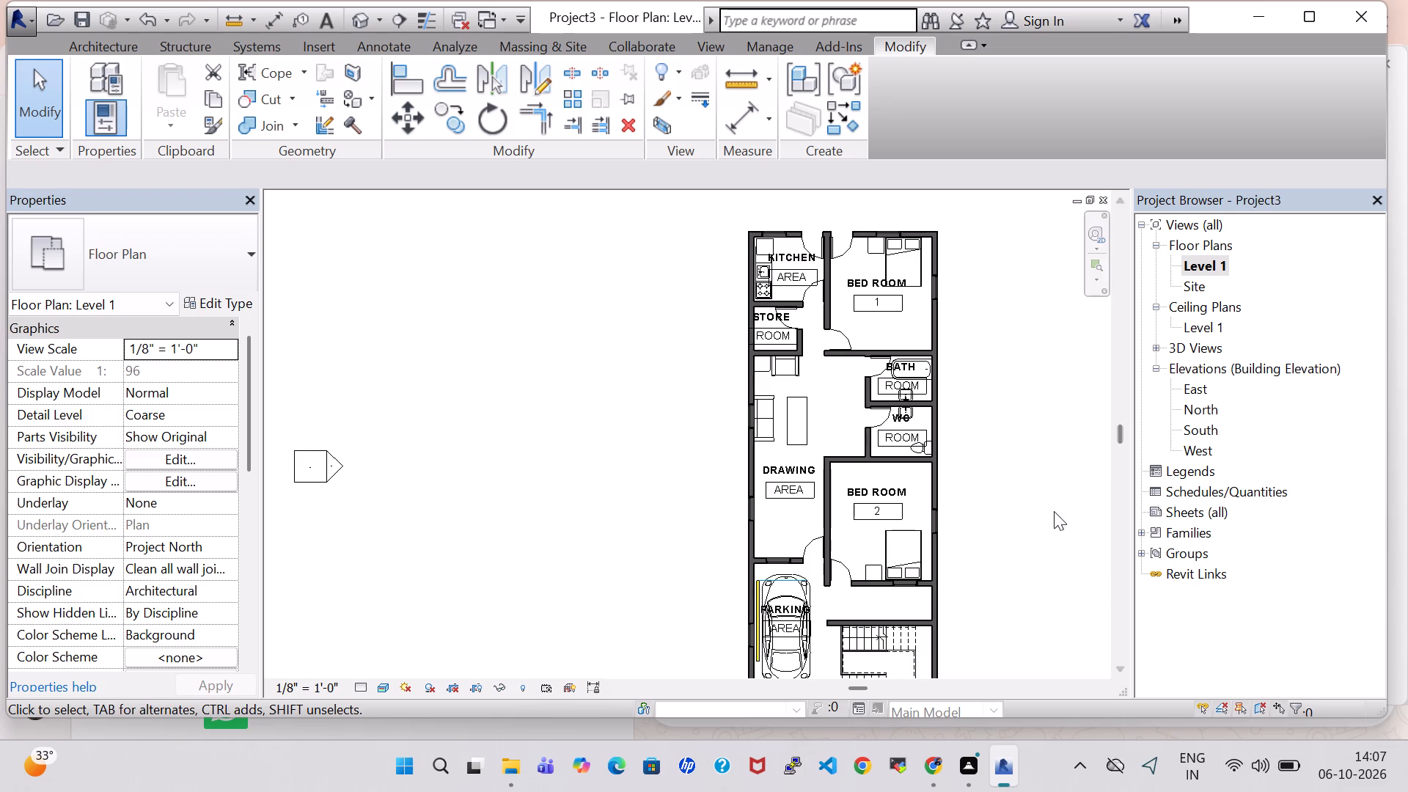
Fit the whole house in the Level 1 plan and save the Project3 project.
scroll(1054, 511, down, 1)
scroll(420, 259, down, 1)
middle_drag(905, 465, 822, 463)
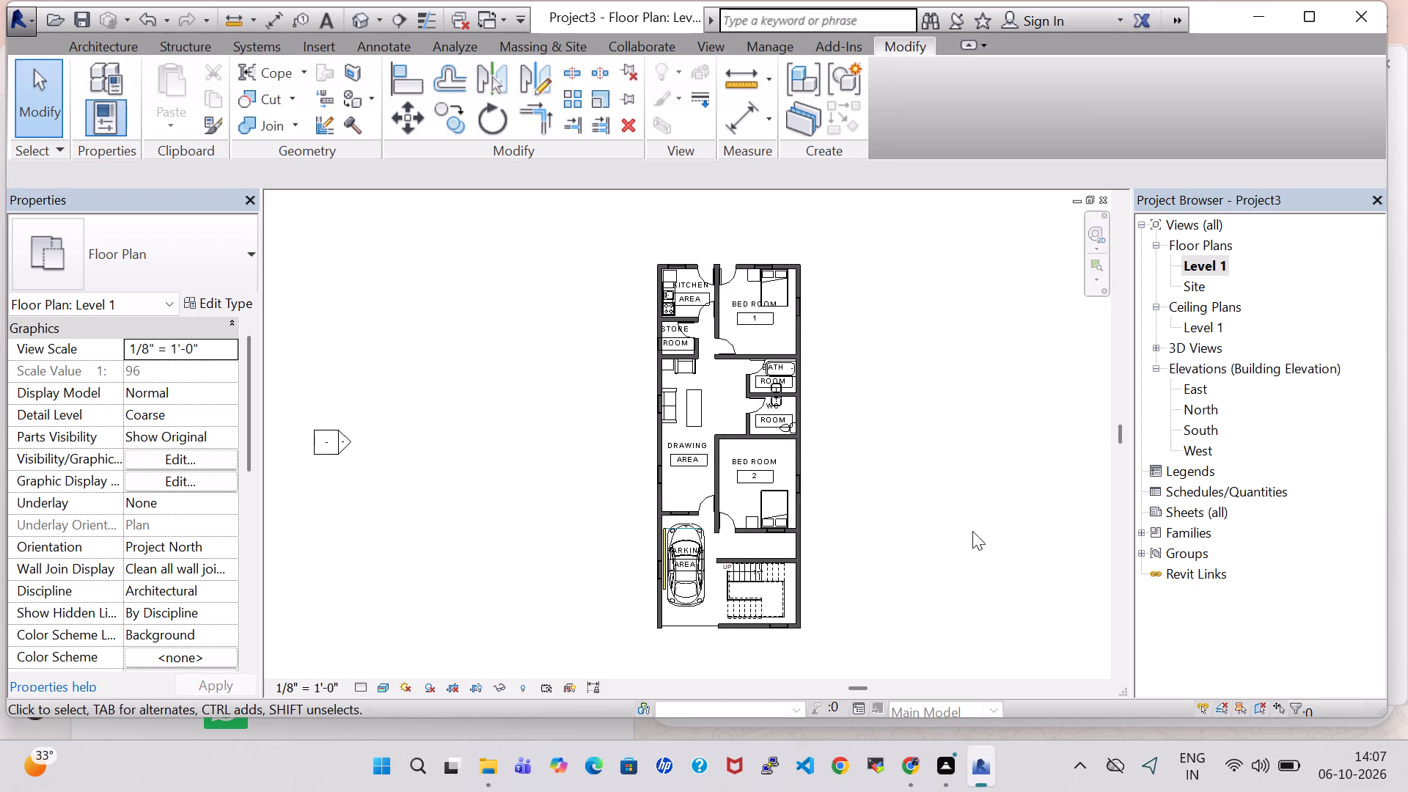
click(21, 27)
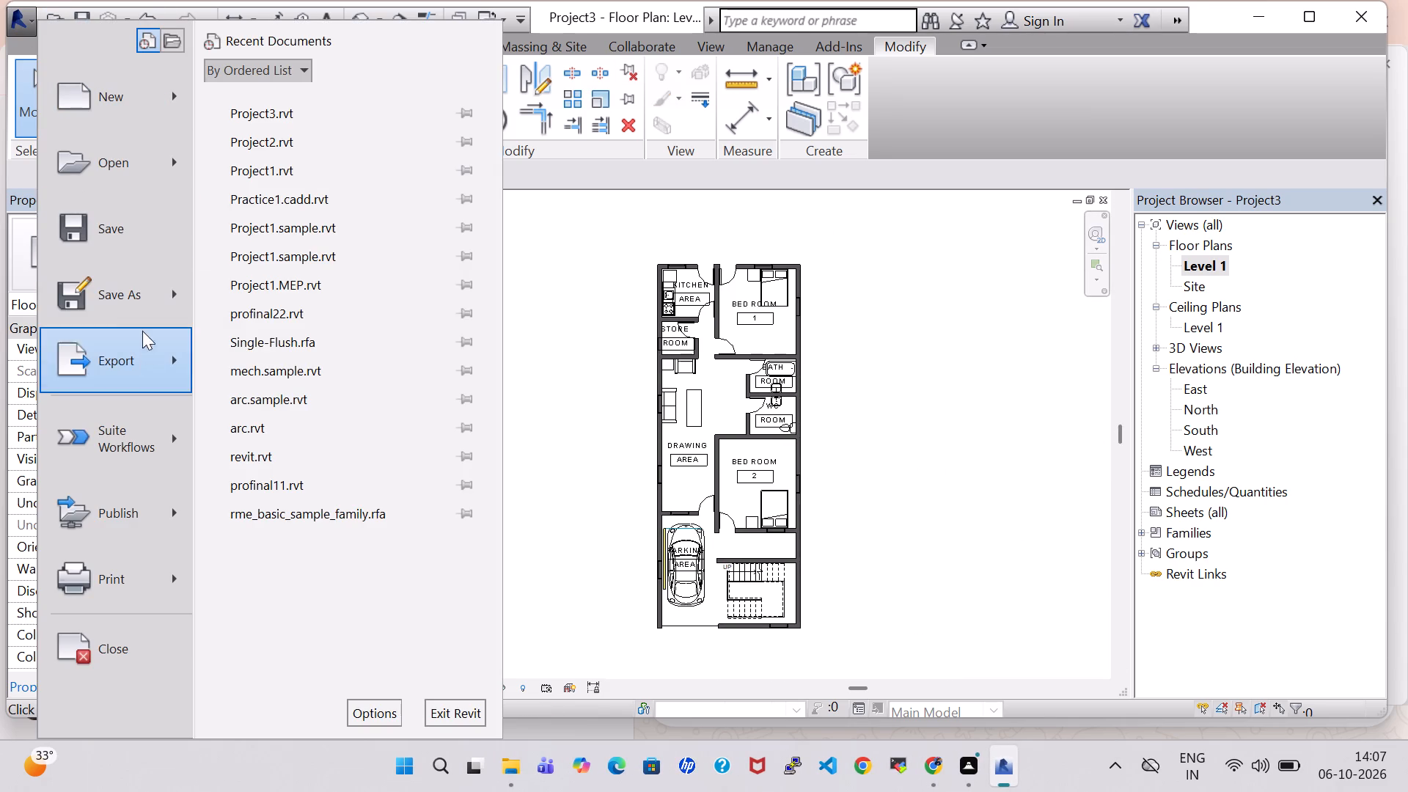
click(112, 236)
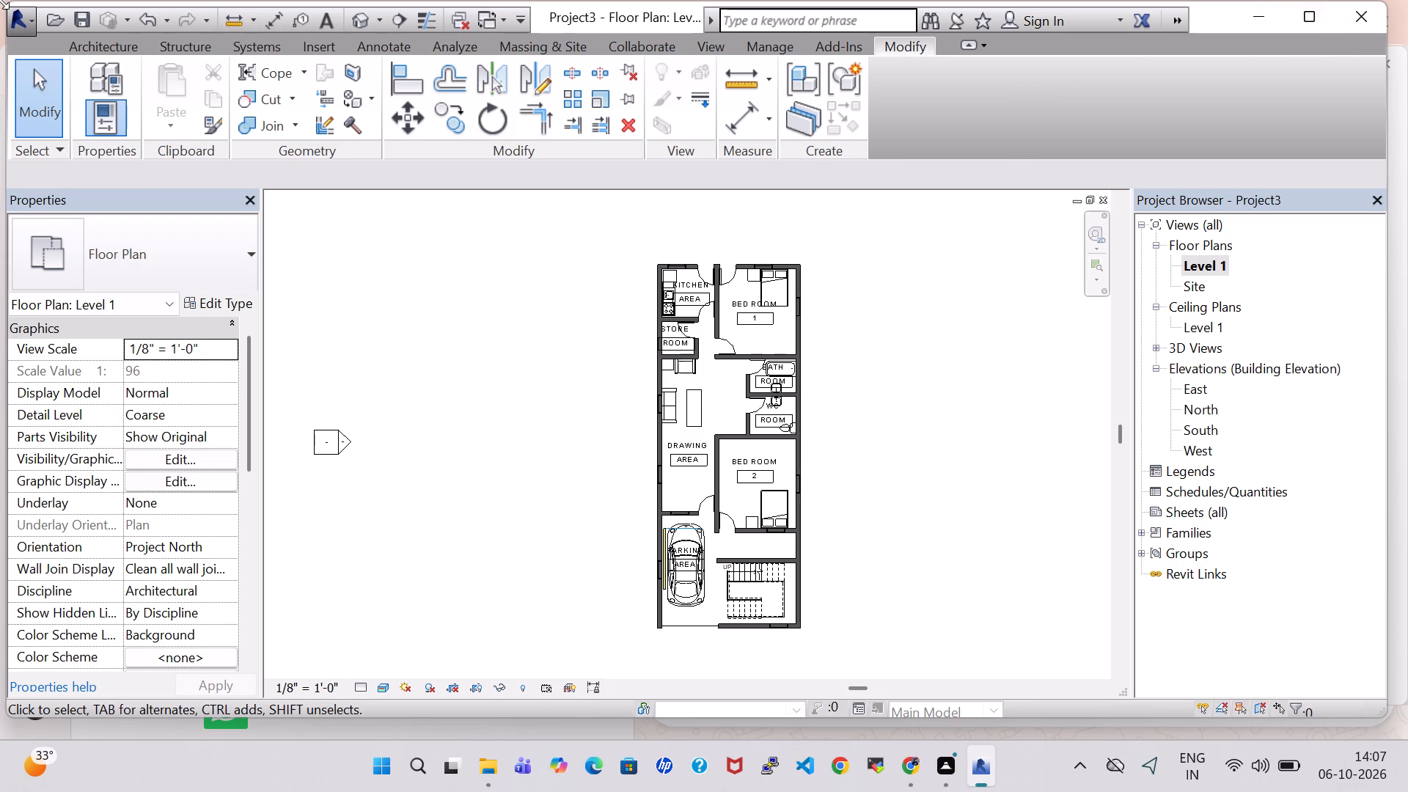
click(22, 17)
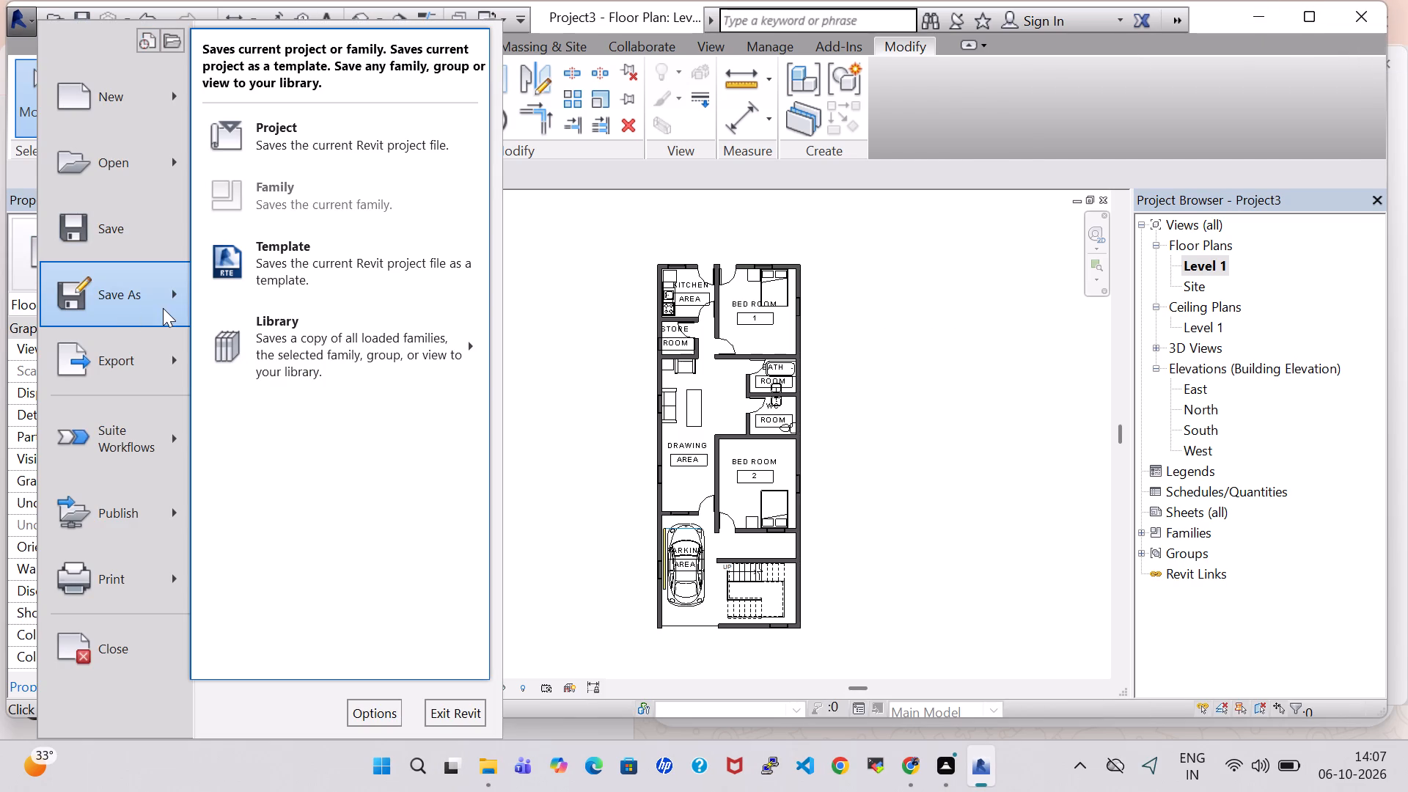
click(930, 379)
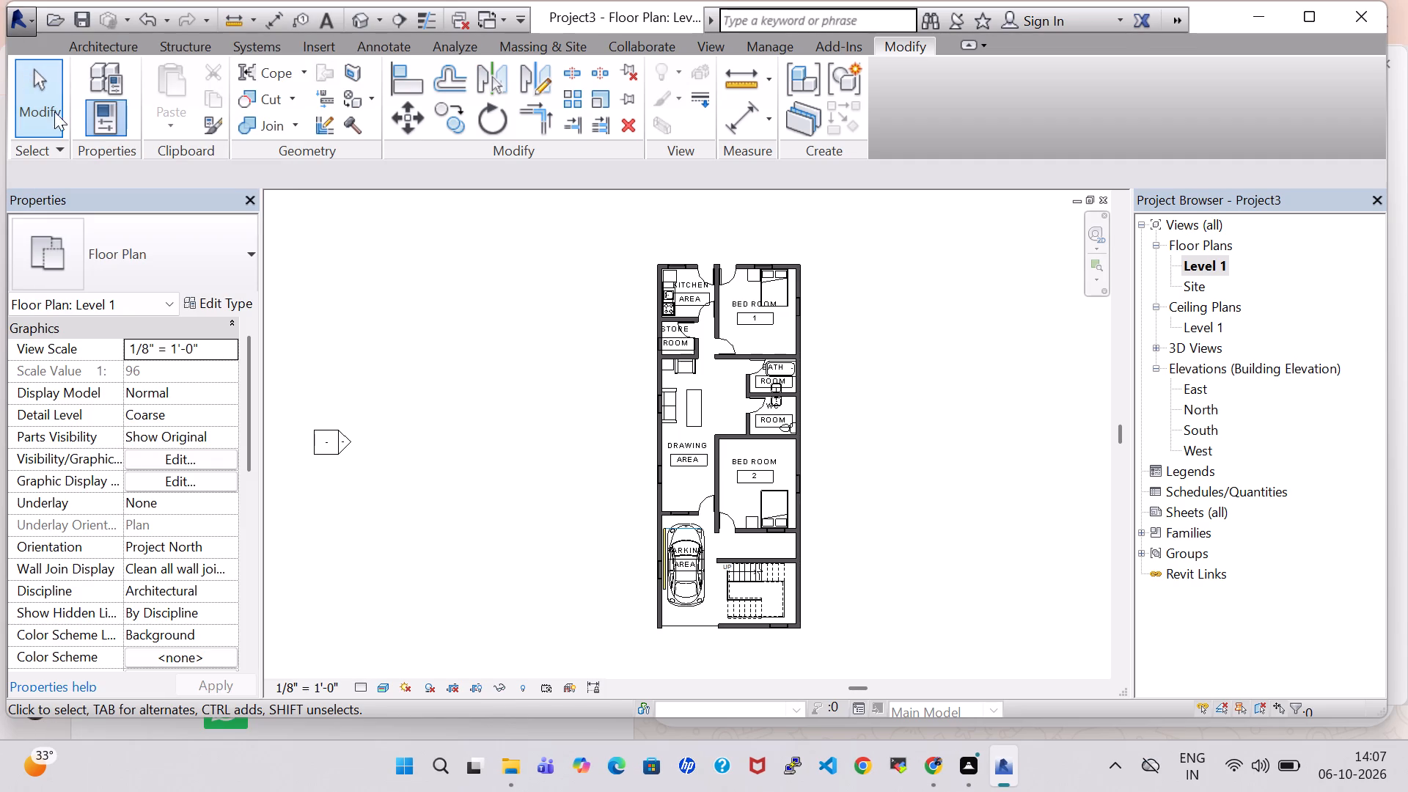
click(18, 23)
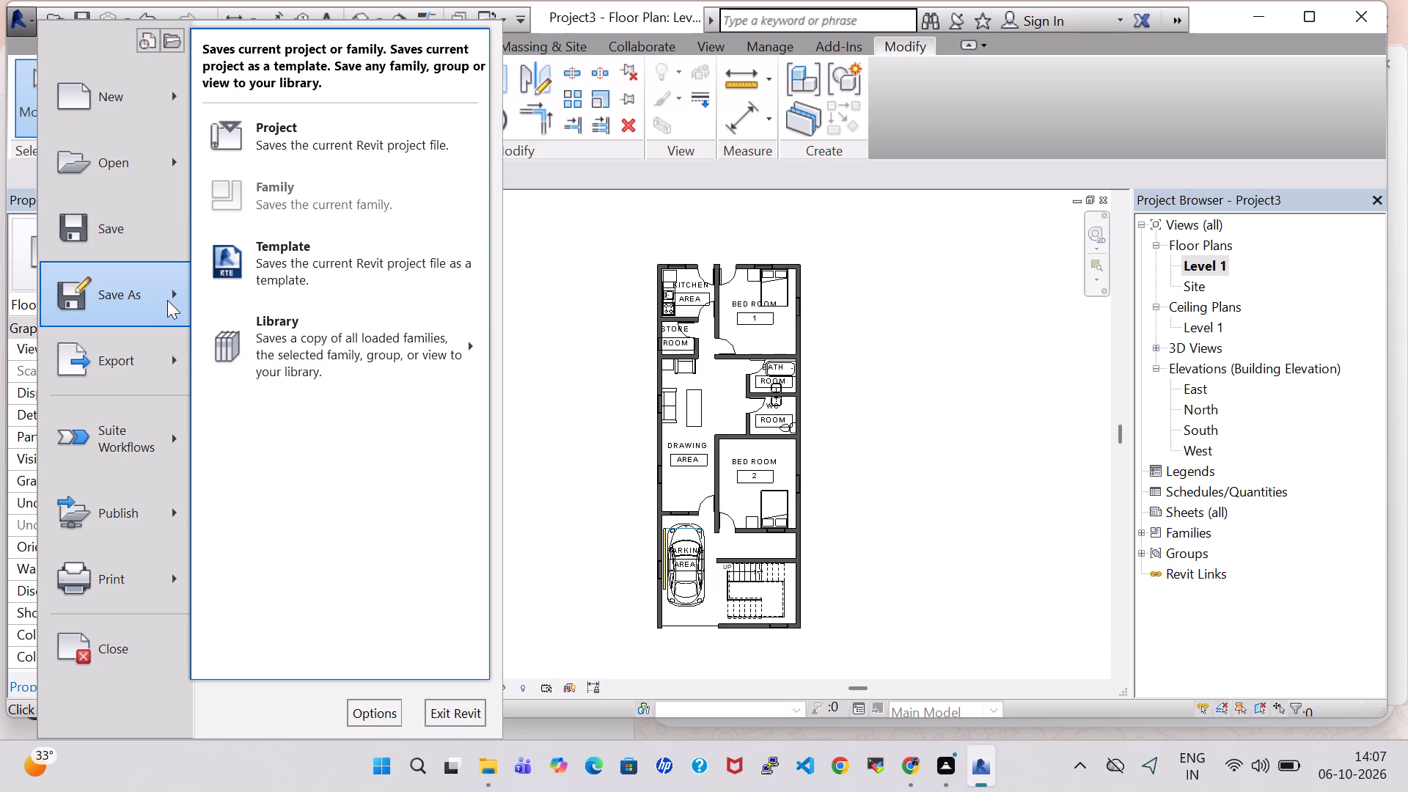
click(137, 225)
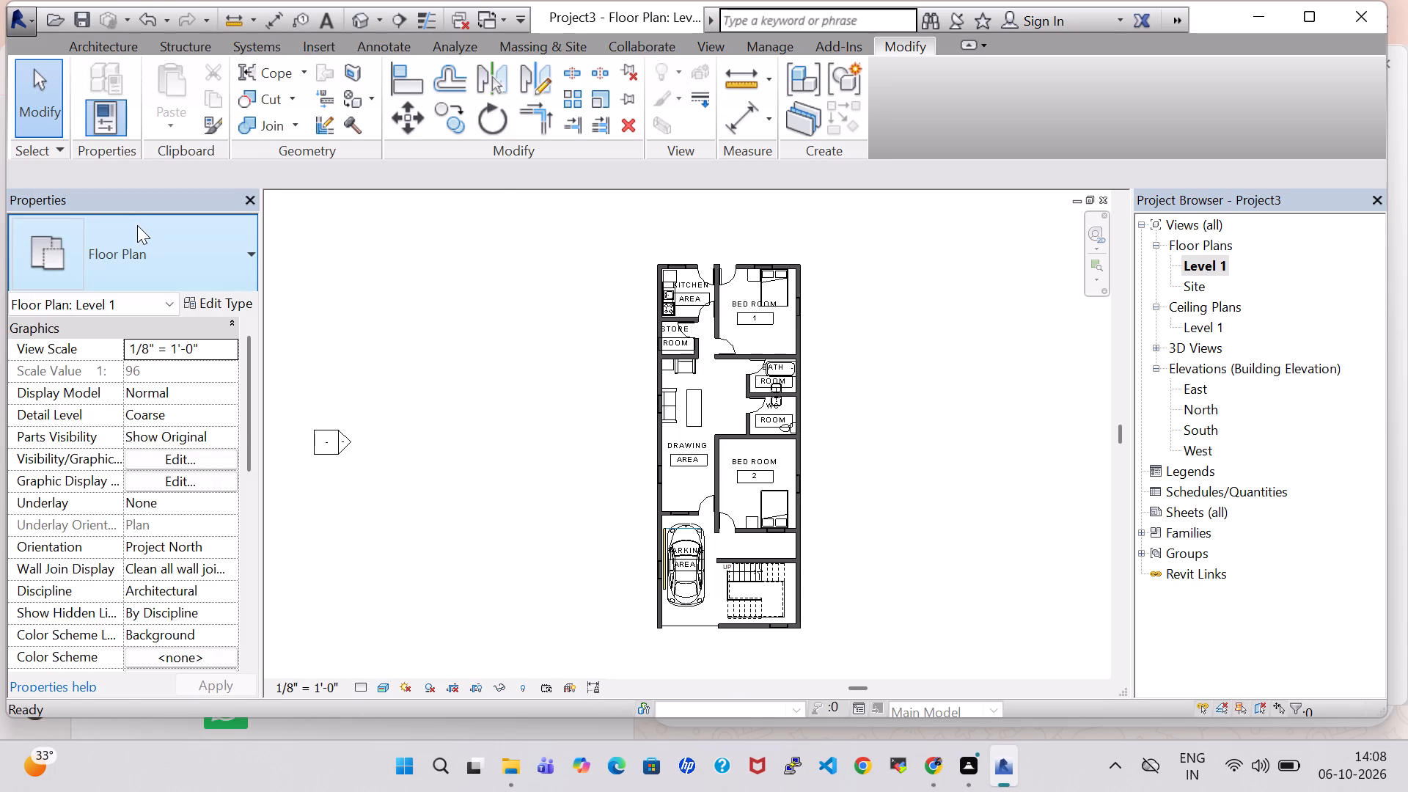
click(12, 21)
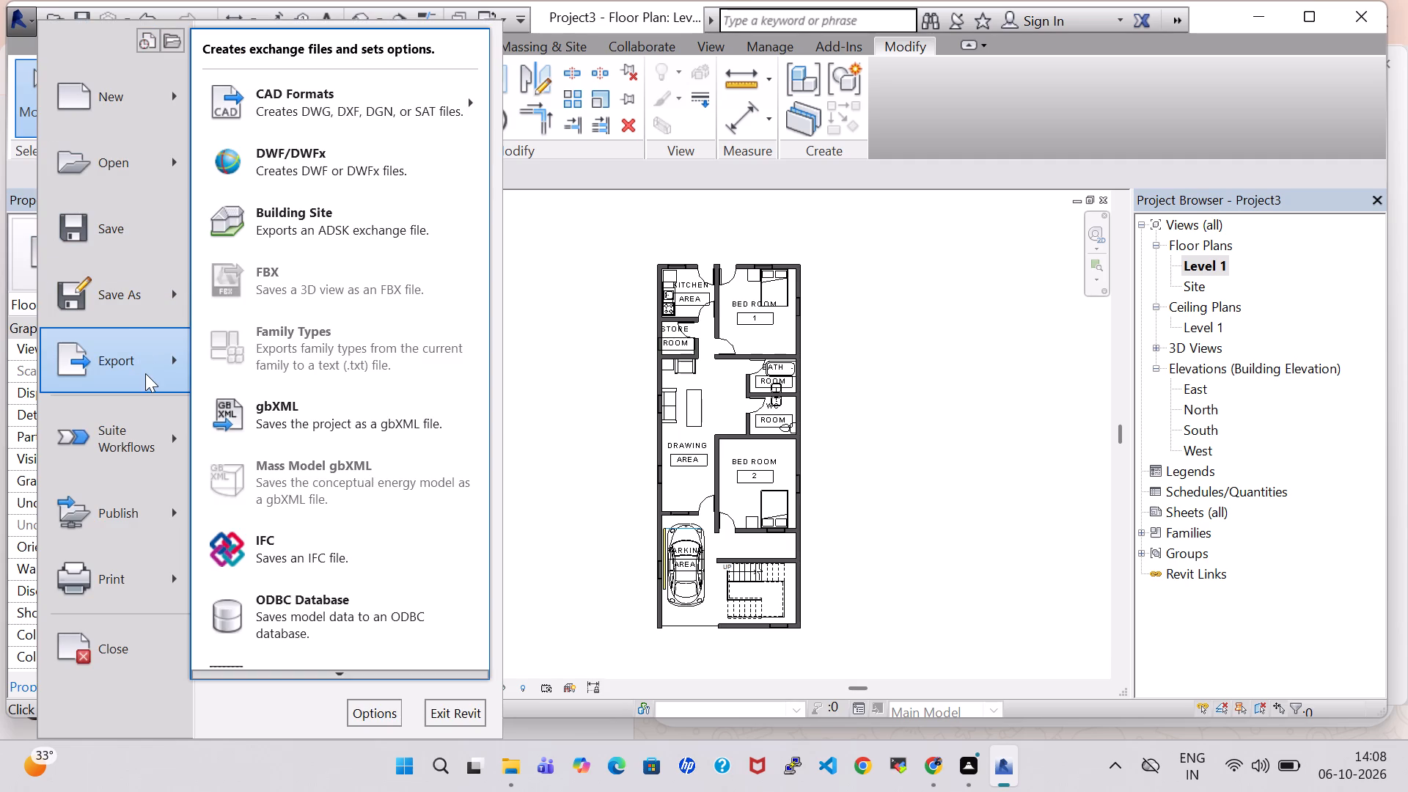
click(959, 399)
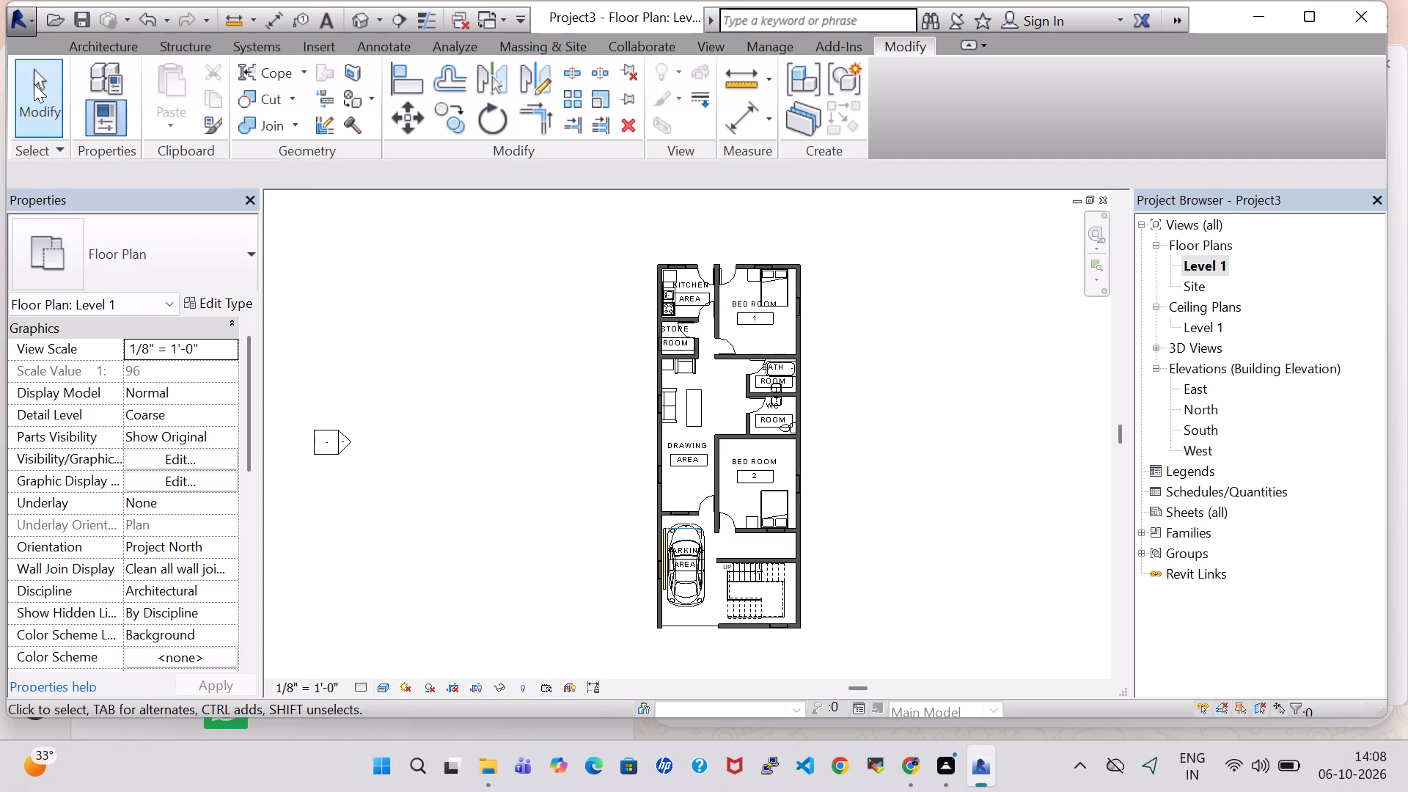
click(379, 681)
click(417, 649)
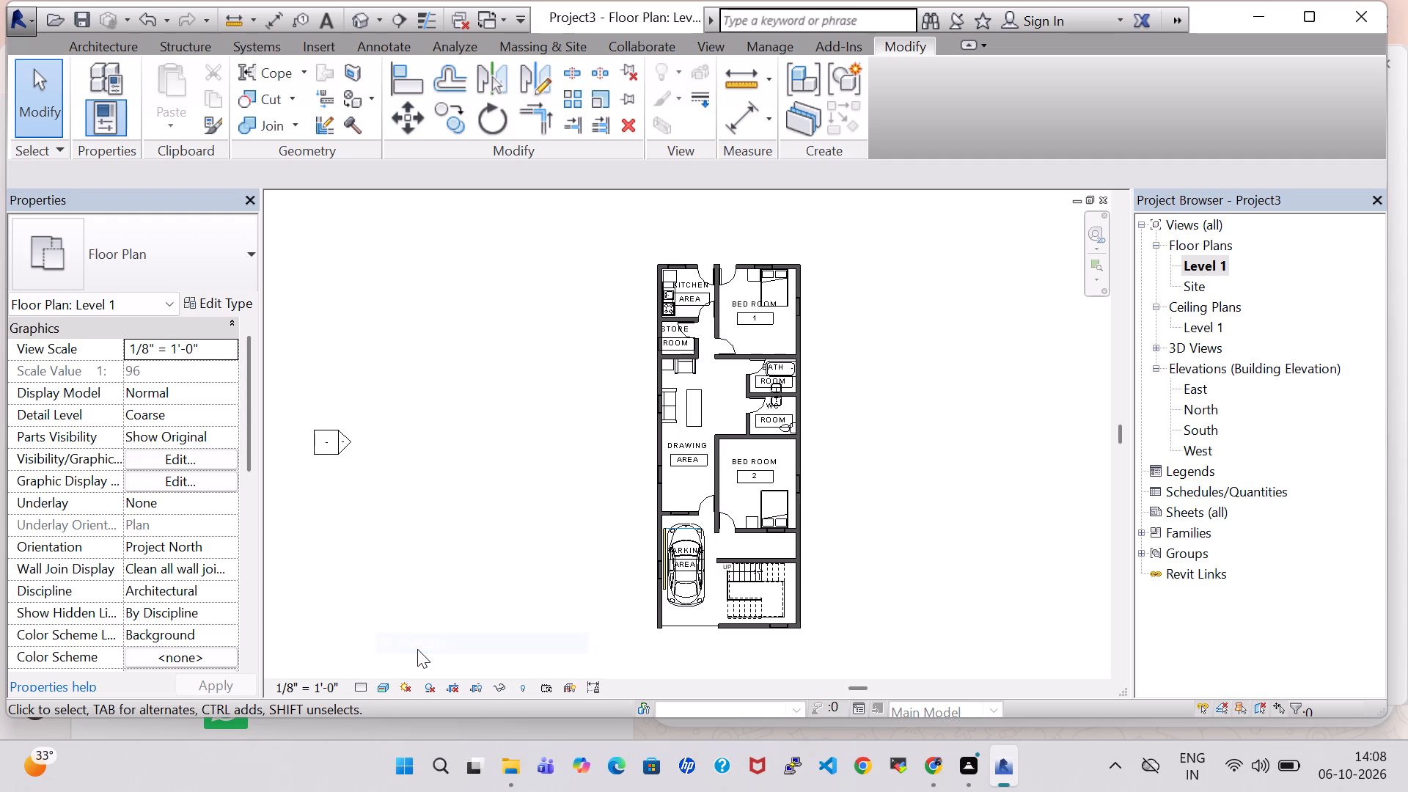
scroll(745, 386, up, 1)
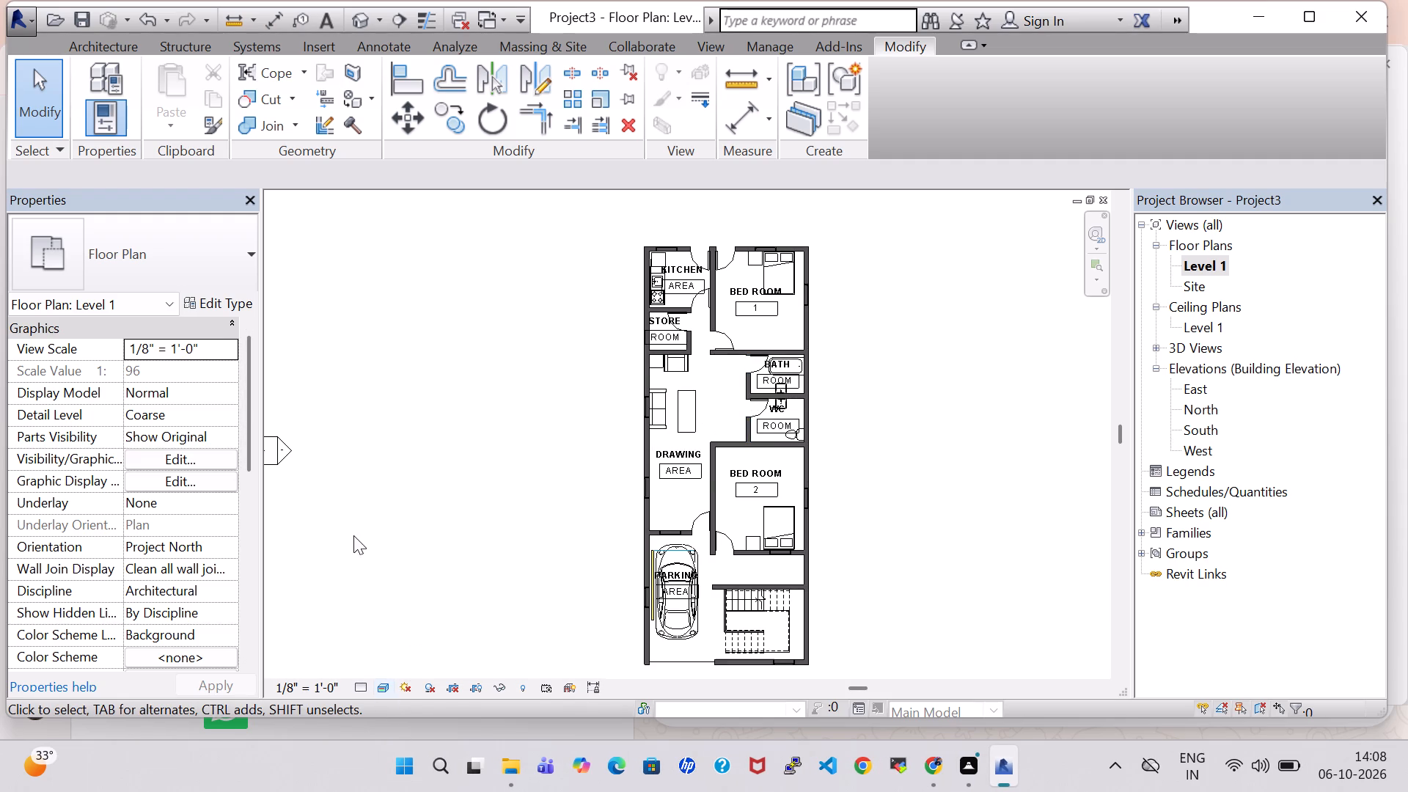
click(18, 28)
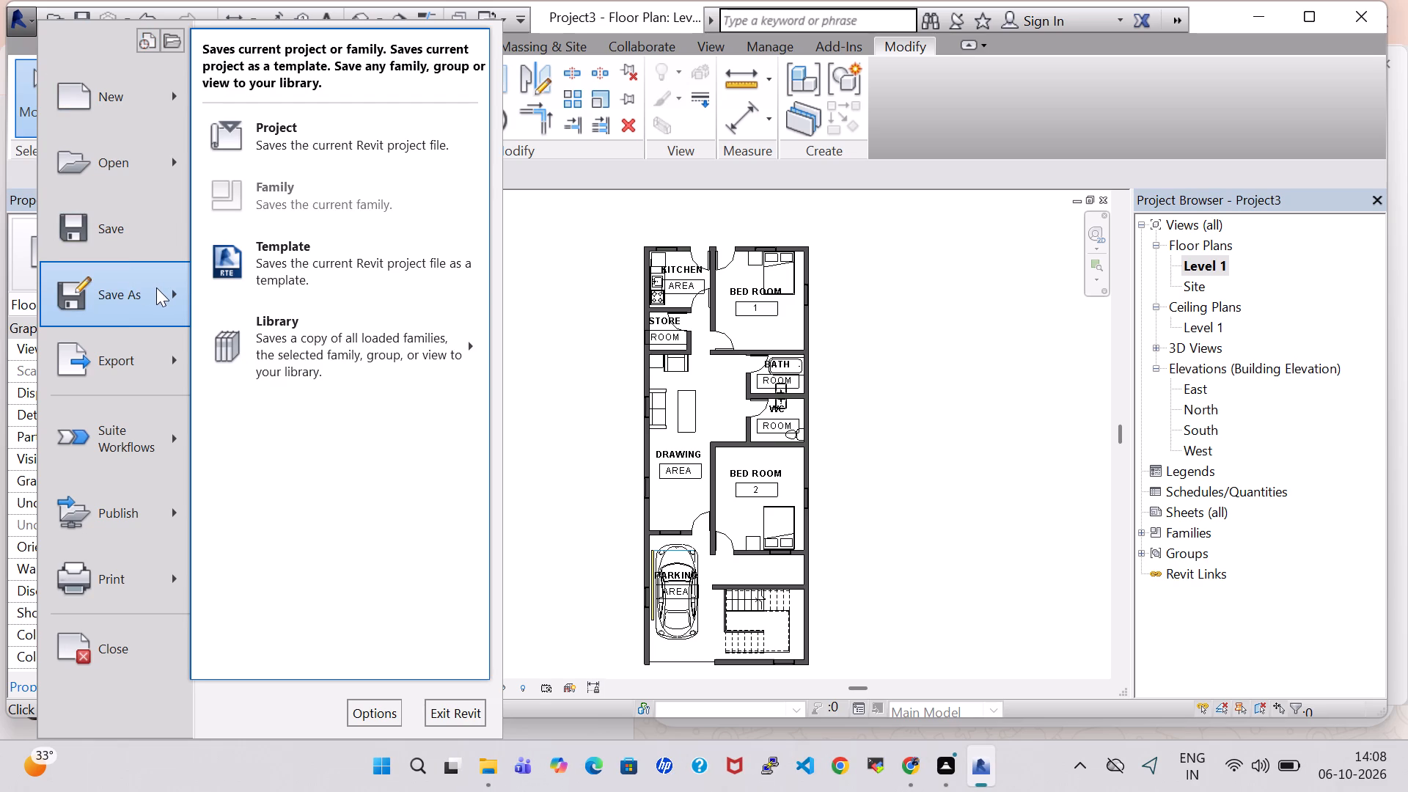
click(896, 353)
Examine the whole house in the 3D view from several angles, including the parking, staircase, bedrooms, bathrooms and drawing area furniture.
click(355, 19)
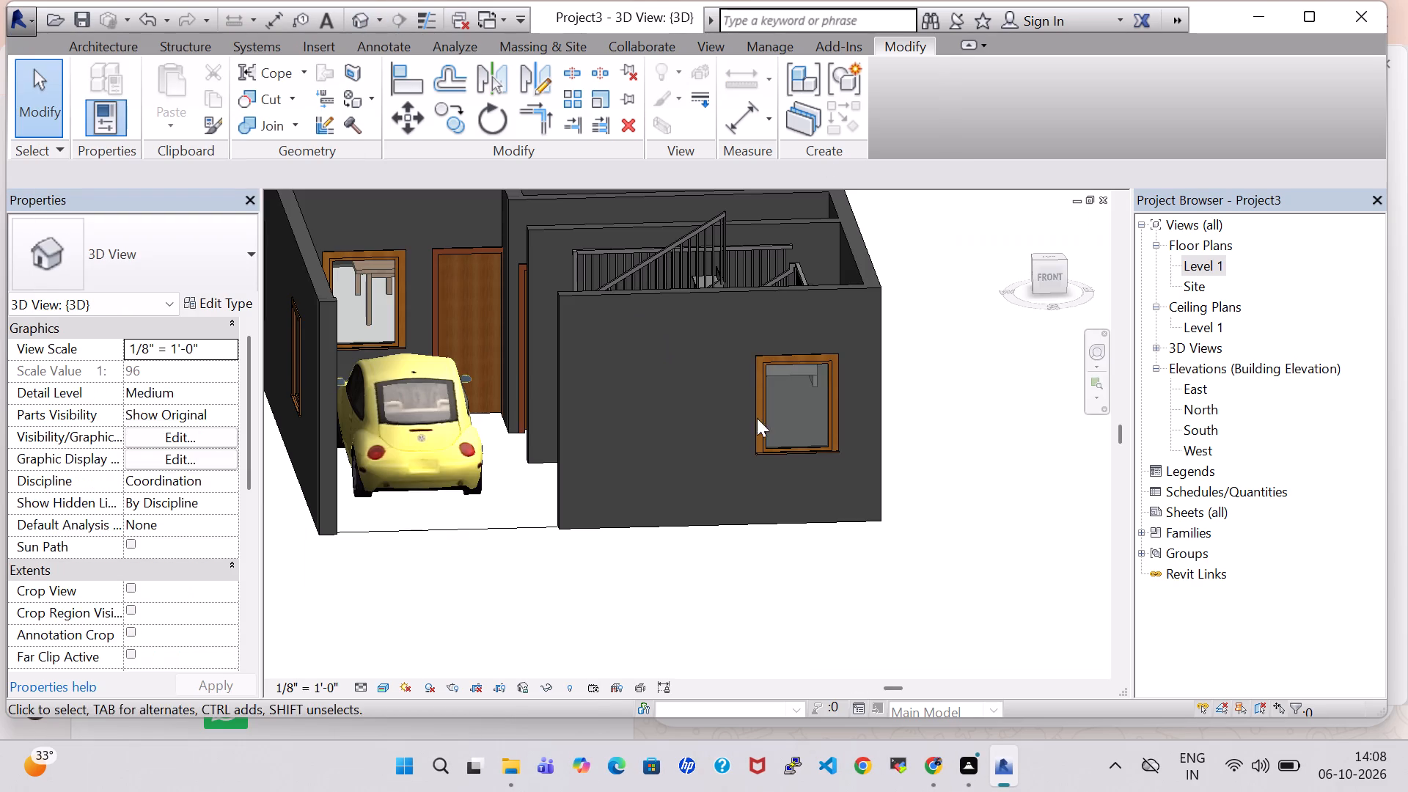
shift+middle_drag(917, 470, 977, 521)
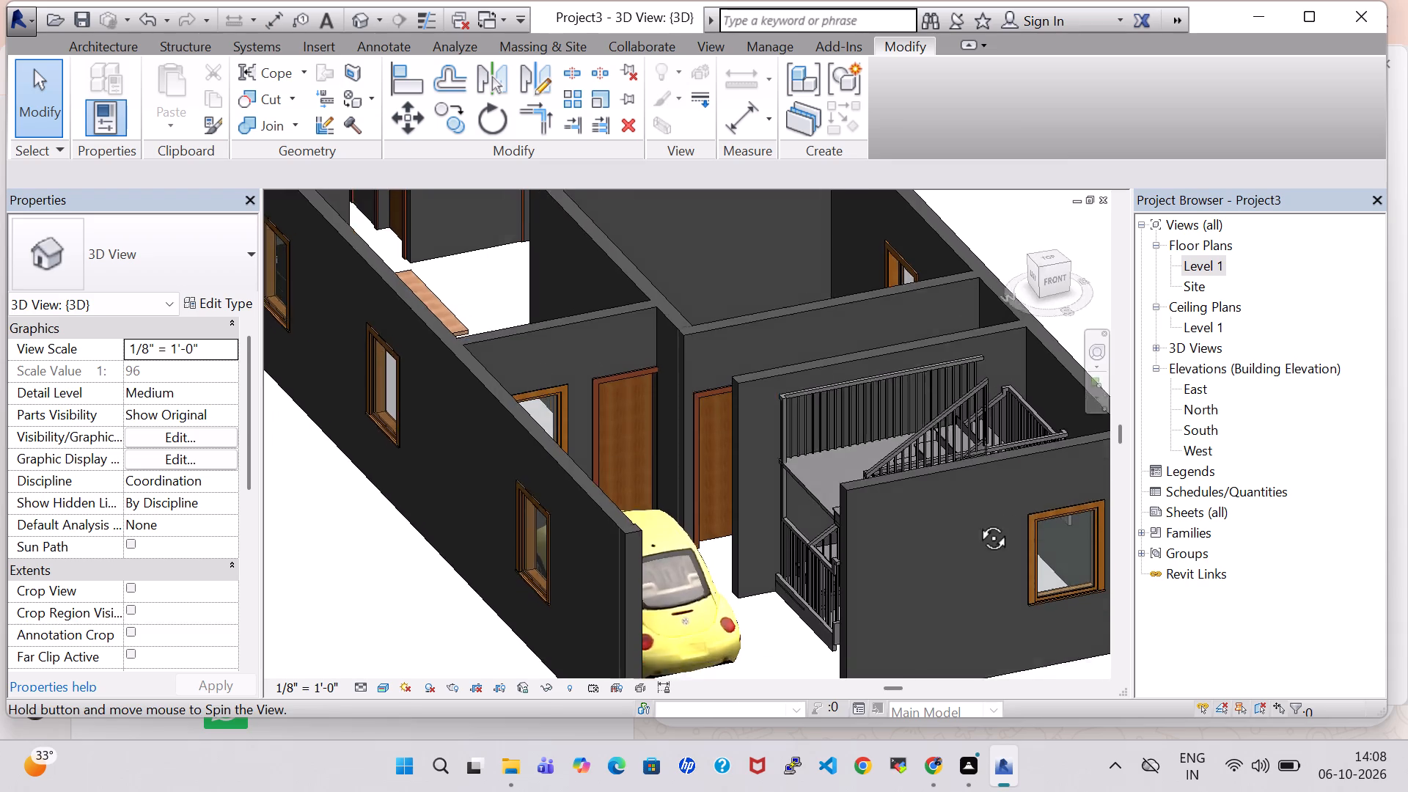
shift+middle_drag(977, 521, 1013, 486)
scroll(625, 490, down, 2)
scroll(683, 504, down, 1)
shift+middle_drag(655, 510, 597, 580)
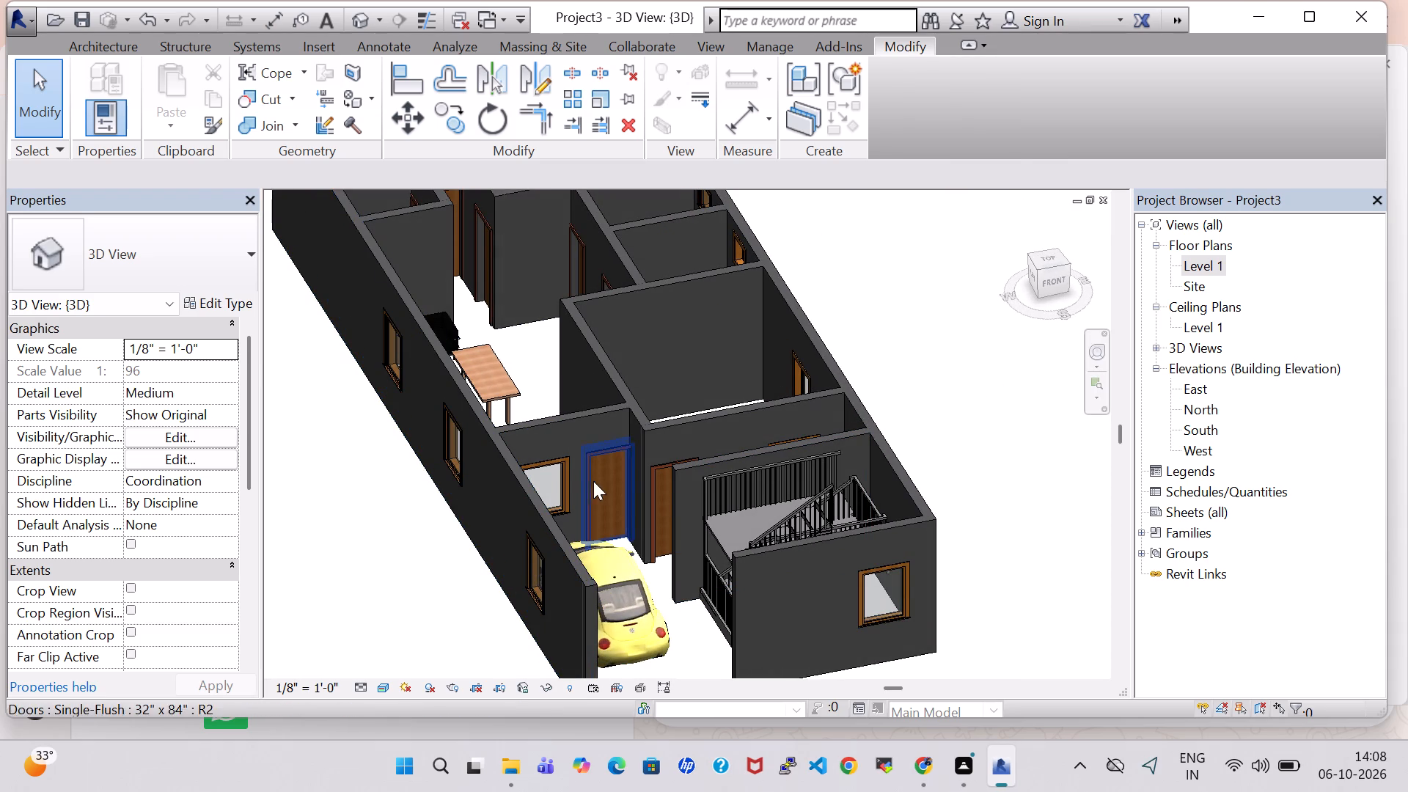
shift+scroll(863, 311, up, 1)
shift+middle_drag(867, 313, 946, 389)
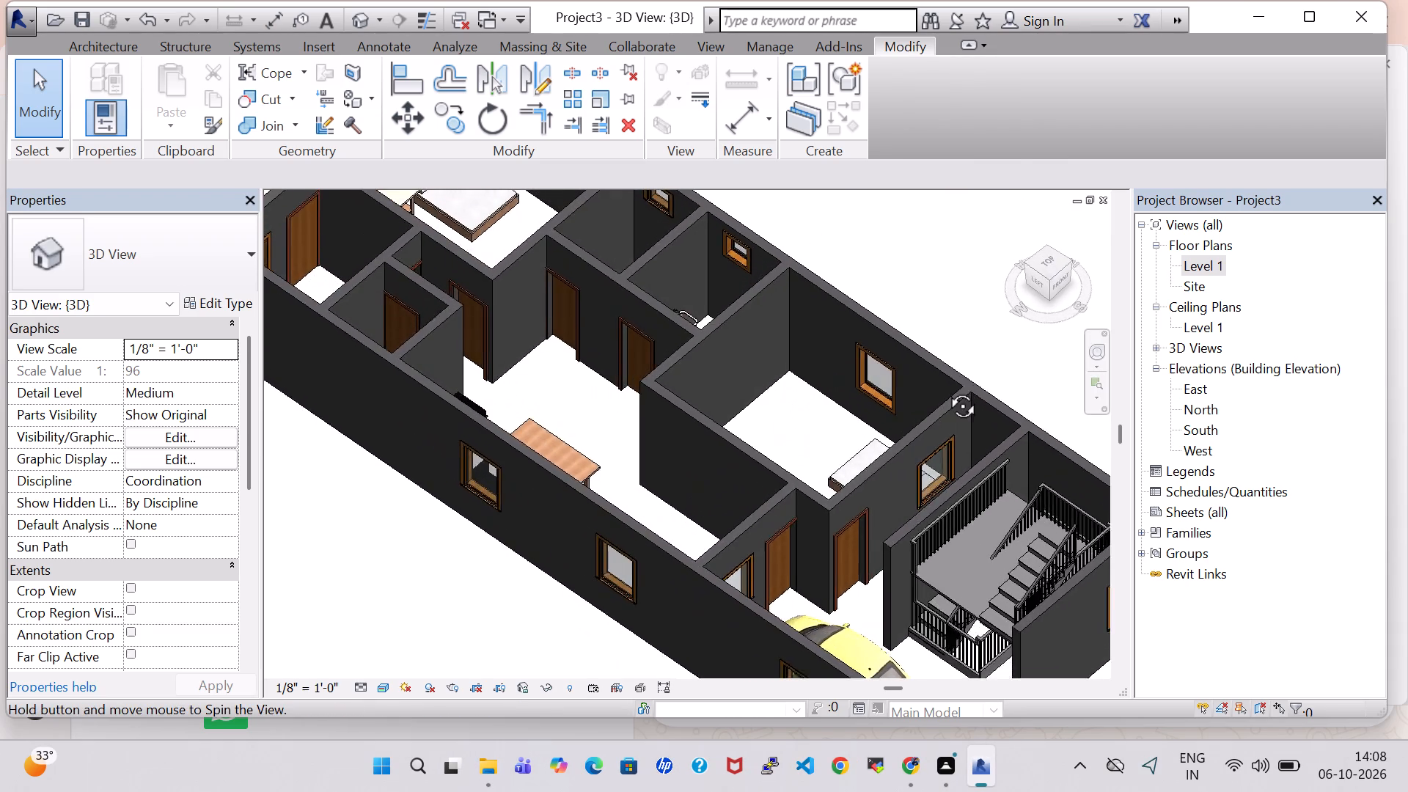
shift+middle_drag(946, 389, 976, 429)
shift+middle_drag(497, 608, 508, 606)
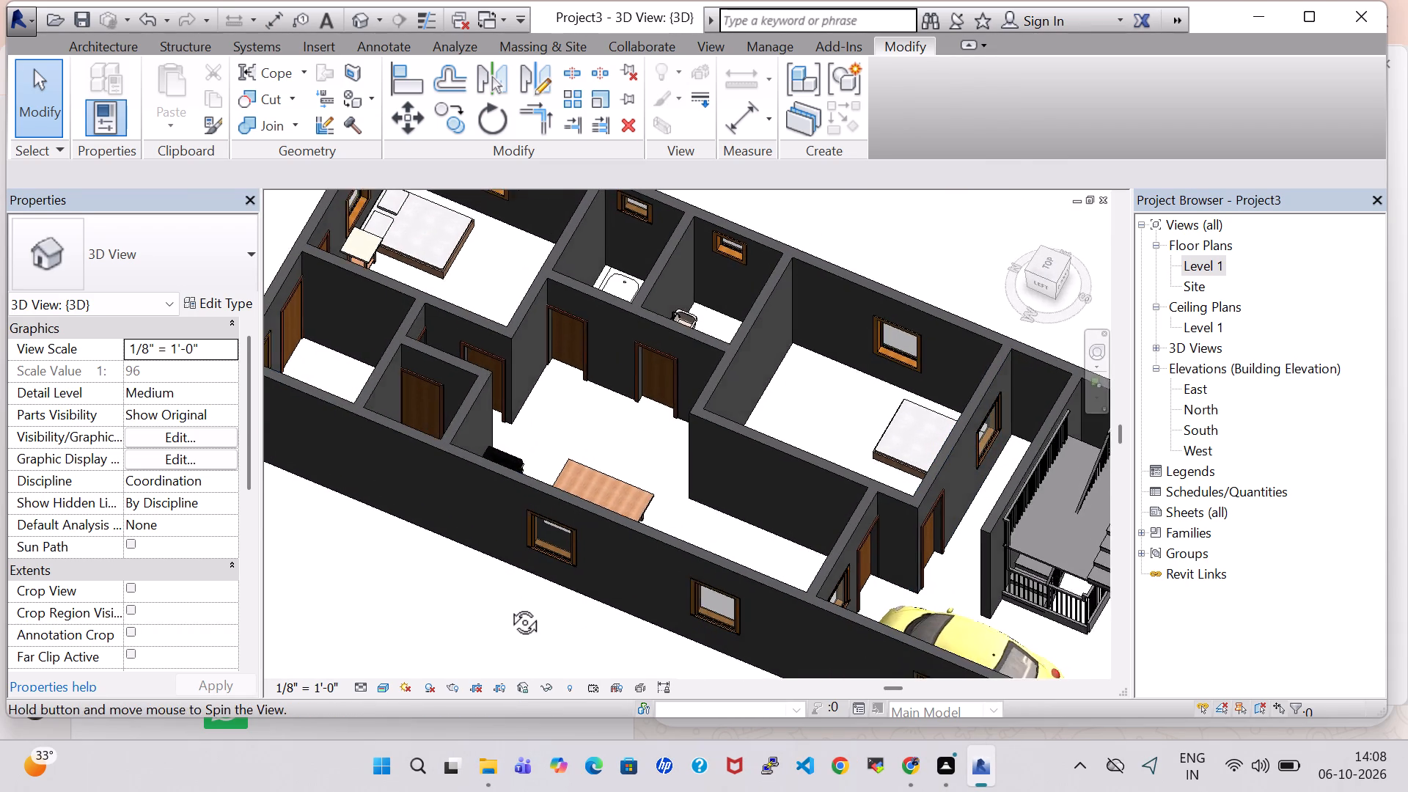
shift+middle_drag(508, 606, 561, 599)
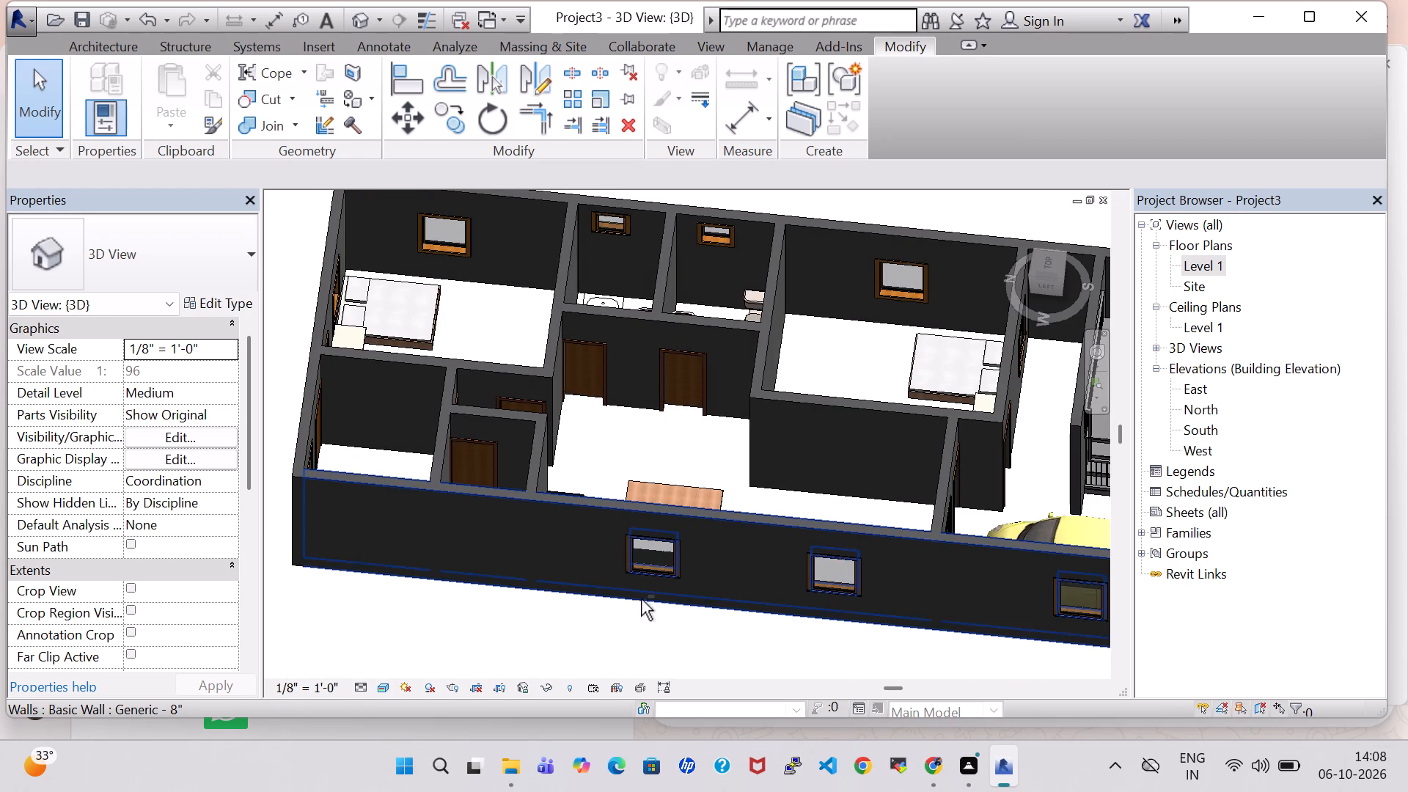
shift+middle_drag(652, 635, 406, 615)
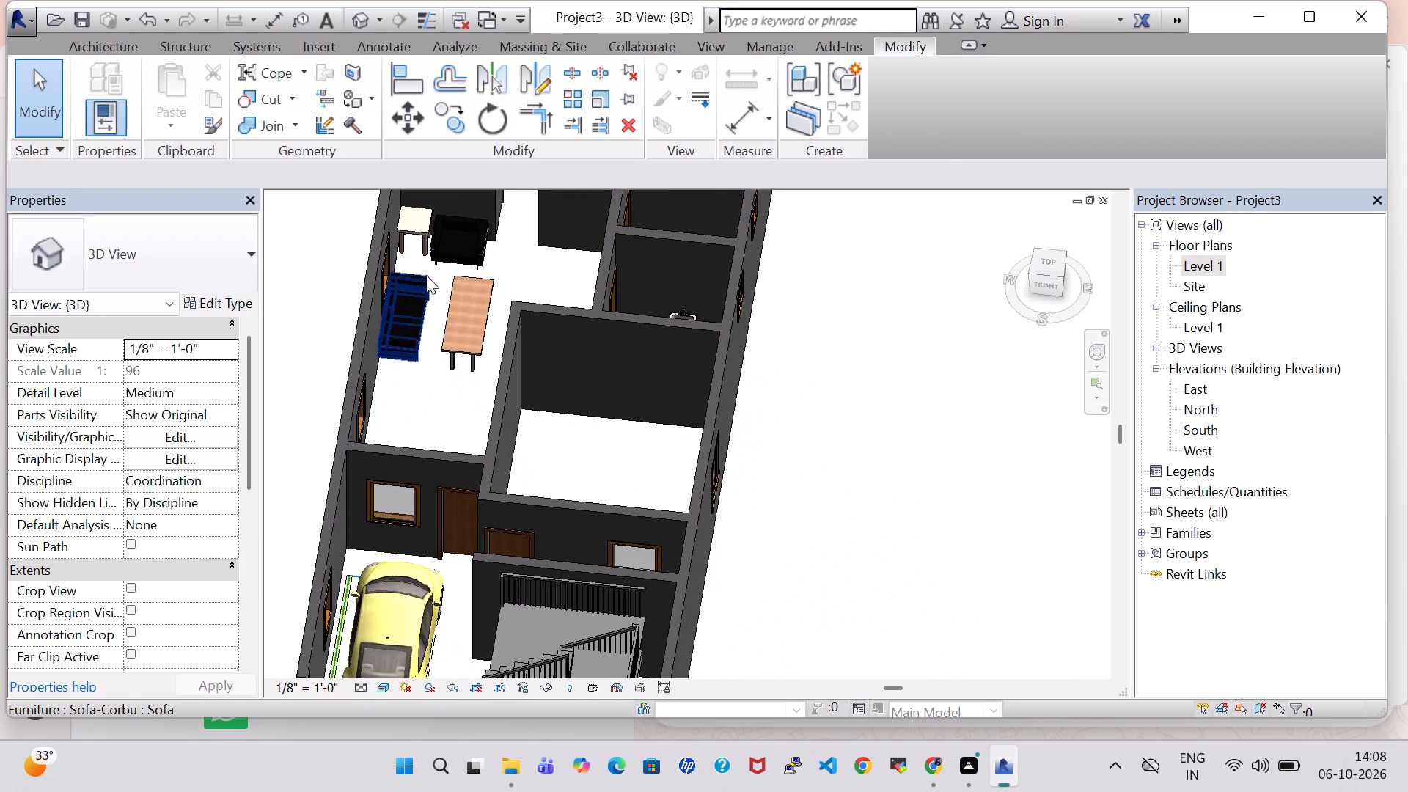
shift+scroll(806, 361, up, 1)
shift+middle_drag(806, 361, 857, 513)
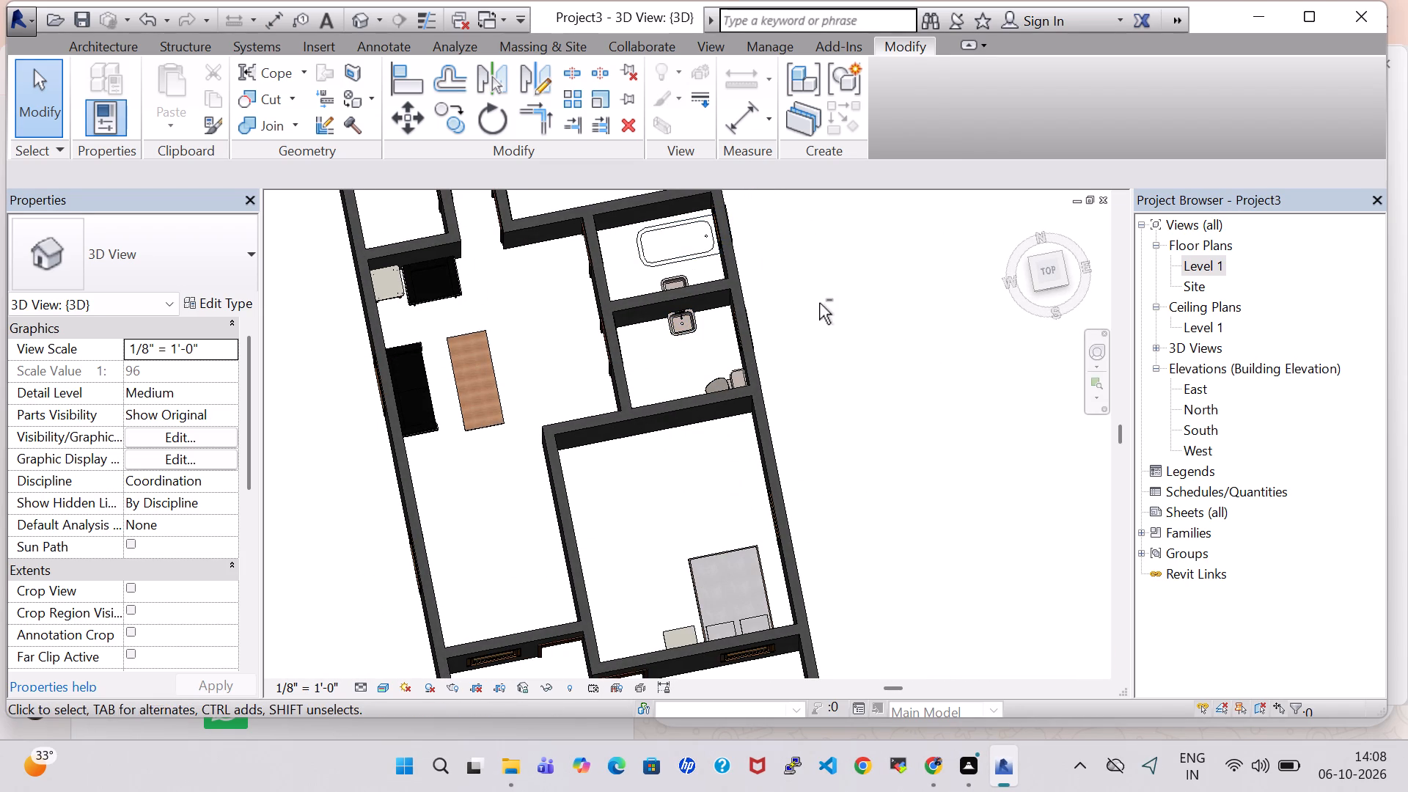
shift+middle_drag(819, 303, 934, 389)
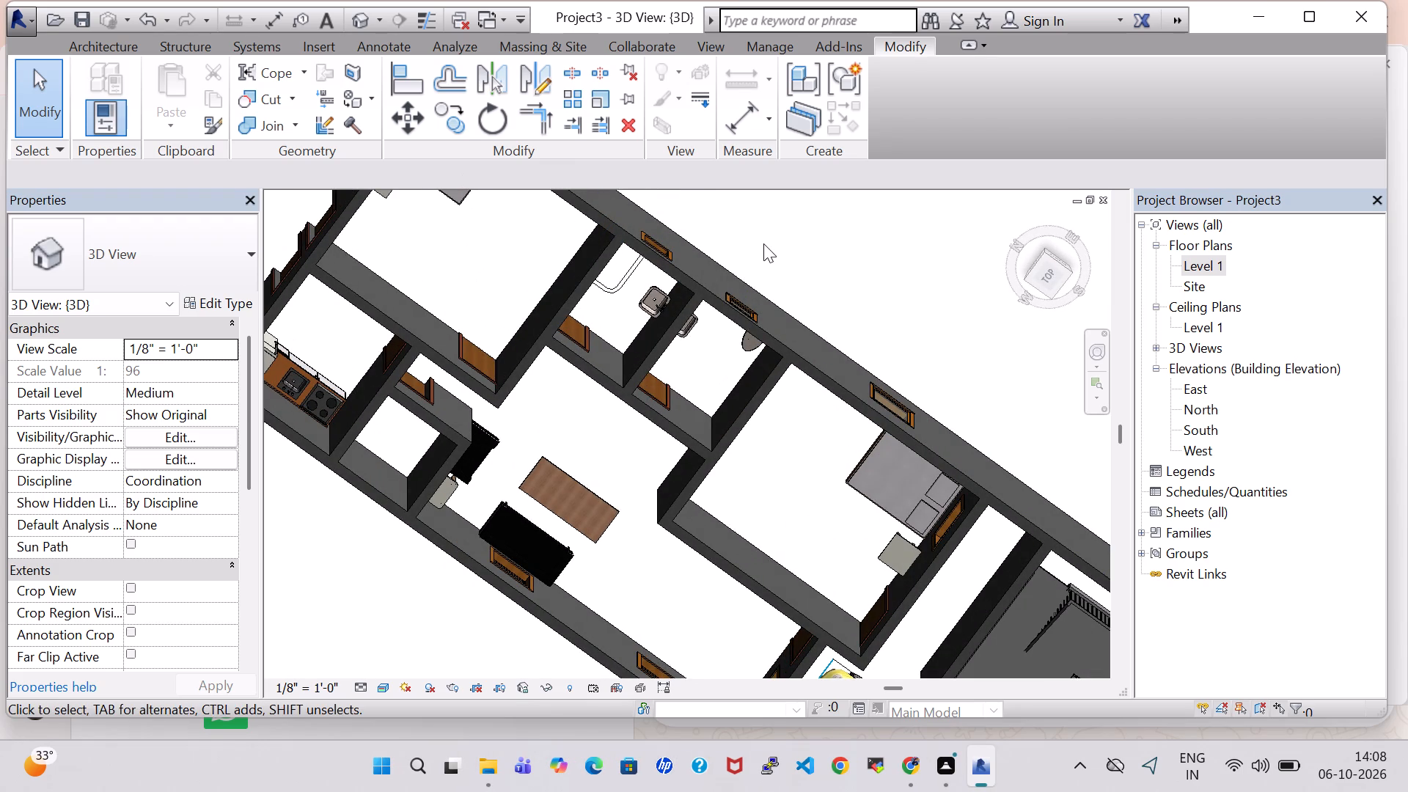
Examine the house's bedrooms, bathrooms, kitchen, store room and drawing area in the 3D view from several angles.
shift+middle_drag(464, 252, 606, 277)
scroll(480, 608, up, 2)
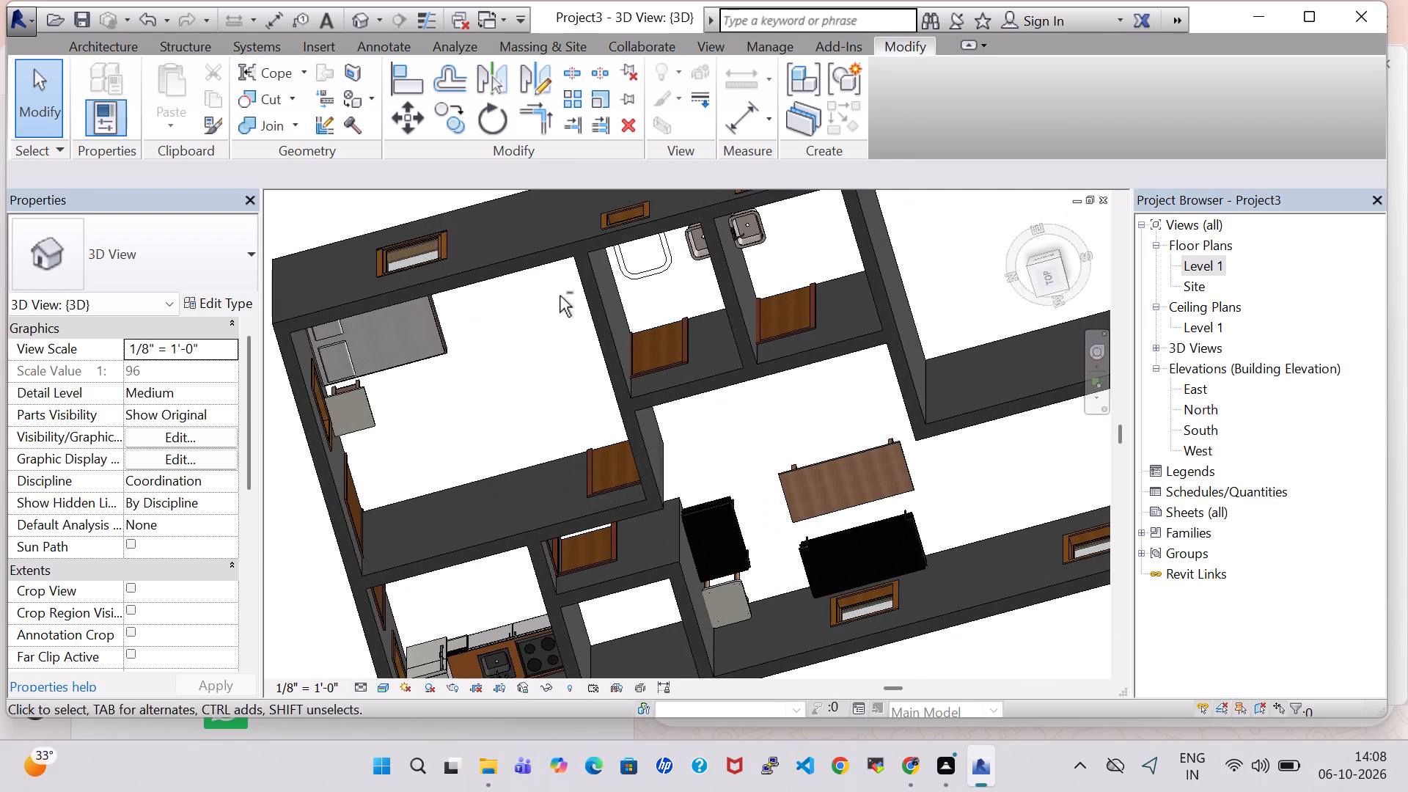
shift+middle_drag(532, 386, 424, 304)
middle_drag(684, 388, 823, 533)
shift+middle_drag(473, 359, 505, 334)
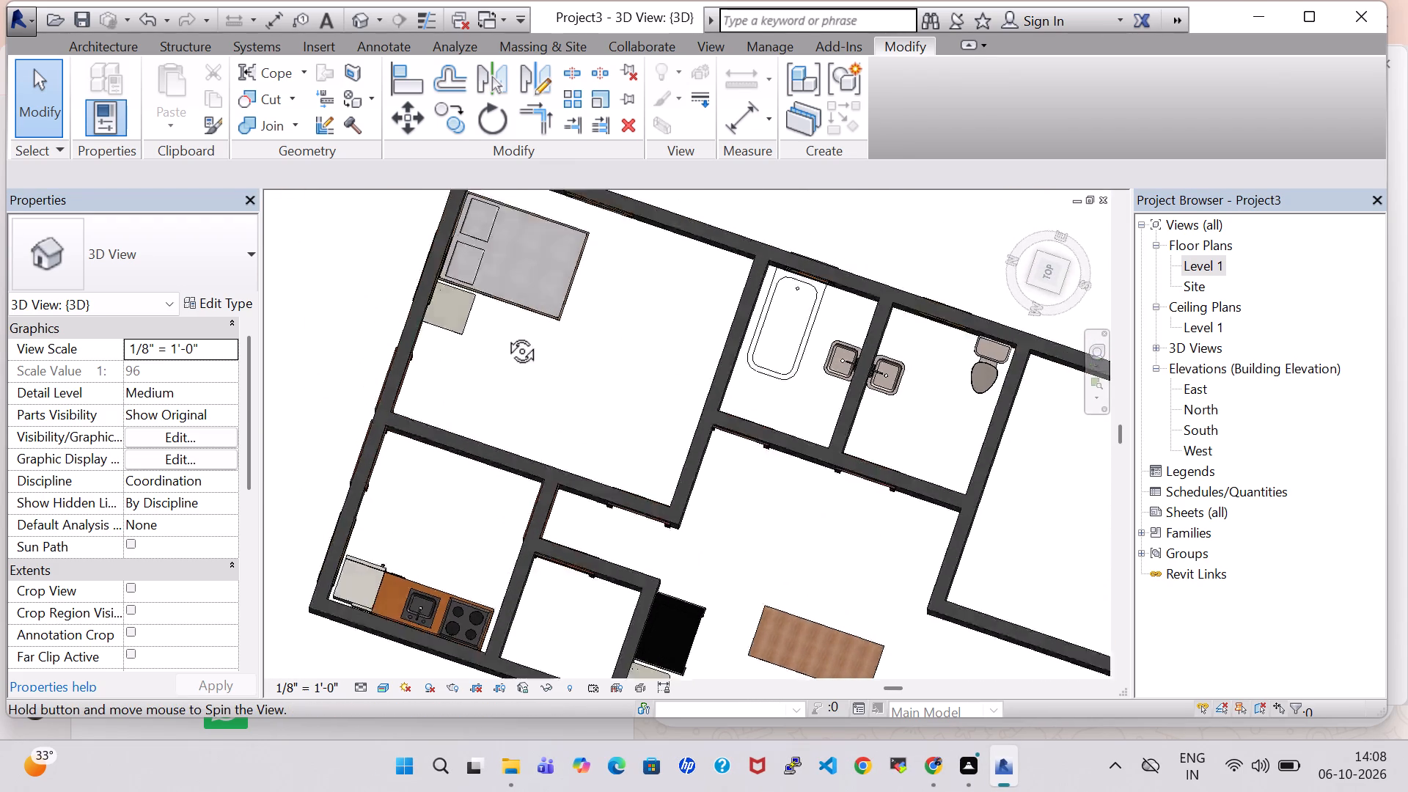
shift+middle_drag(505, 334, 430, 246)
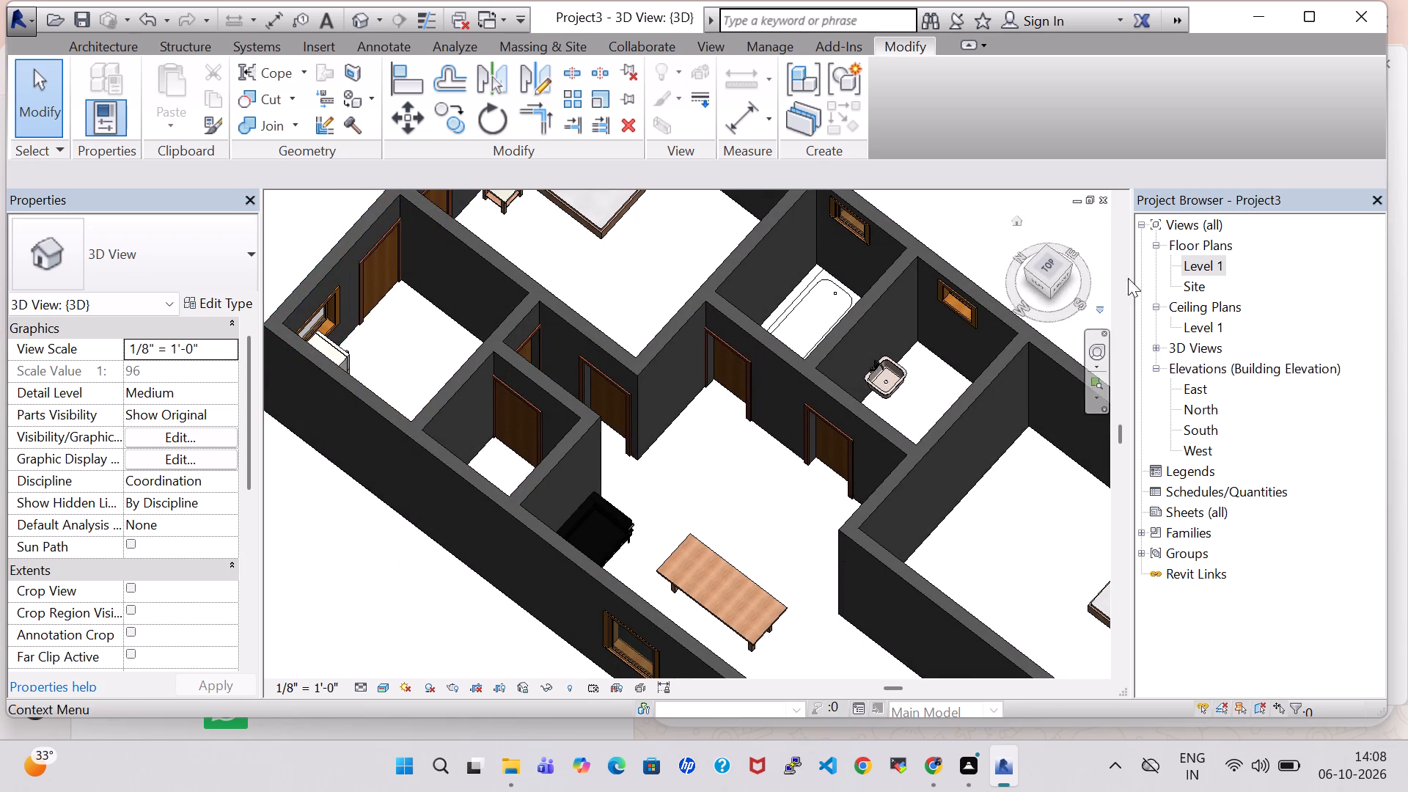
click(958, 213)
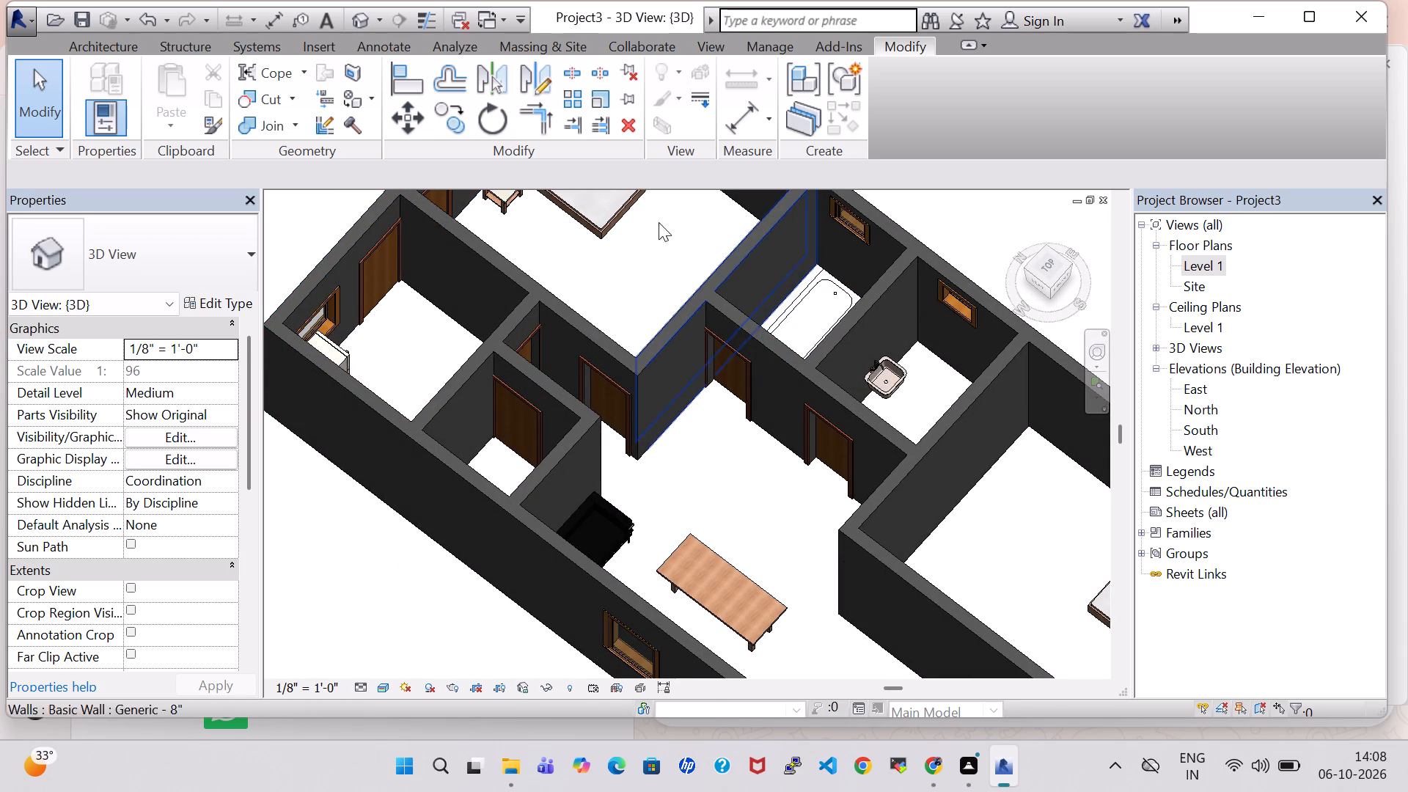
click(401, 416)
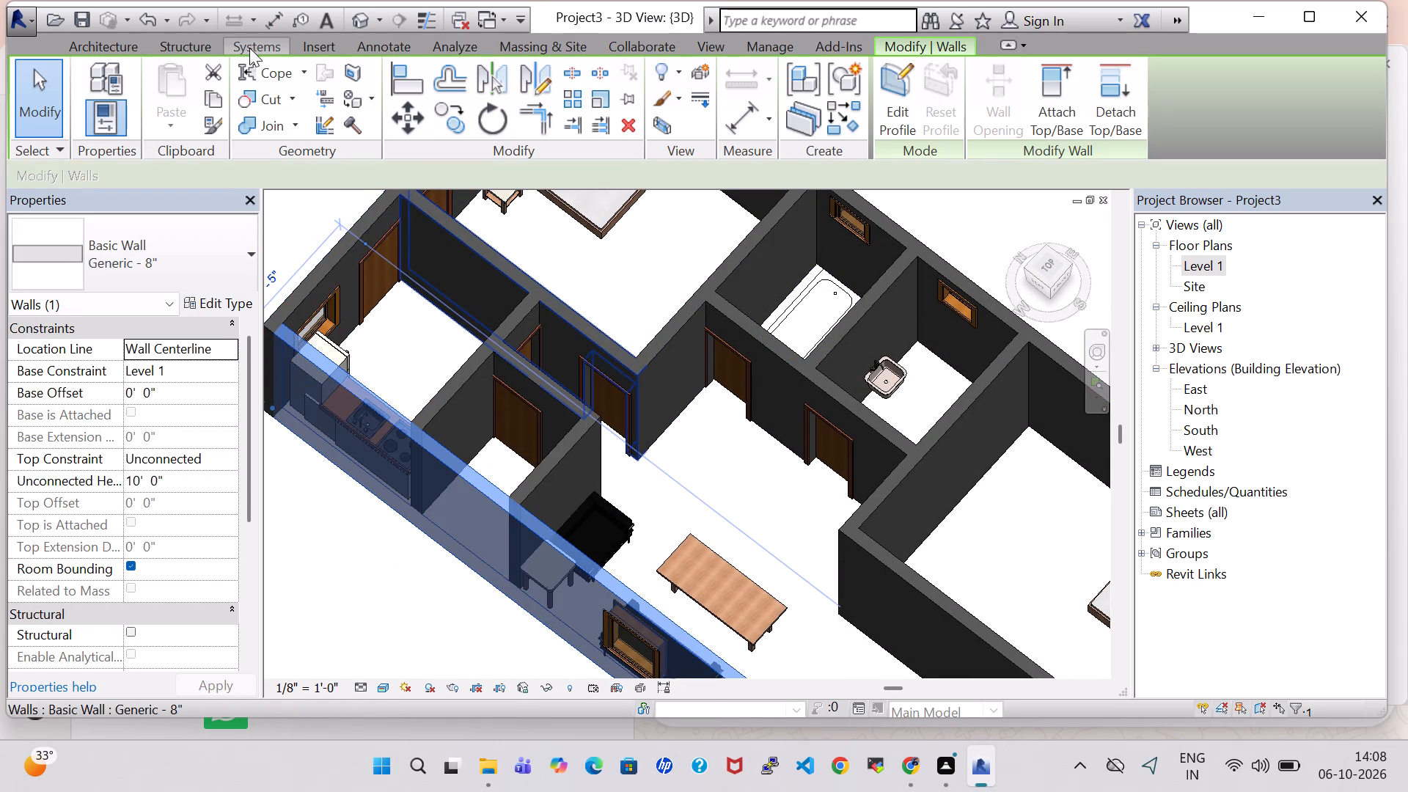
Return to the Level 1 floor plan with nothing selected.
double_click(1189, 262)
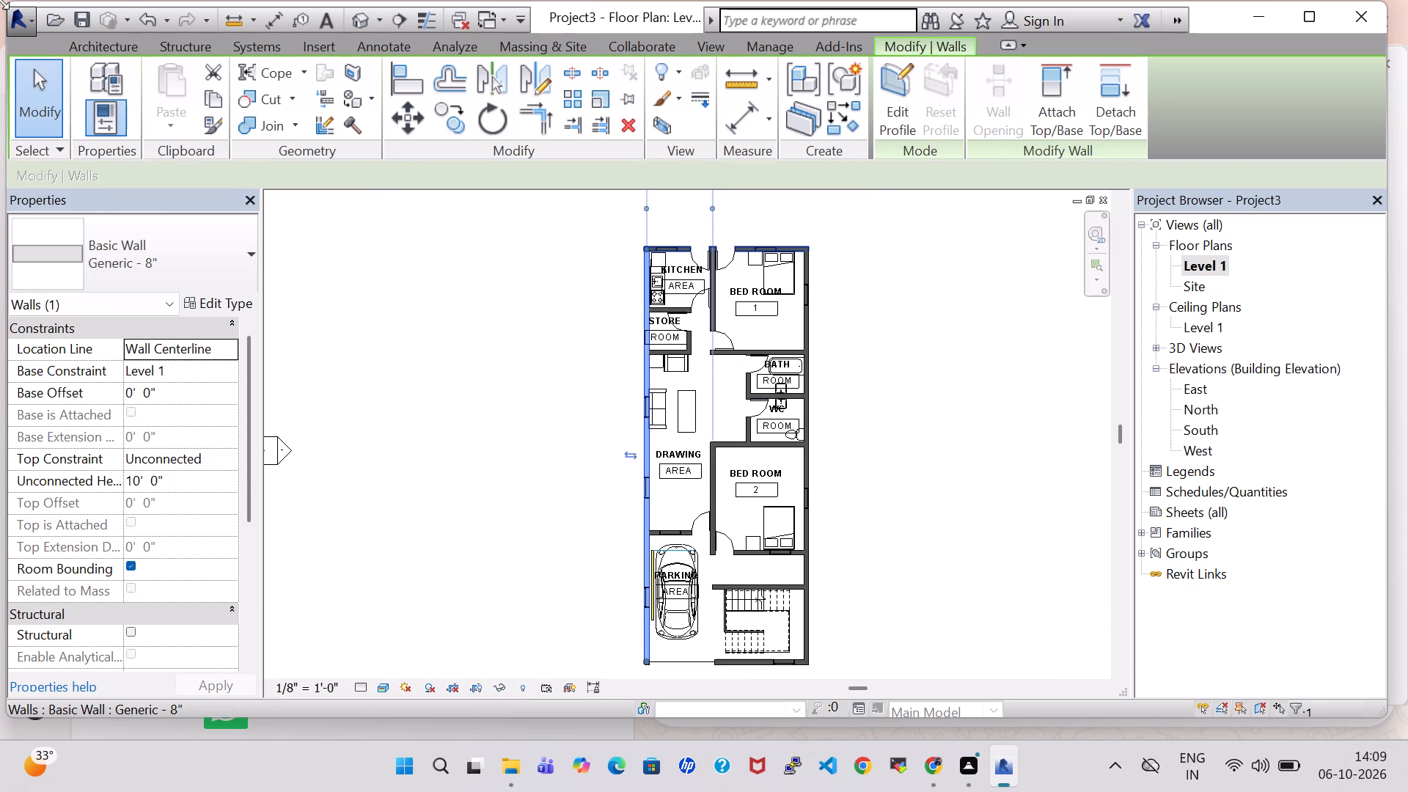
click(14, 19)
click(126, 208)
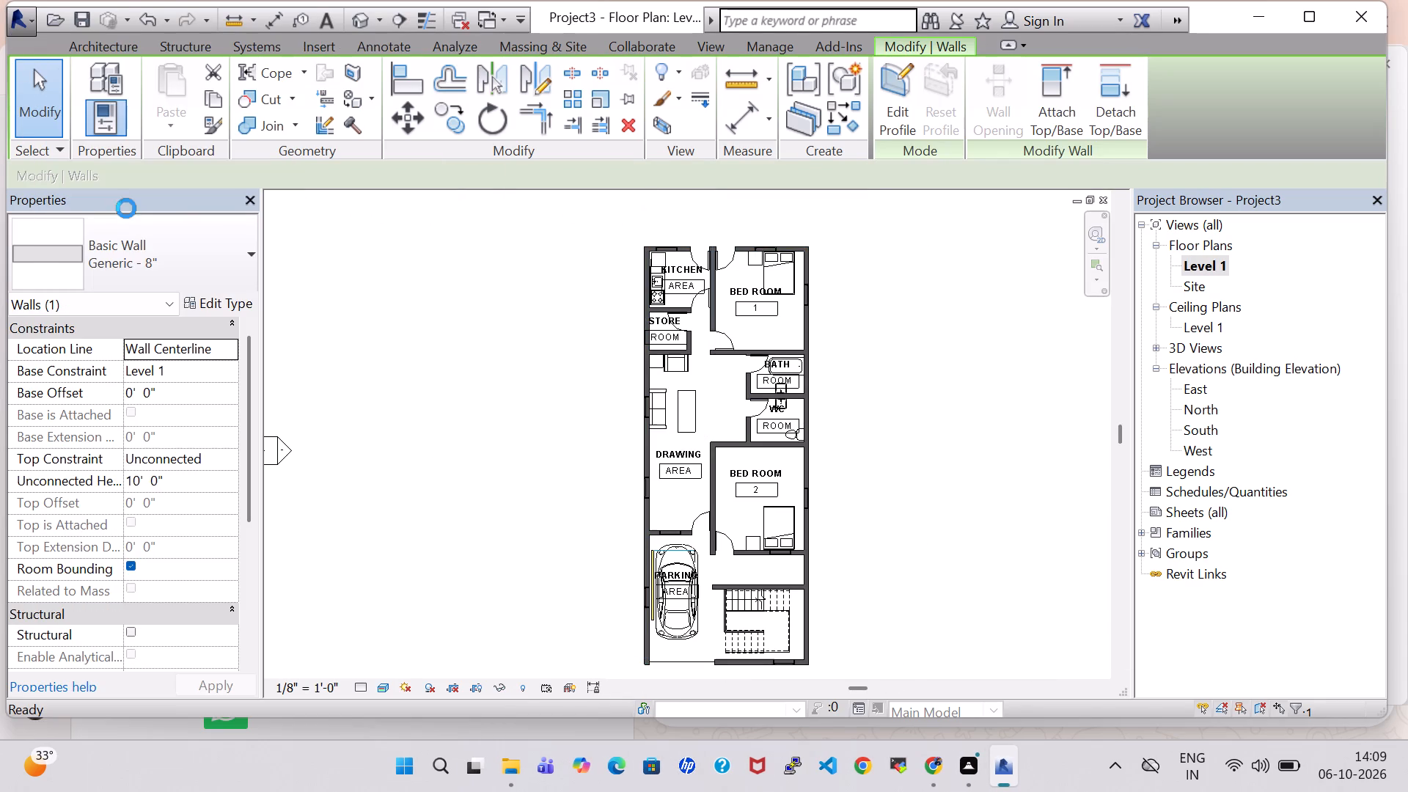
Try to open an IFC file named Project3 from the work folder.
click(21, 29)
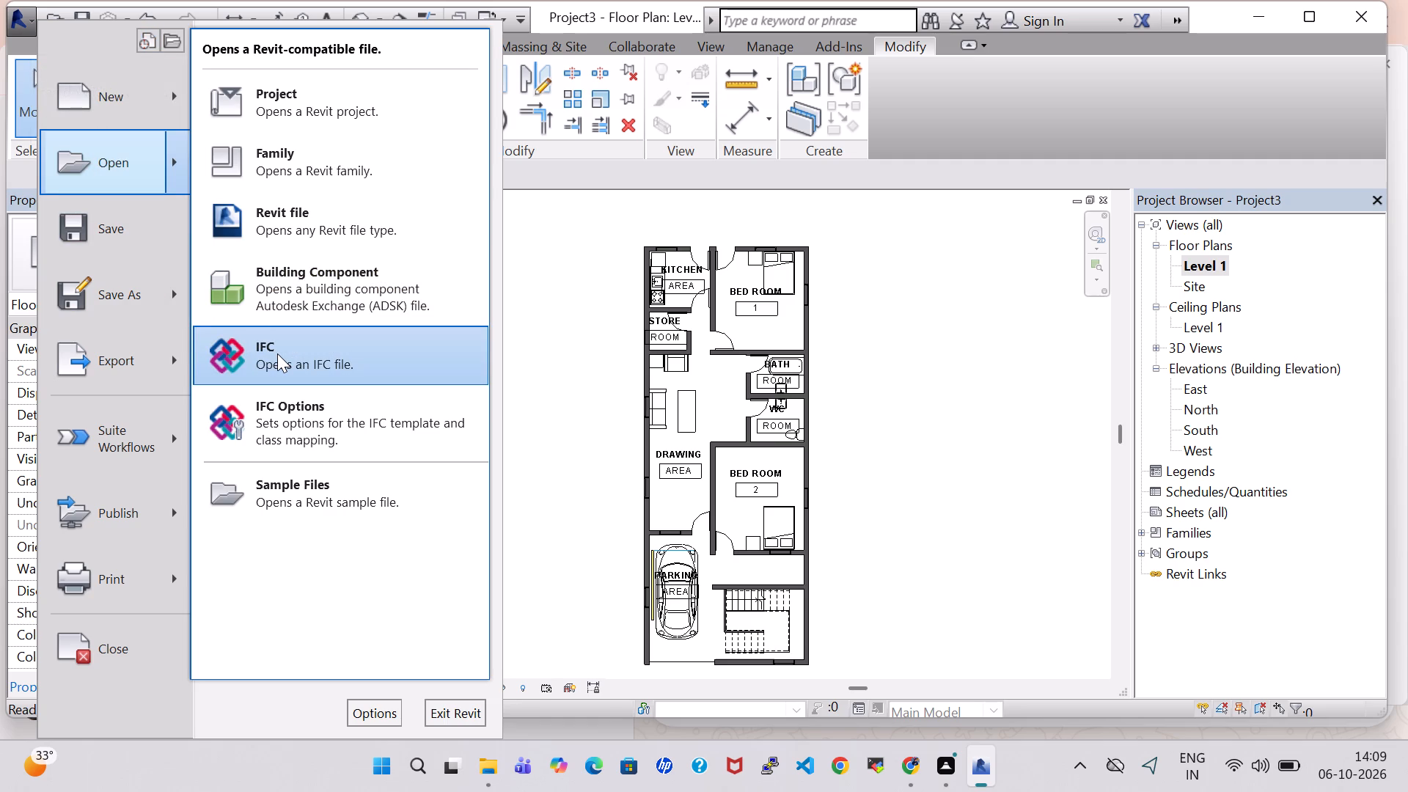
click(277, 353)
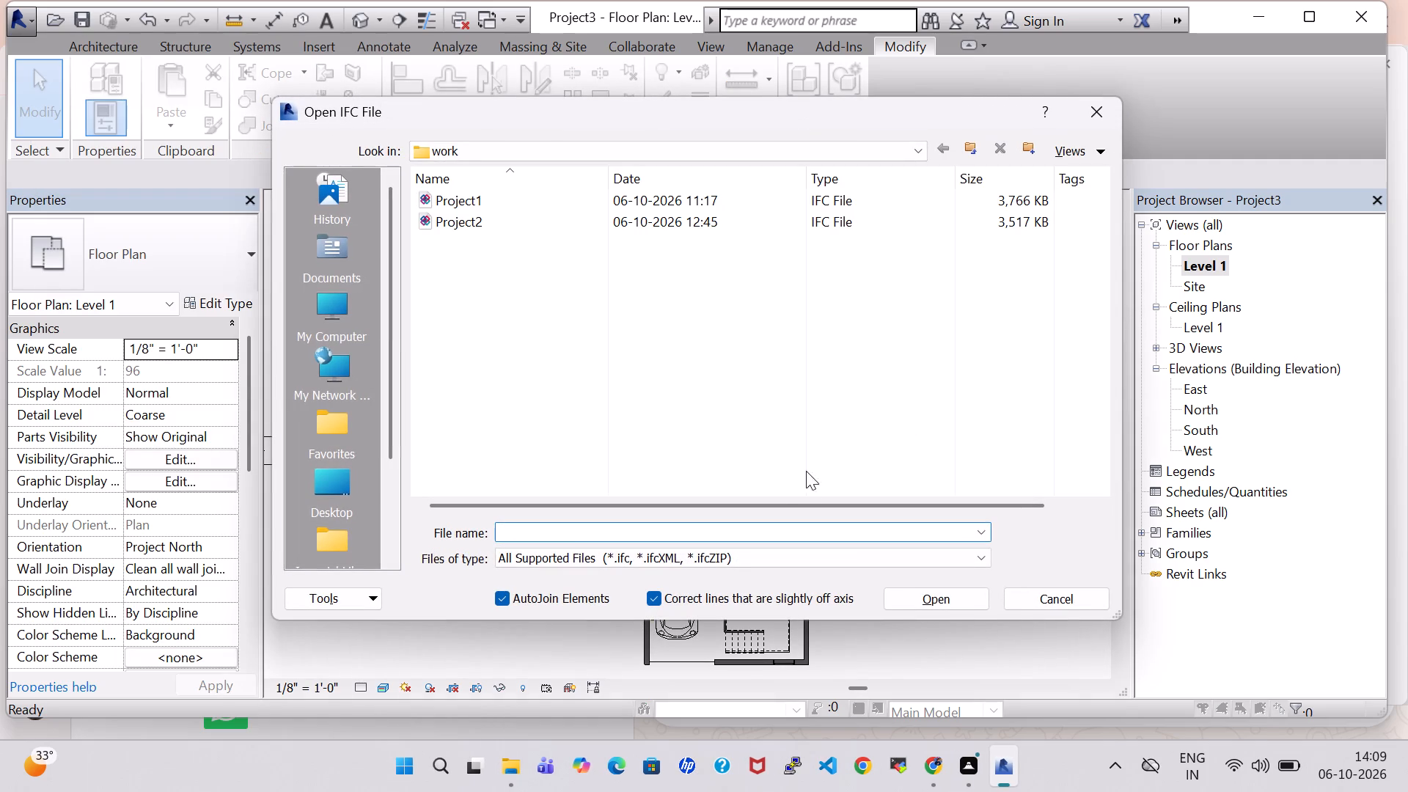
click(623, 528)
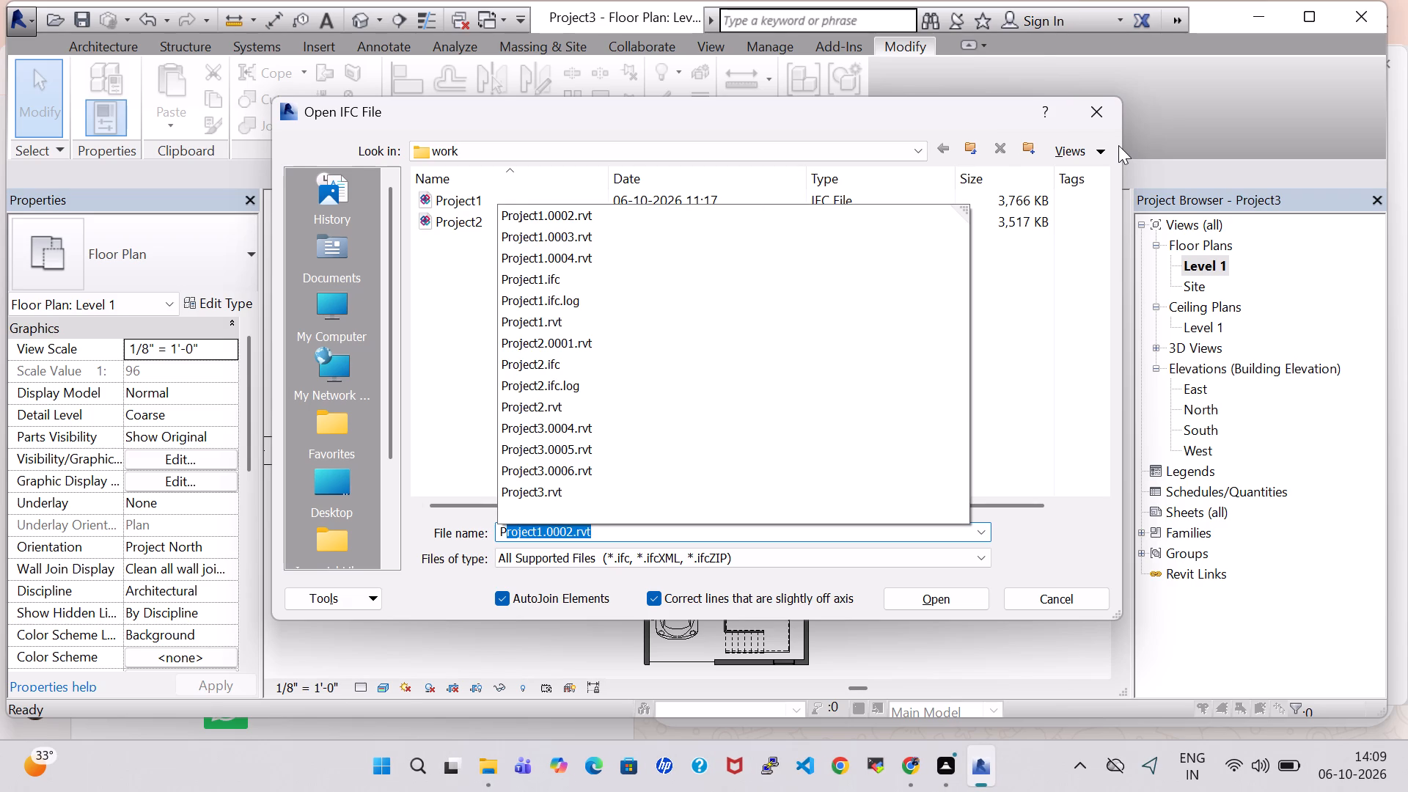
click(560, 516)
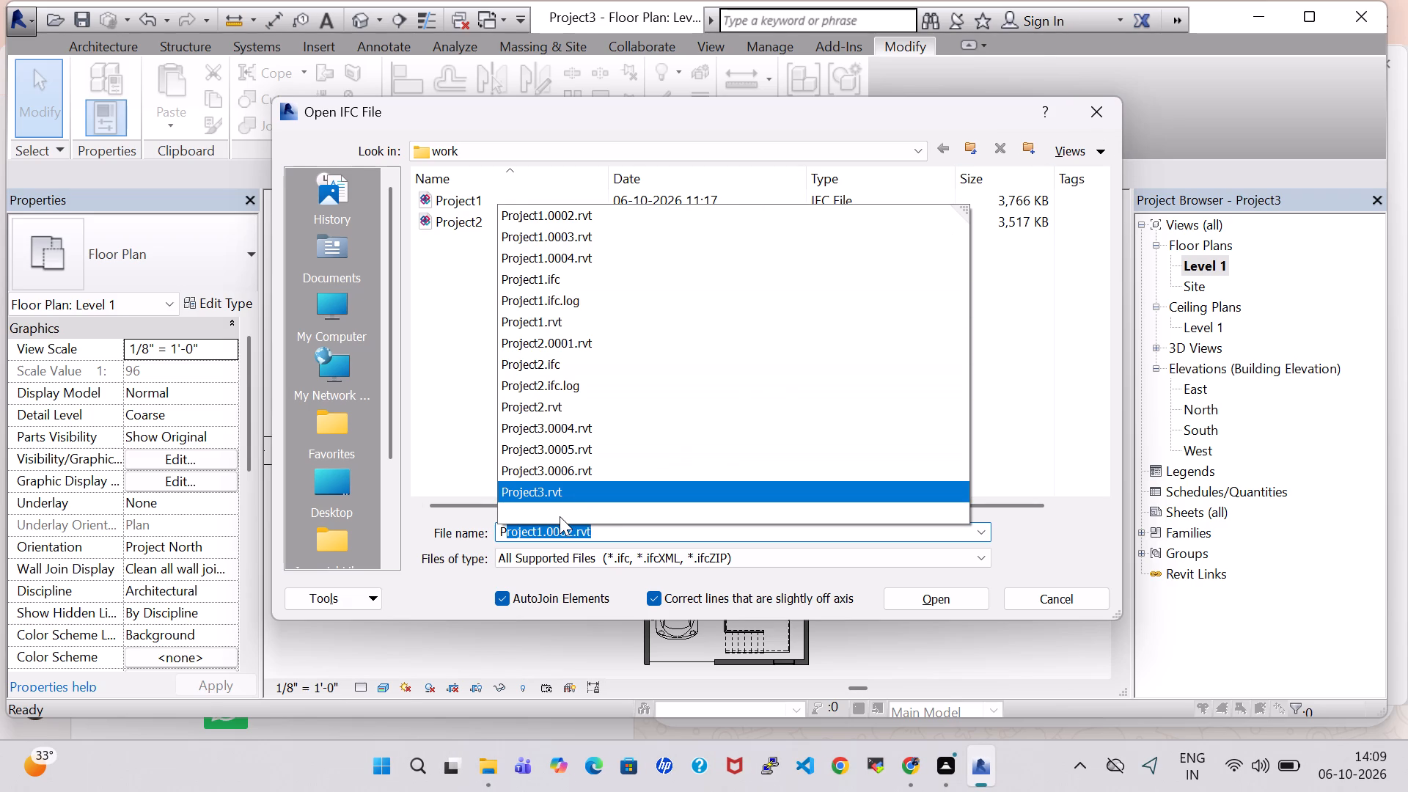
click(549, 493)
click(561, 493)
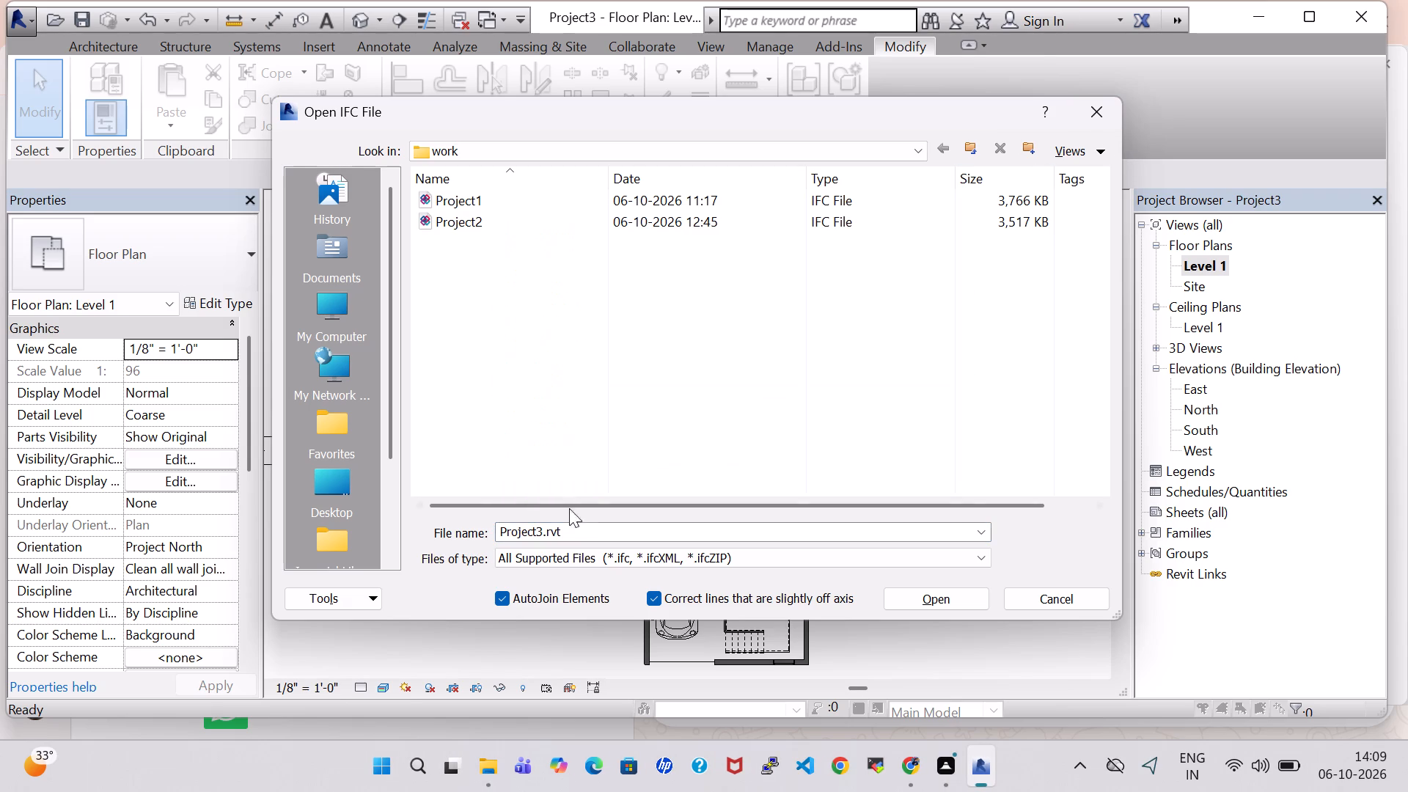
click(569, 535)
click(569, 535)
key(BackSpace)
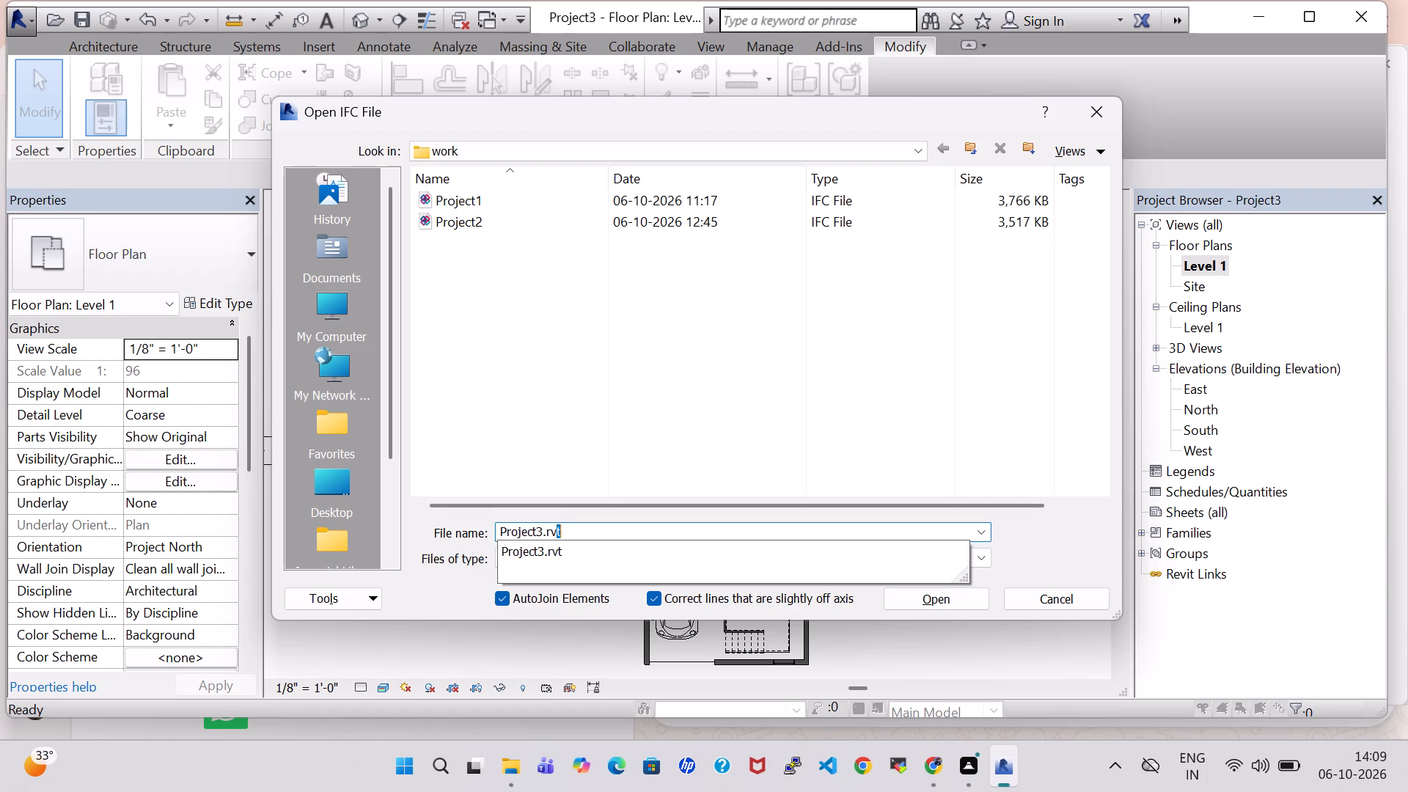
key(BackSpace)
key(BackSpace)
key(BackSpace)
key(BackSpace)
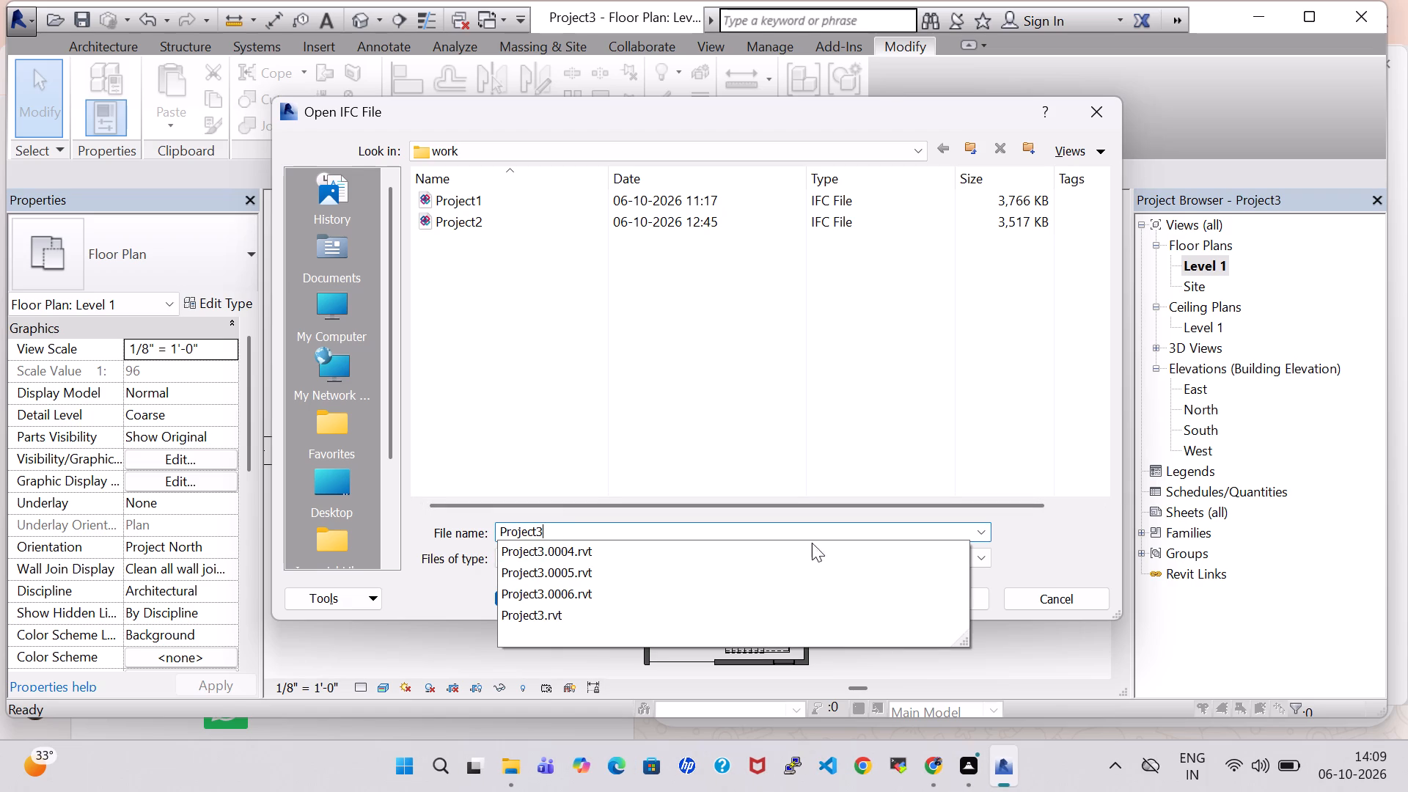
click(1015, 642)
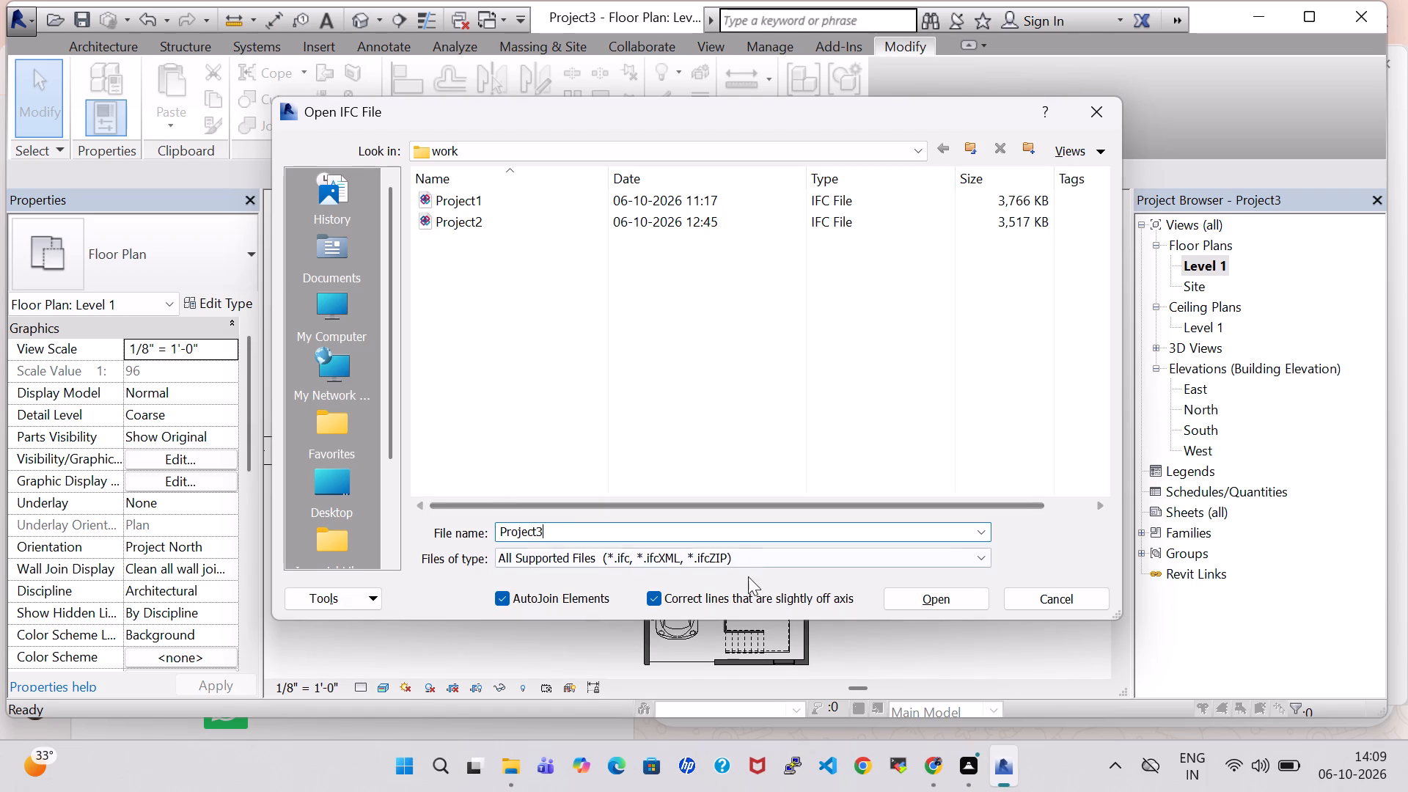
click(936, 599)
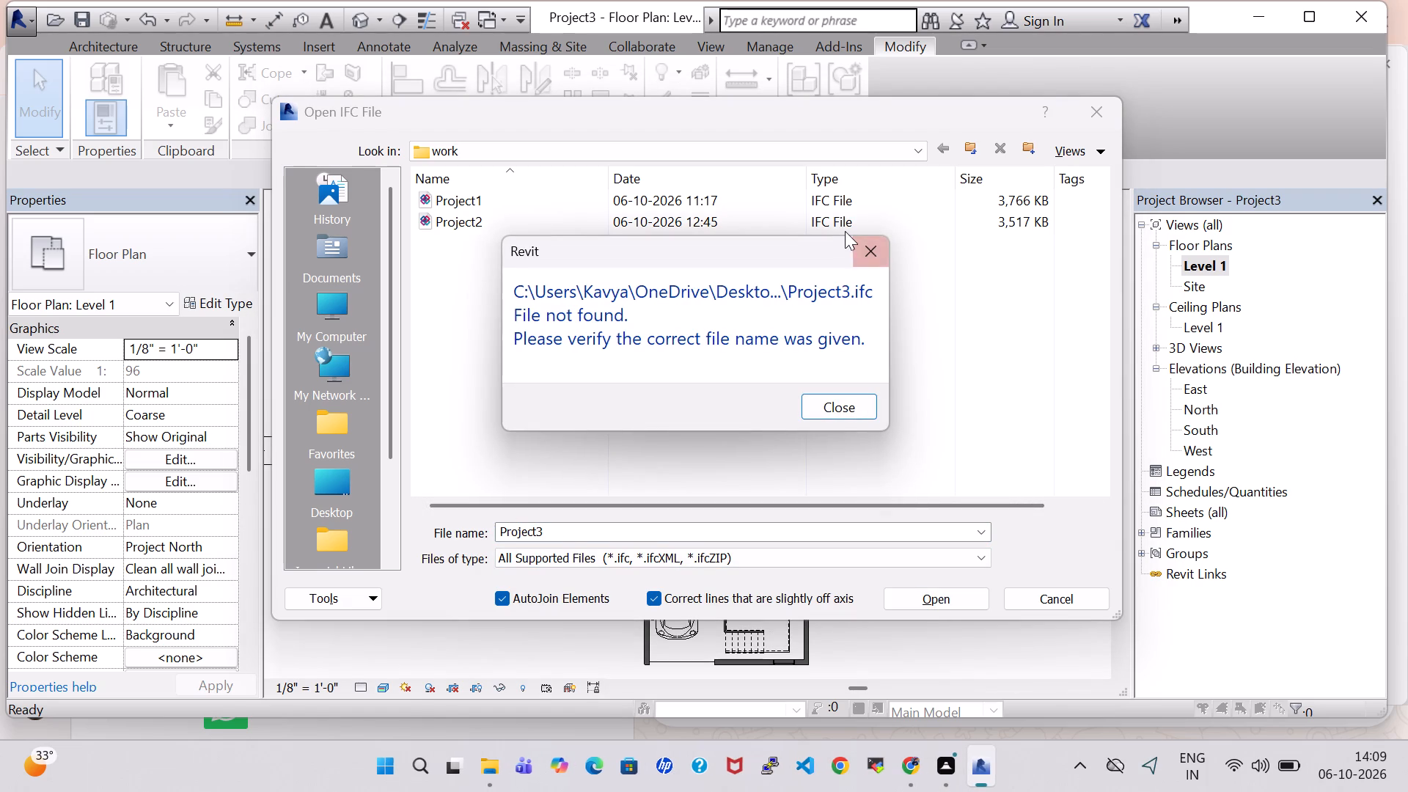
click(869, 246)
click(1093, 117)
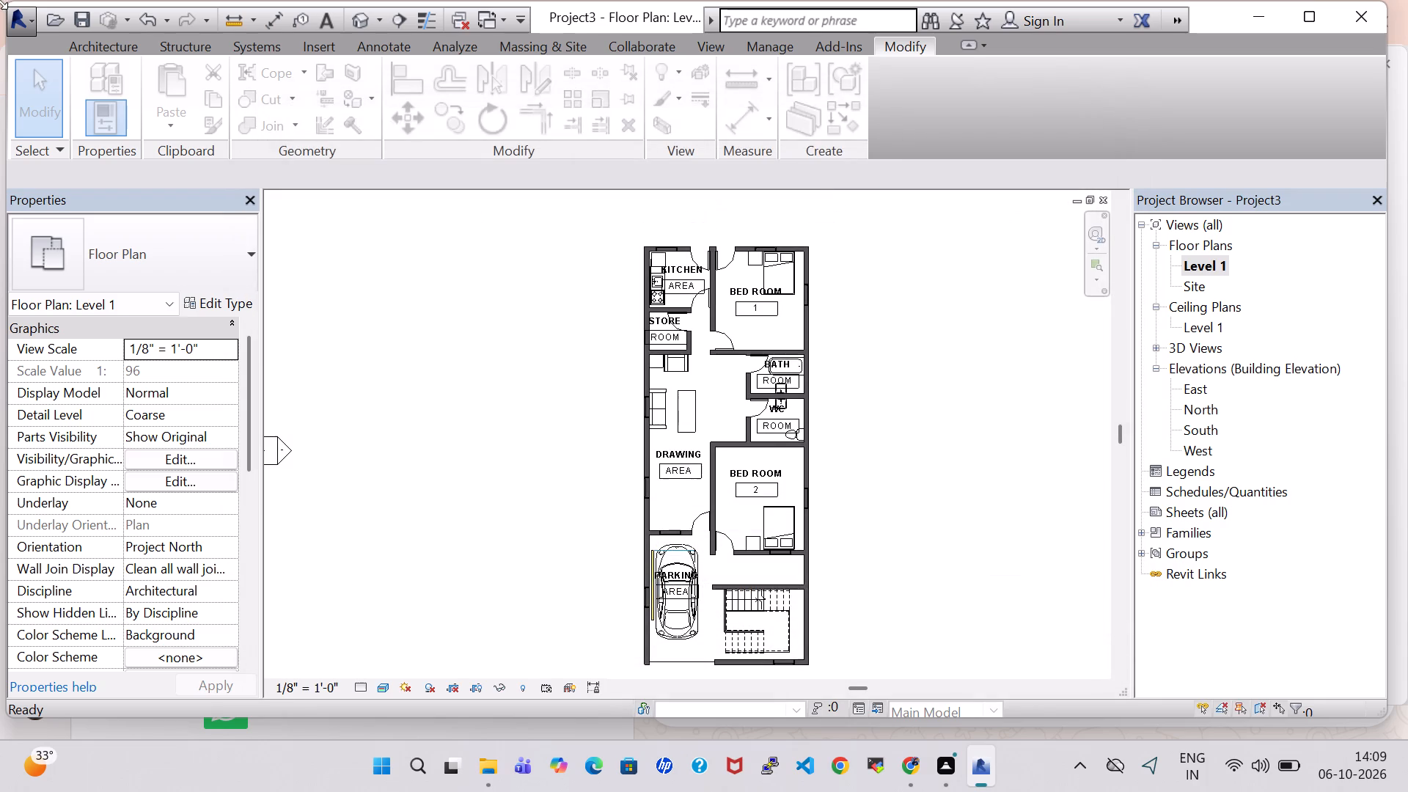
Export the house model to the work folder as an IFC 2x3 file named Project3.
click(19, 26)
click(150, 315)
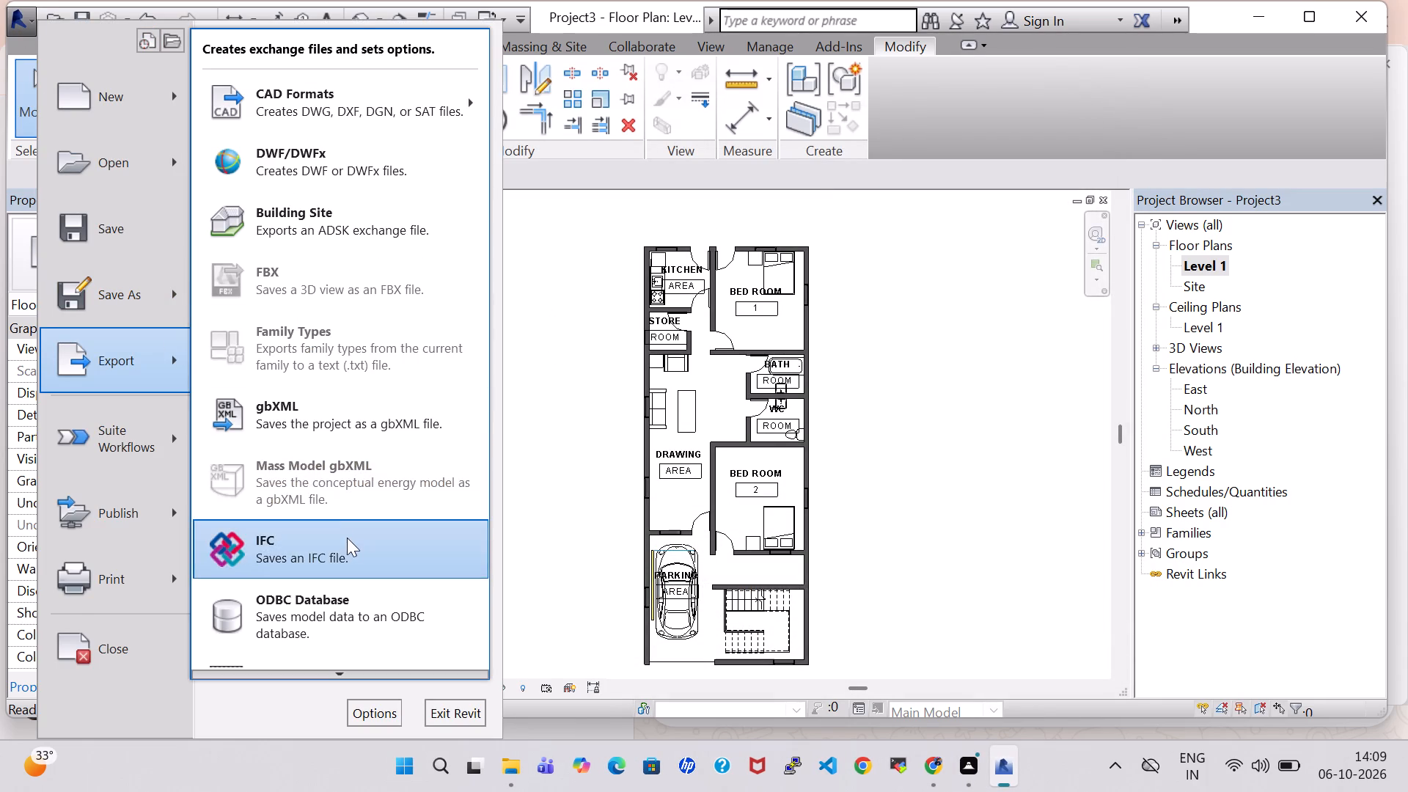
click(347, 544)
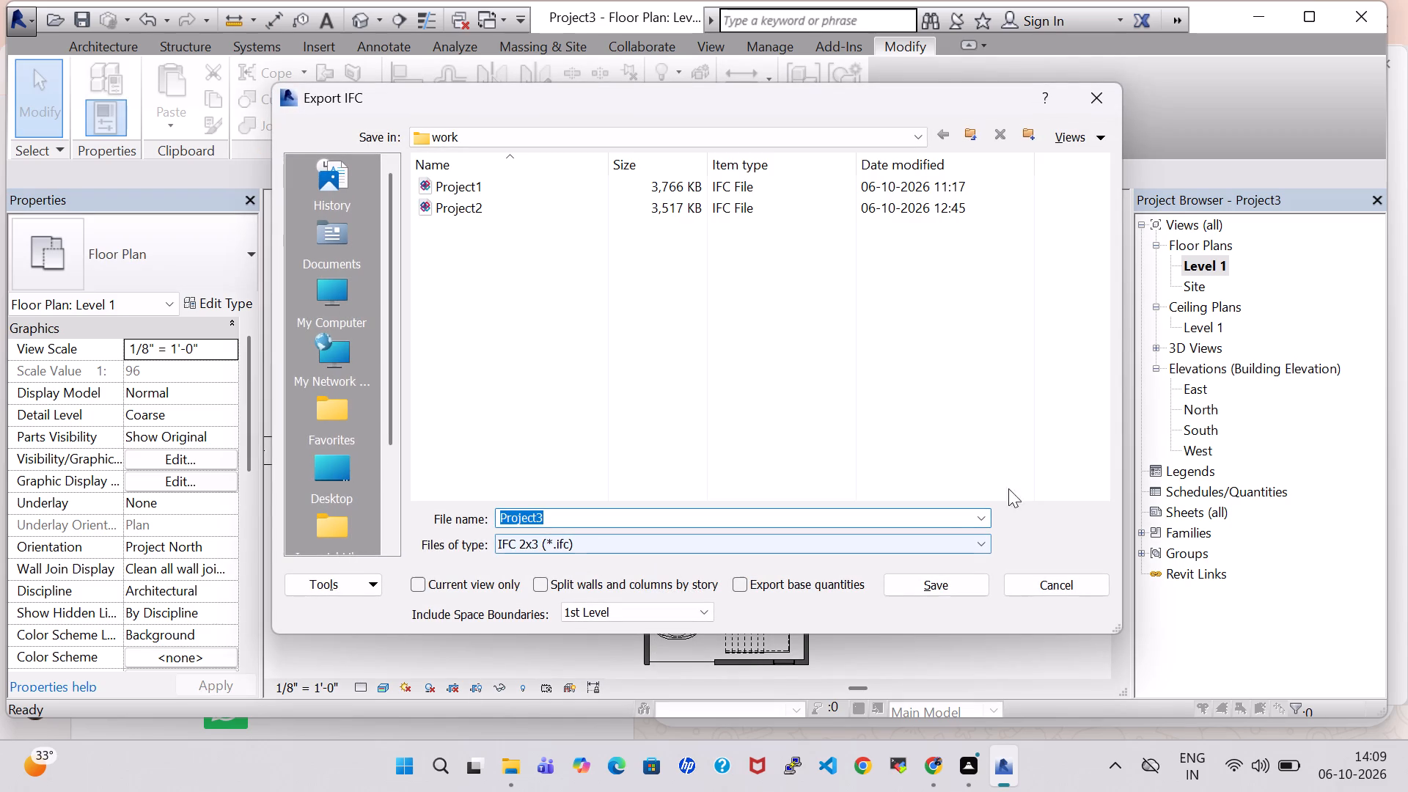
click(942, 592)
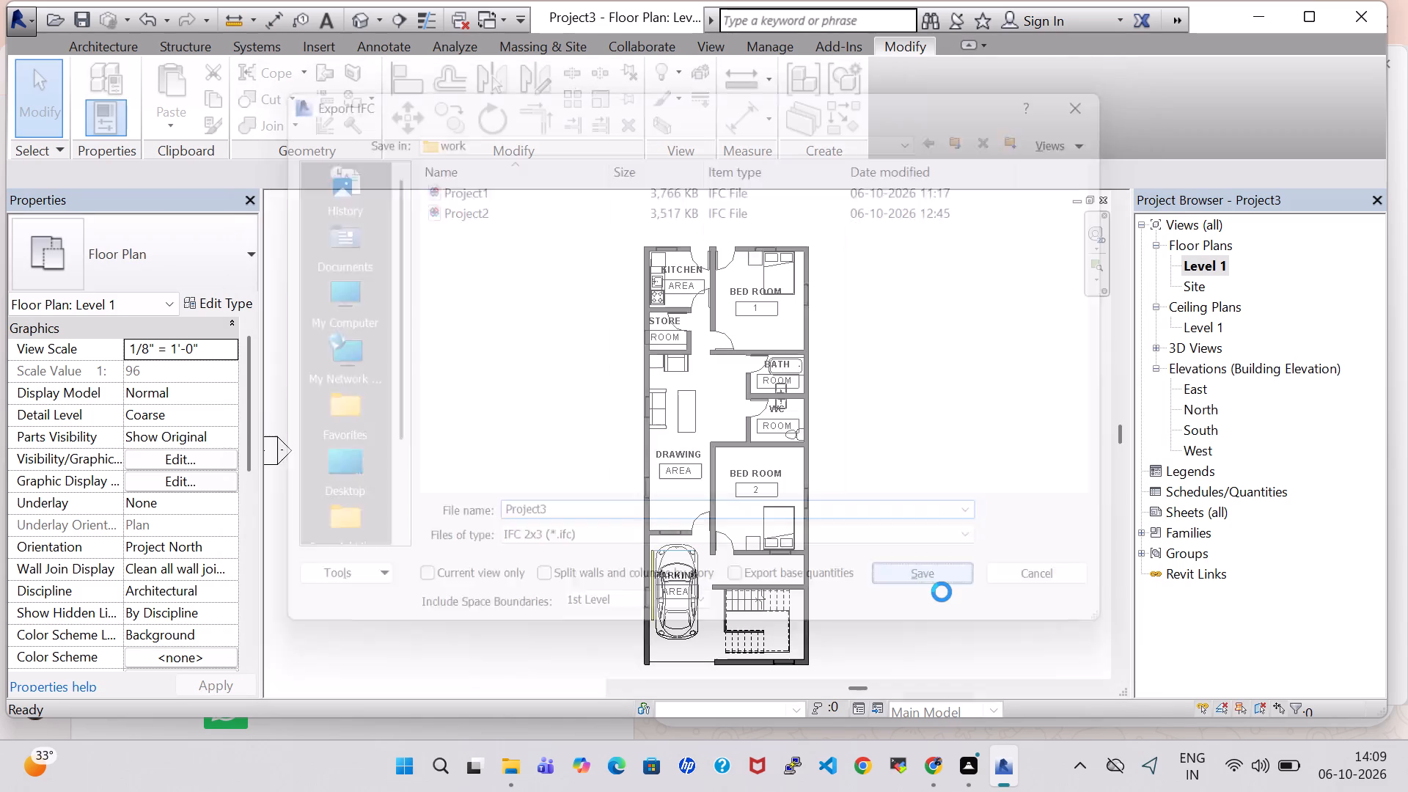